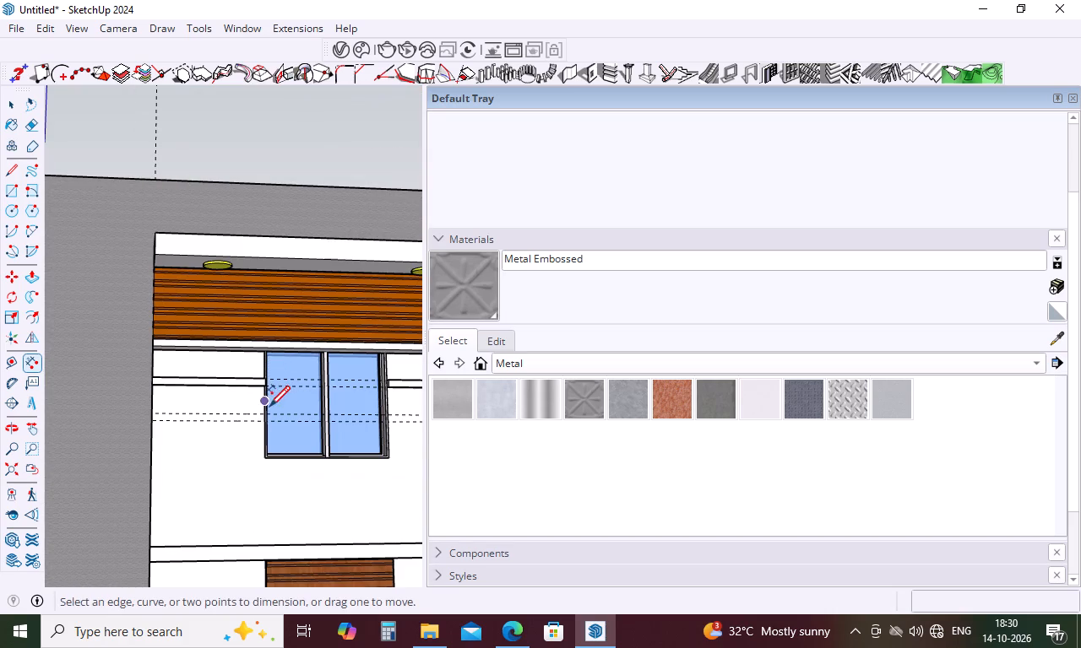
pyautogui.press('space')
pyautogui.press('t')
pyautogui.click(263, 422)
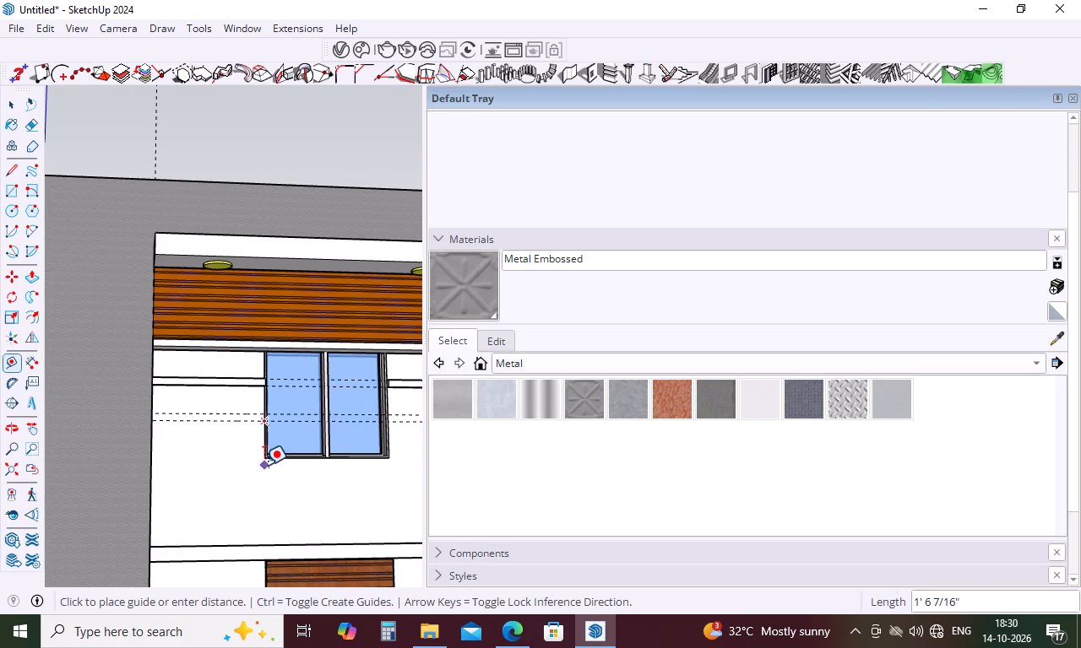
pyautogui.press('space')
# Place a horizontal guide 1' below the lowest guide across the upper window, and another 3" below it.
pyautogui.press('t')
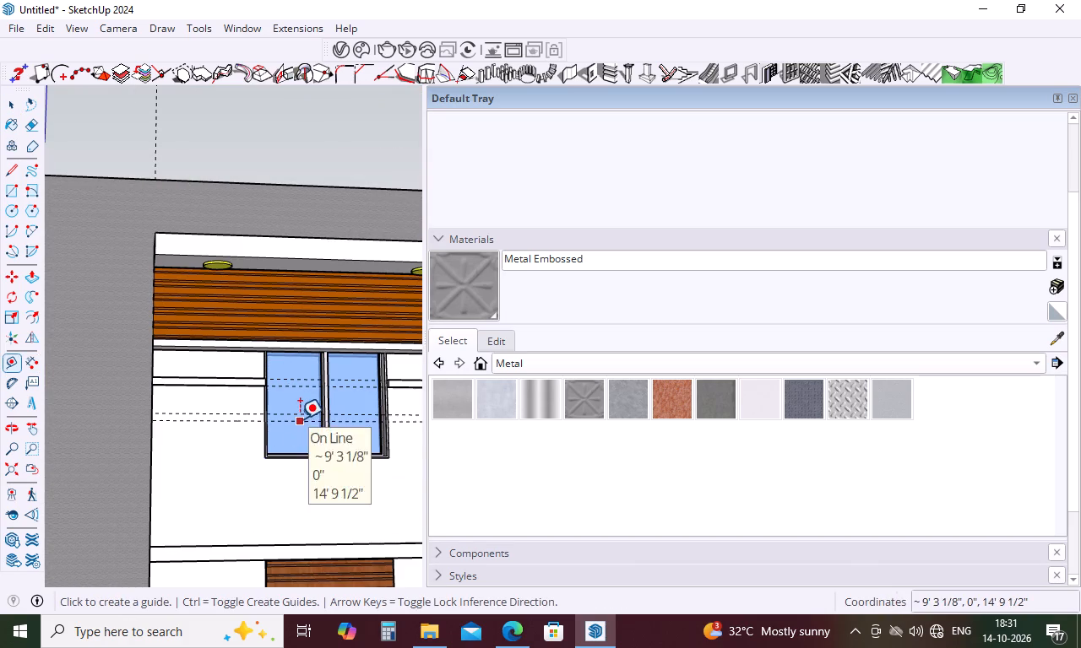
pyautogui.click(300, 418)
pyautogui.write("1'")
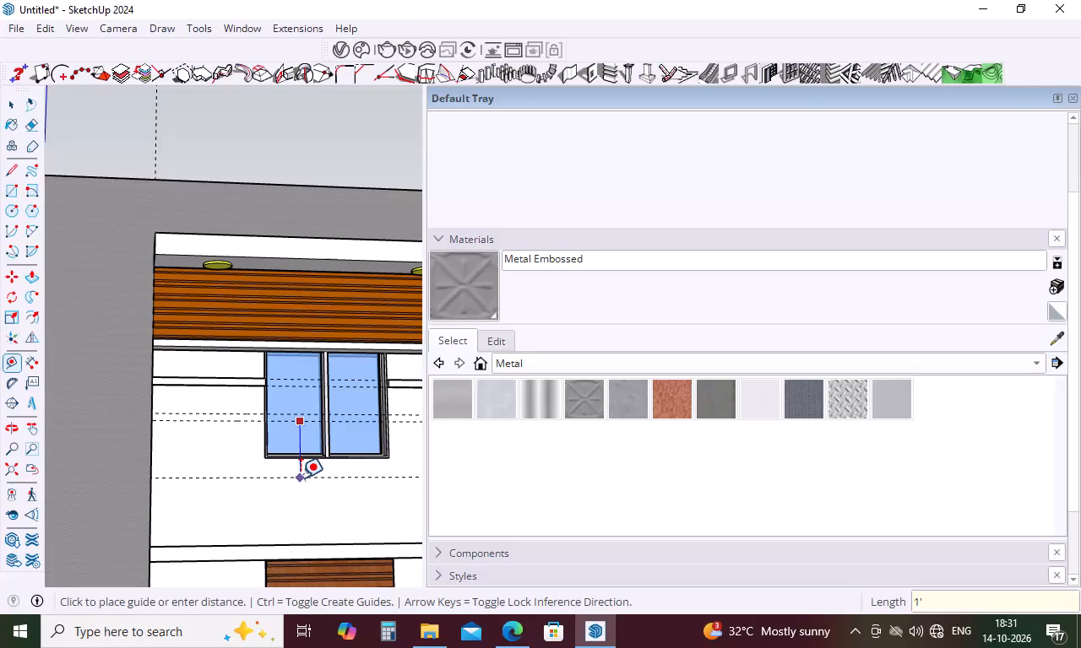
pyautogui.press('Return')
pyautogui.click(296, 449)
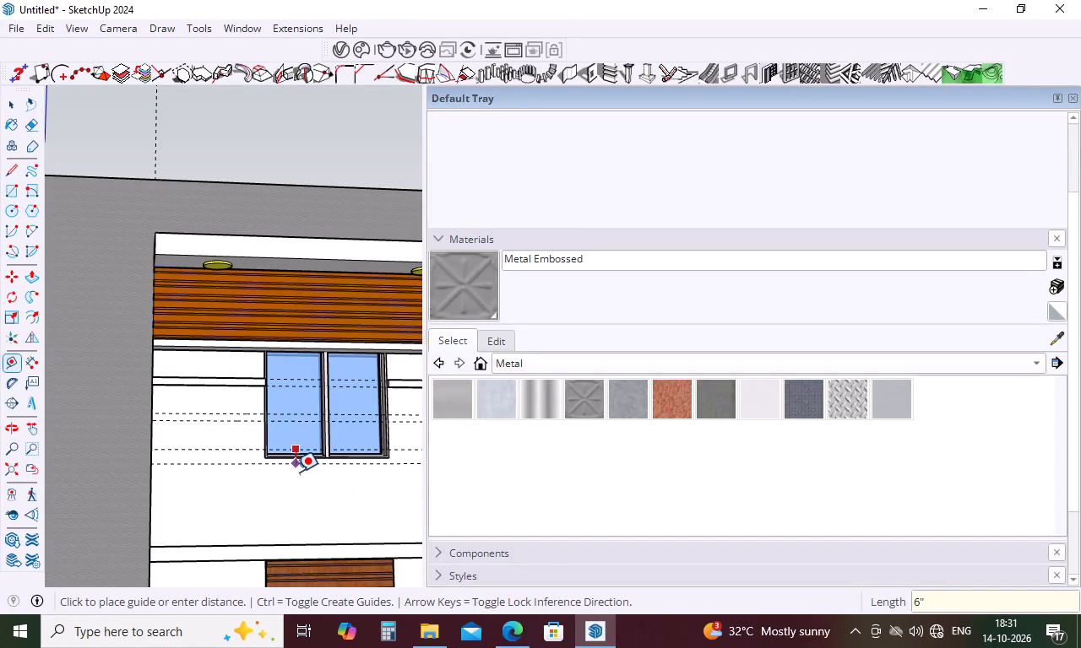
pyautogui.press('3')
pyautogui.press('Return')
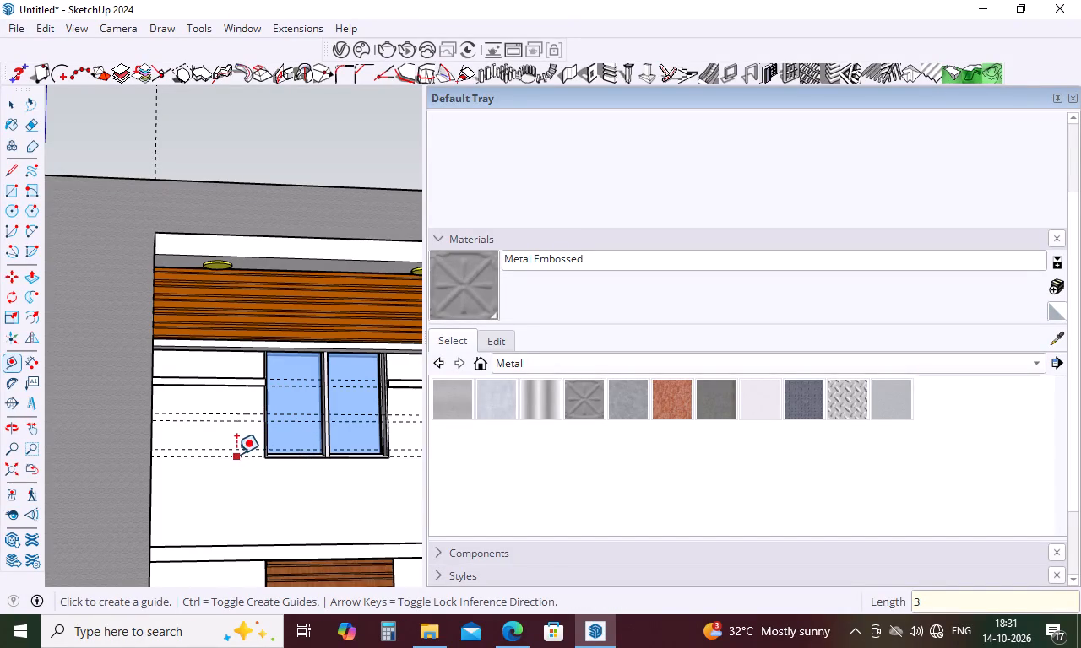
# Place a horizontal guide 1' below the guide at the upper window's bottom edge, and another 3" below it.
pyautogui.moveTo(236, 454); pyautogui.dragTo(236, 462)
pyautogui.write("1'")
pyautogui.press('Return')
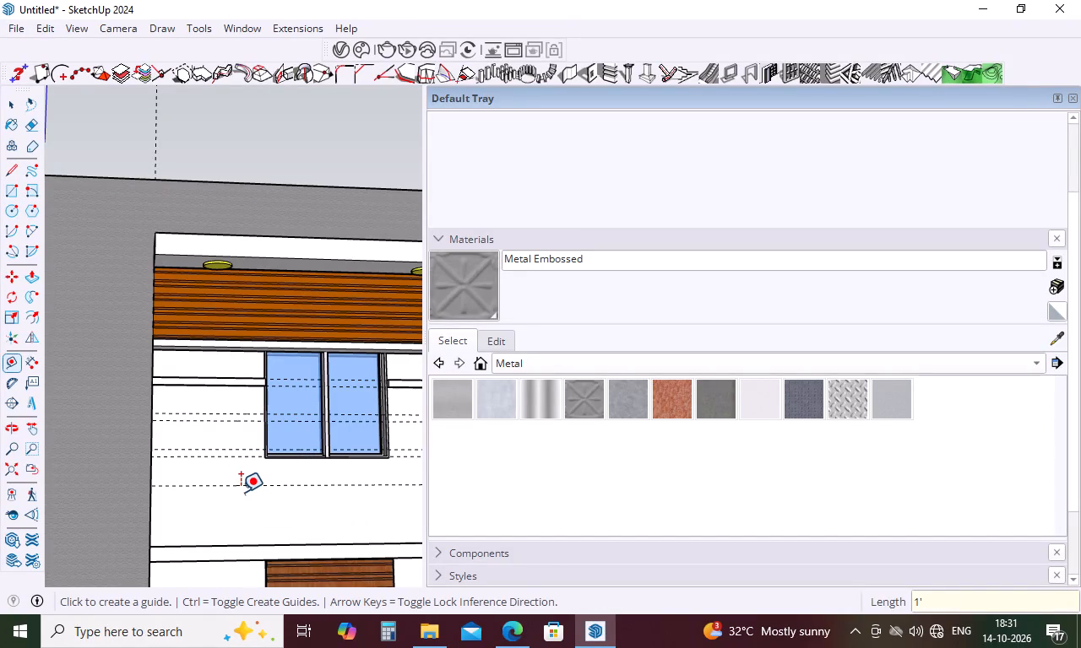
pyautogui.click(246, 485)
pyautogui.press('3')
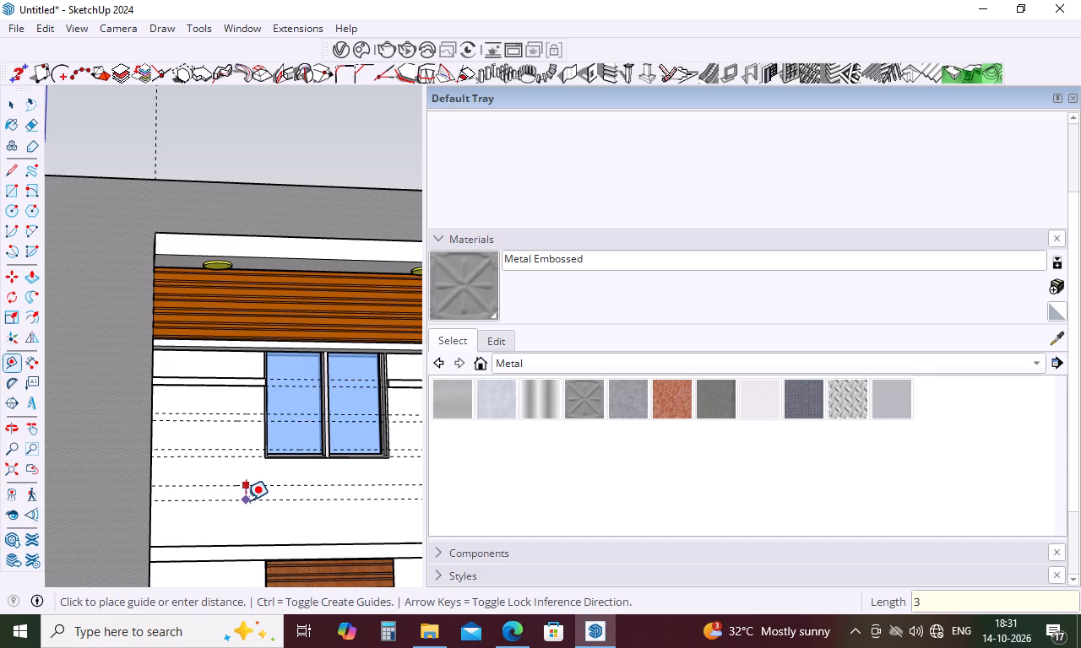
pyautogui.press('Return')
# Place a horizontal guide 1' below the lowest guide under the upper window, and another 3" below it, above the floor-level band.
pyautogui.click(252, 494)
pyautogui.write("1;'")
pyautogui.press('Return')
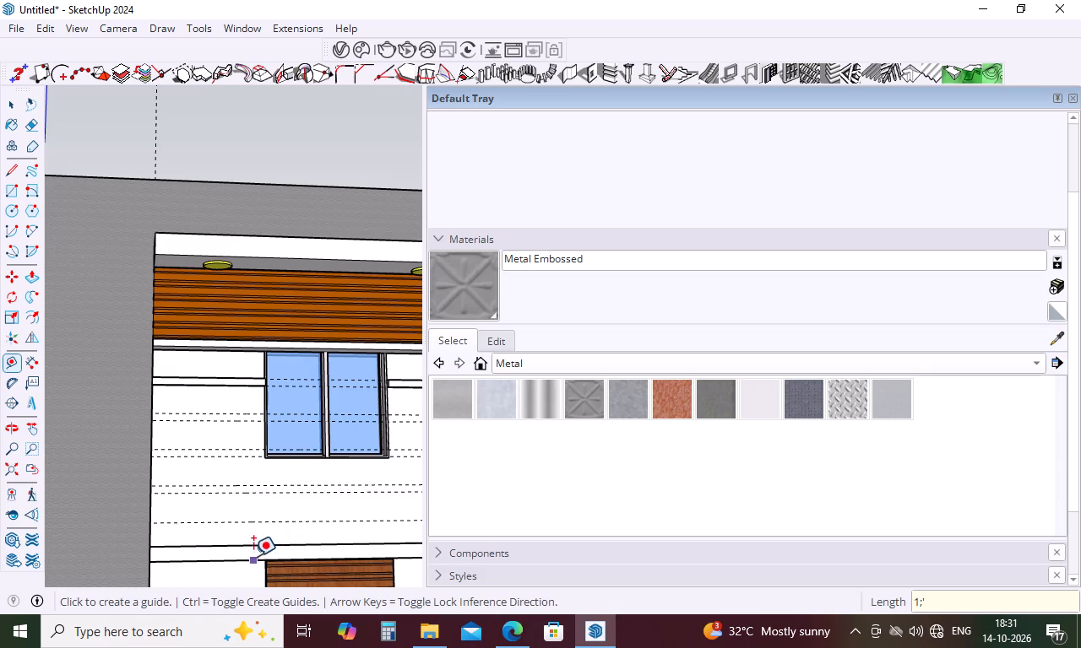
pyautogui.scroll(5, 252, 555)
pyautogui.click(280, 499)
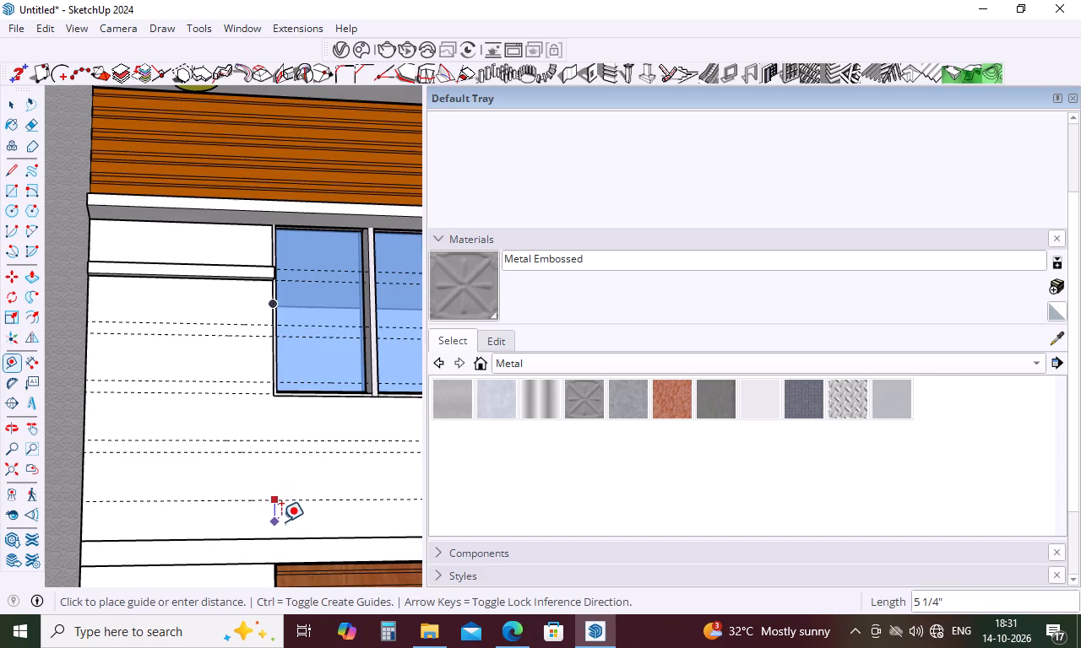
pyautogui.press('space')
pyautogui.press('t')
pyautogui.click(316, 499)
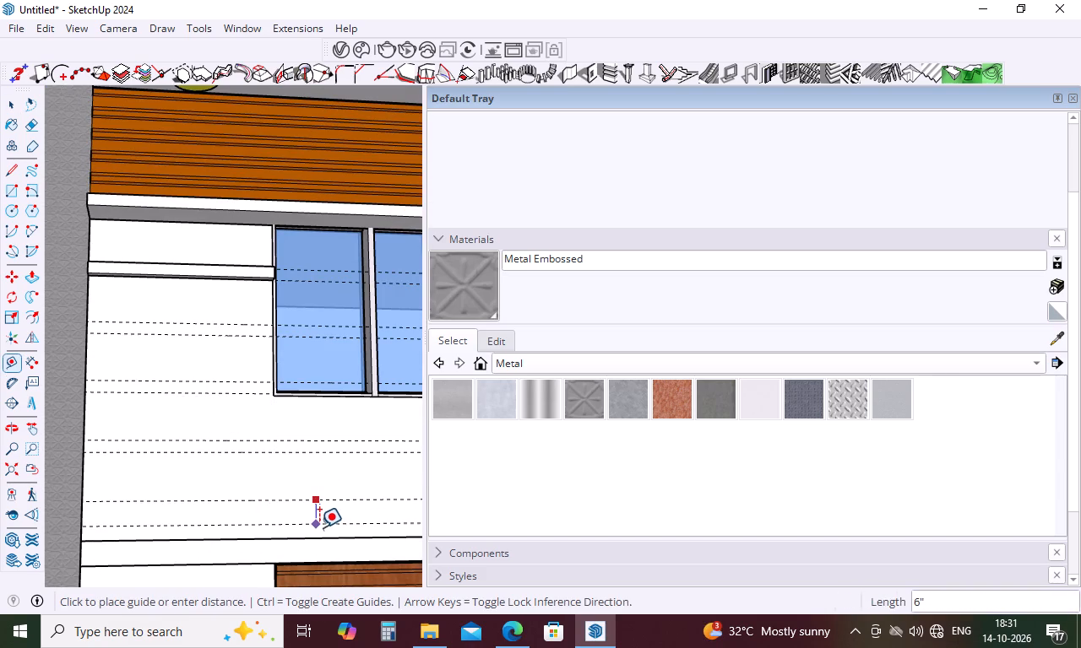
pyautogui.press('3')
pyautogui.press('Return')
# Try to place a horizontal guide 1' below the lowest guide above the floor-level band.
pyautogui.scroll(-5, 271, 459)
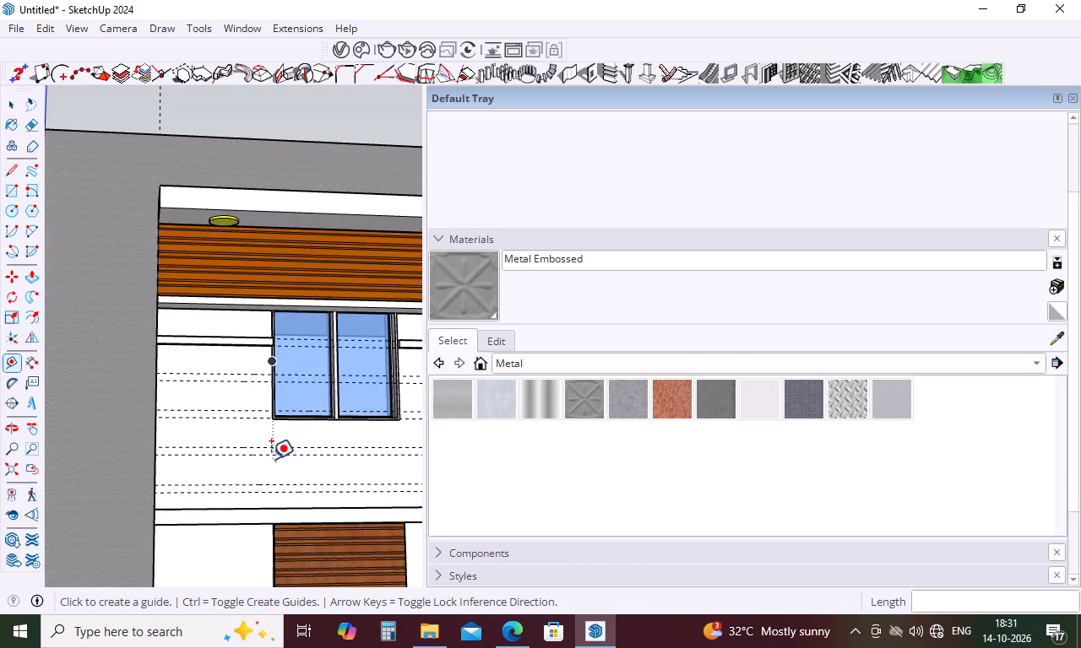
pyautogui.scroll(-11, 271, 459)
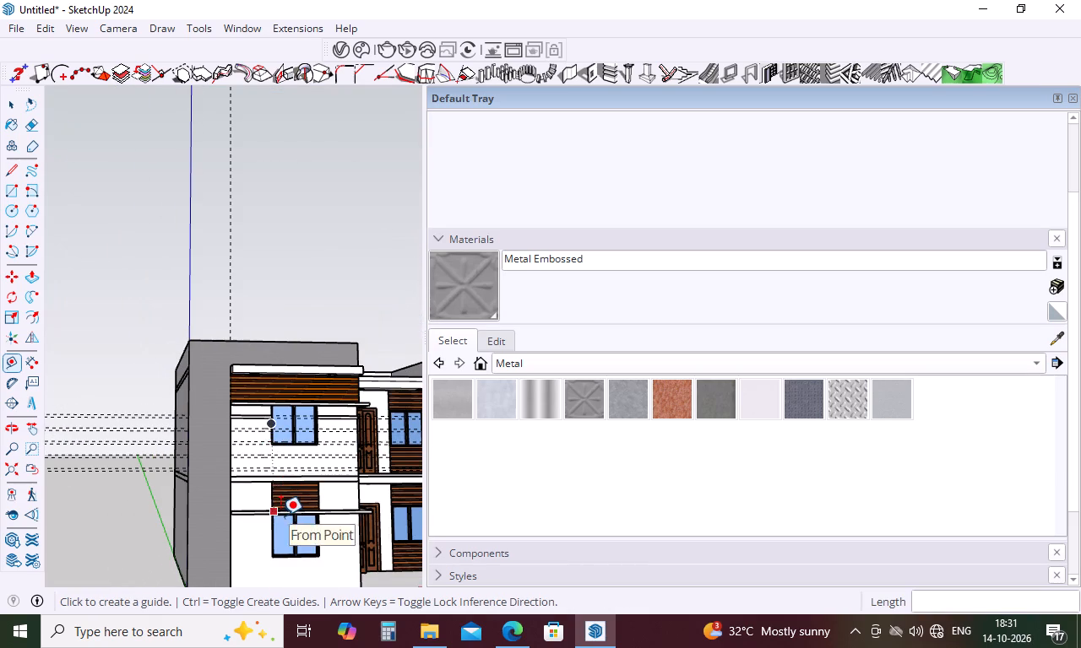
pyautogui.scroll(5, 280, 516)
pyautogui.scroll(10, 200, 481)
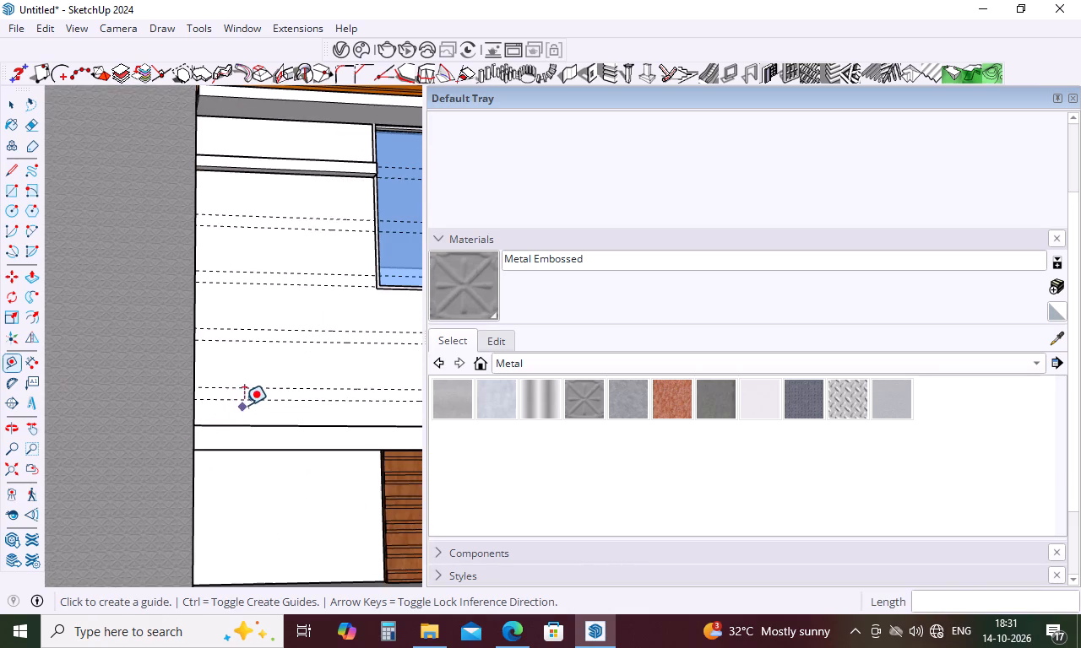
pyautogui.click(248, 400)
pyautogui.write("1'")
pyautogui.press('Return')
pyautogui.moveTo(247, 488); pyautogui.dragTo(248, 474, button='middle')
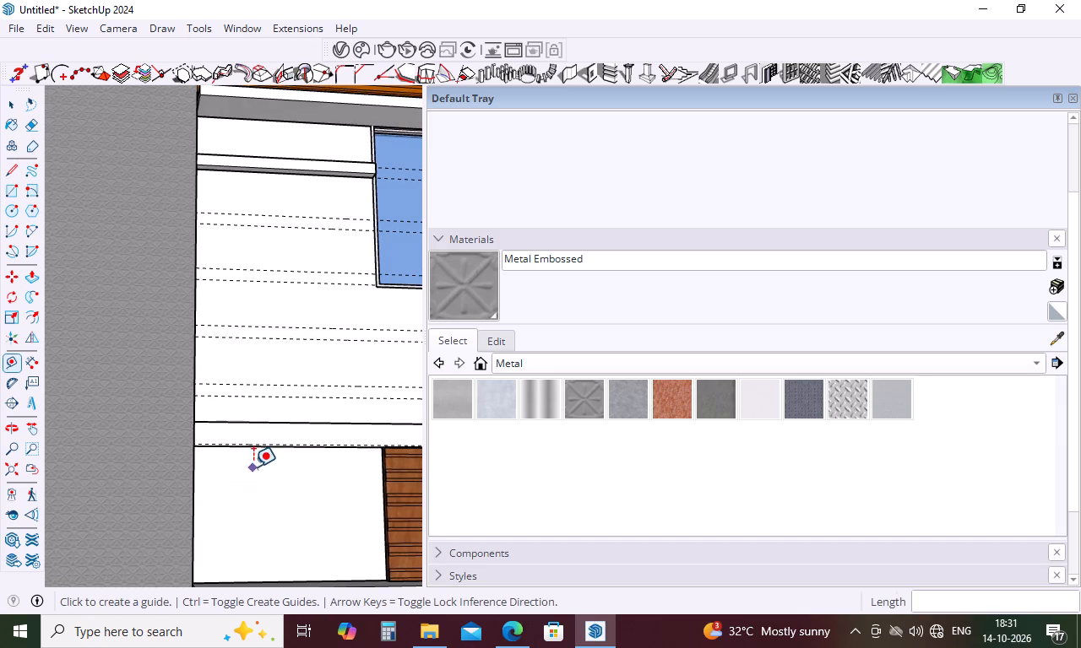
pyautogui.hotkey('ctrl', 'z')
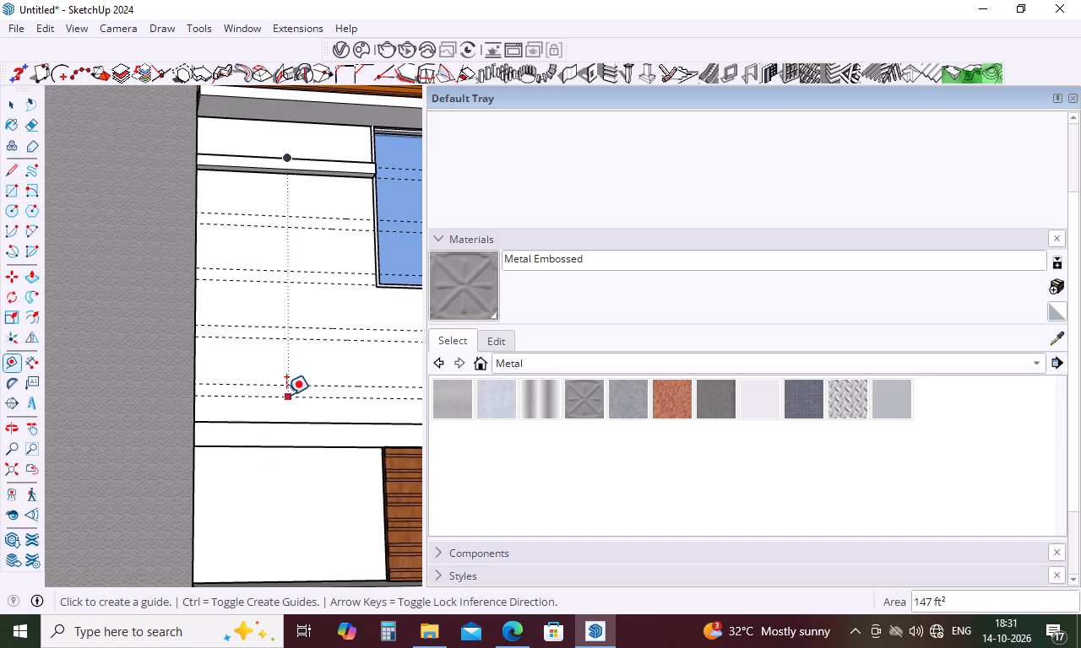
# Place a horizontal guide 1'3" below the lowest guide above the floor-level band, and another 3" below it beside the wood panel.
pyautogui.click(303, 396)
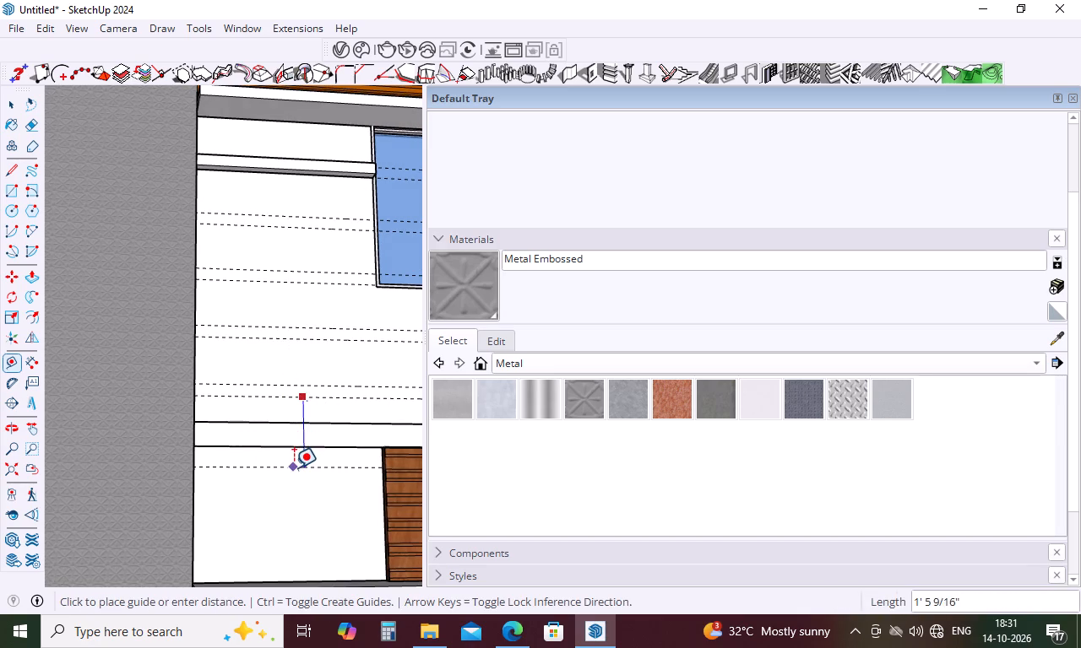
pyautogui.press('1')
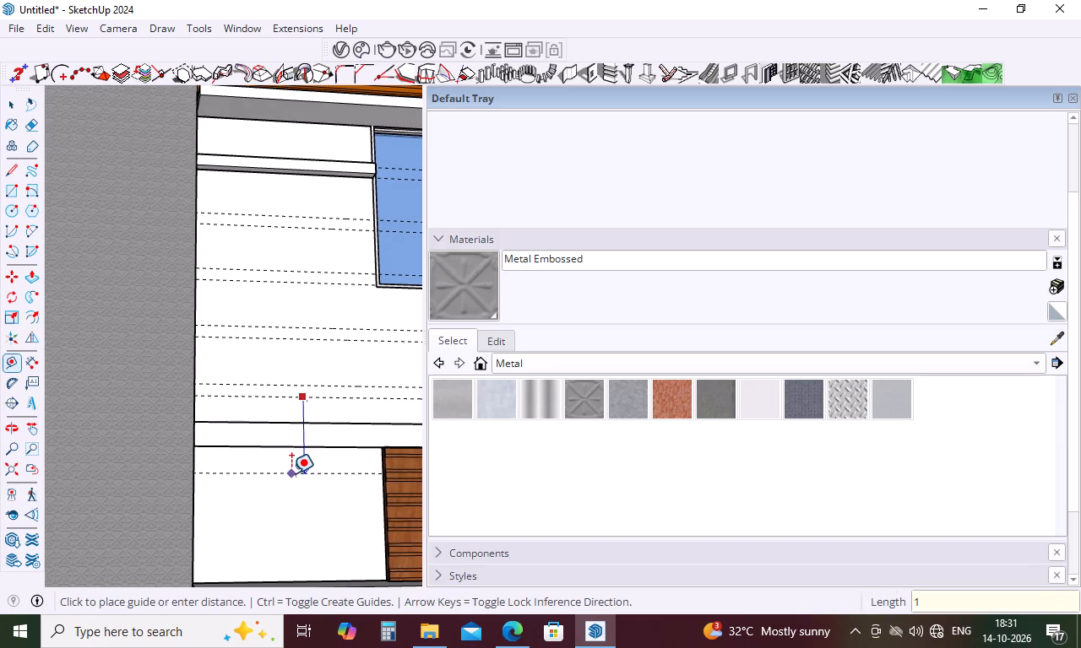
pyautogui.write("'3")
pyautogui.hotkey('shift', '"')
pyautogui.press('Return')
pyautogui.scroll(-10, 218, 410)
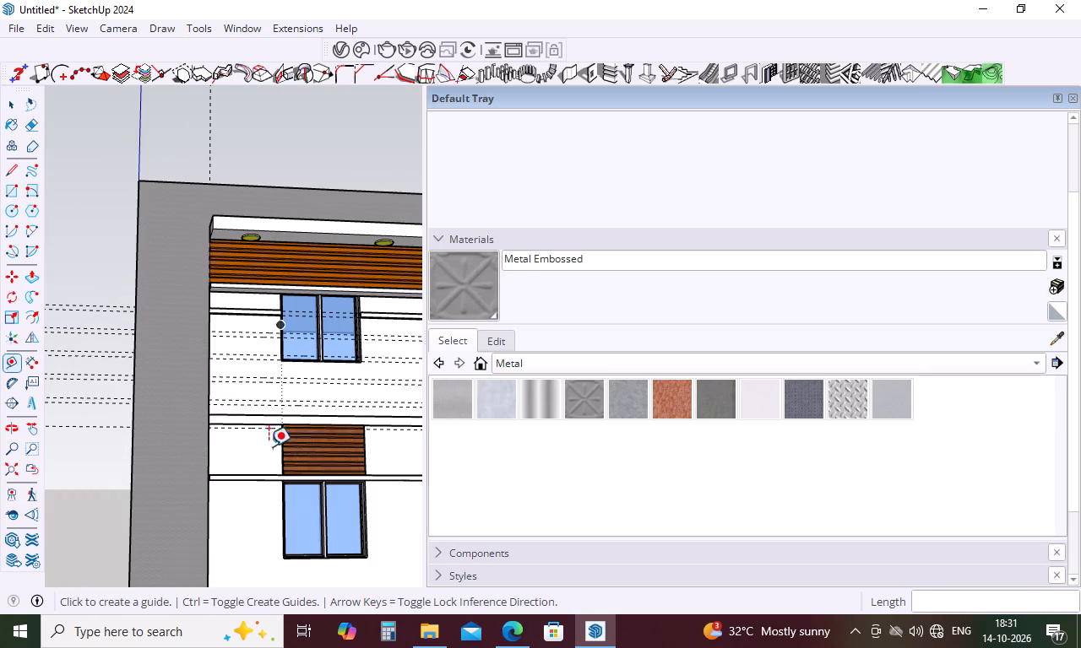
pyautogui.scroll(10, 257, 440)
pyautogui.click(274, 413)
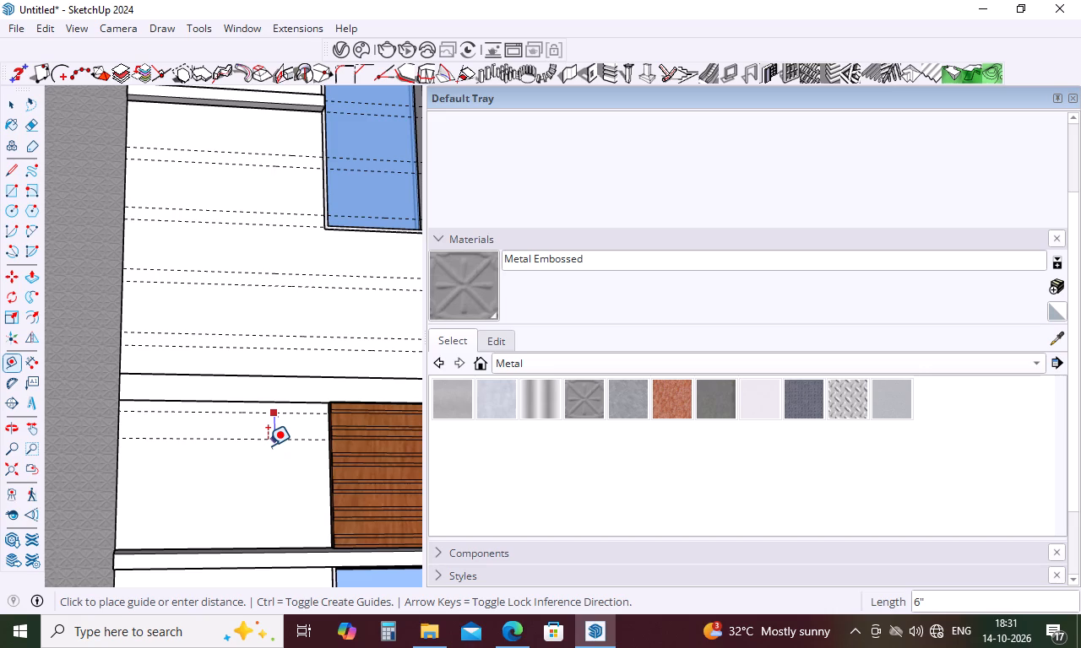
pyautogui.press('3')
pyautogui.press('Return')
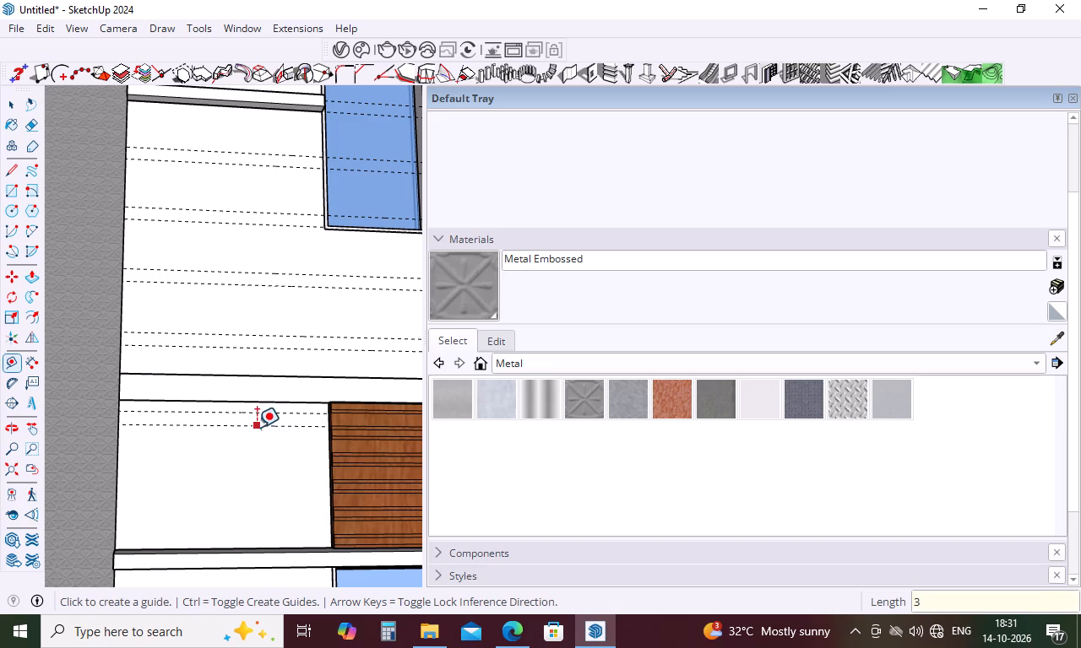
# Place a horizontal guide 1' below the lowest guide beside the wood panel, and another 3" below it.
pyautogui.click(257, 427)
pyautogui.write("1'")
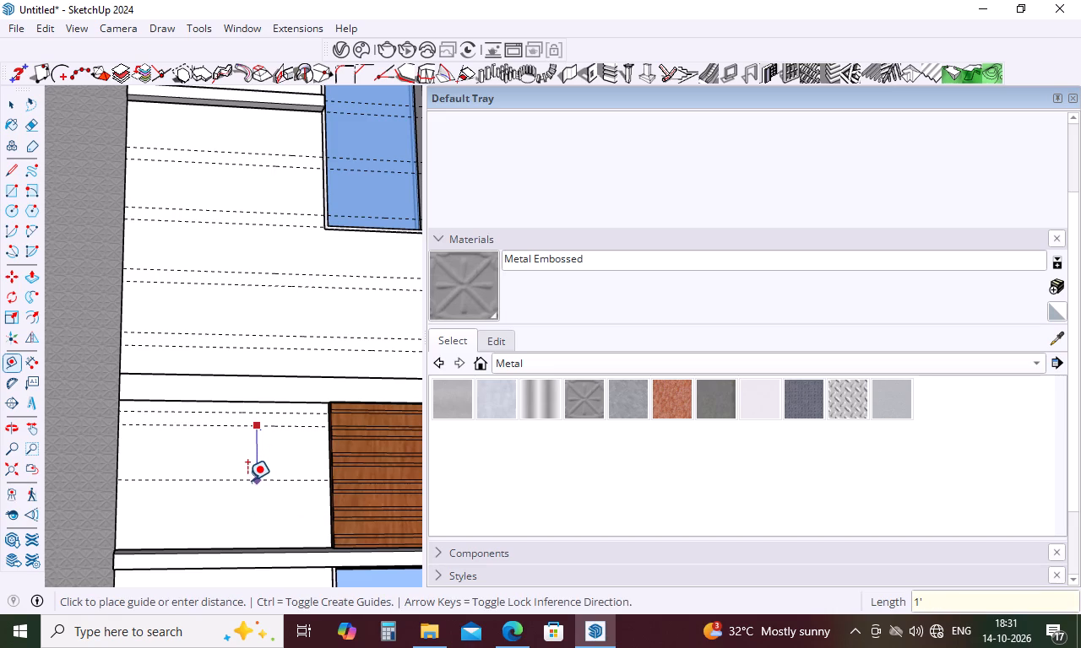
pyautogui.press('Return')
pyautogui.click(251, 480)
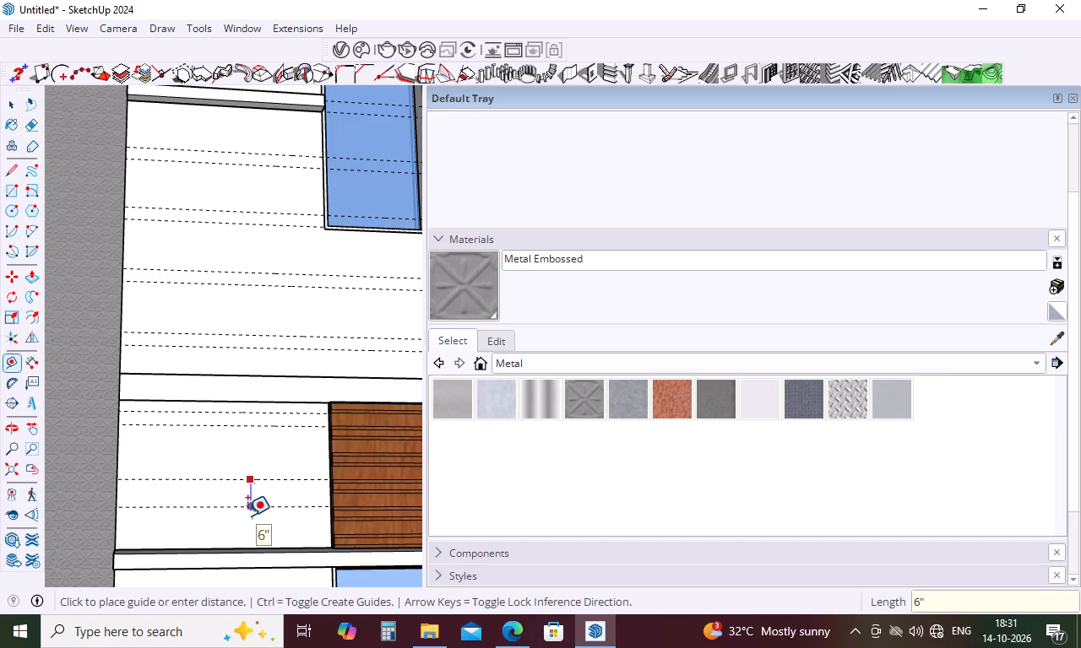
pyautogui.press('3')
pyautogui.press('Return')
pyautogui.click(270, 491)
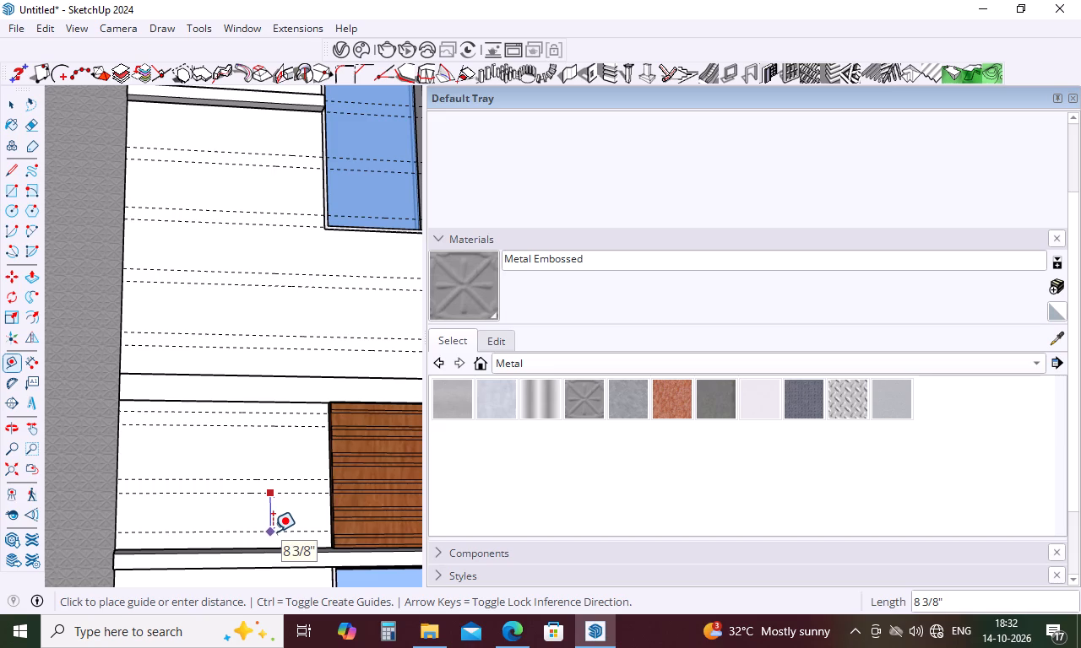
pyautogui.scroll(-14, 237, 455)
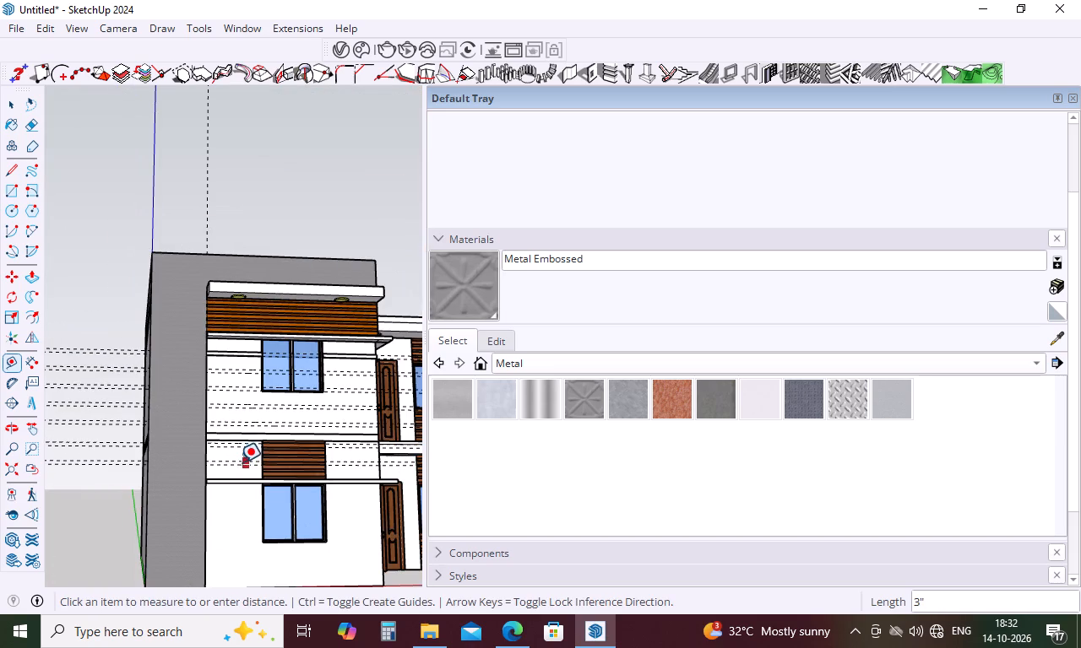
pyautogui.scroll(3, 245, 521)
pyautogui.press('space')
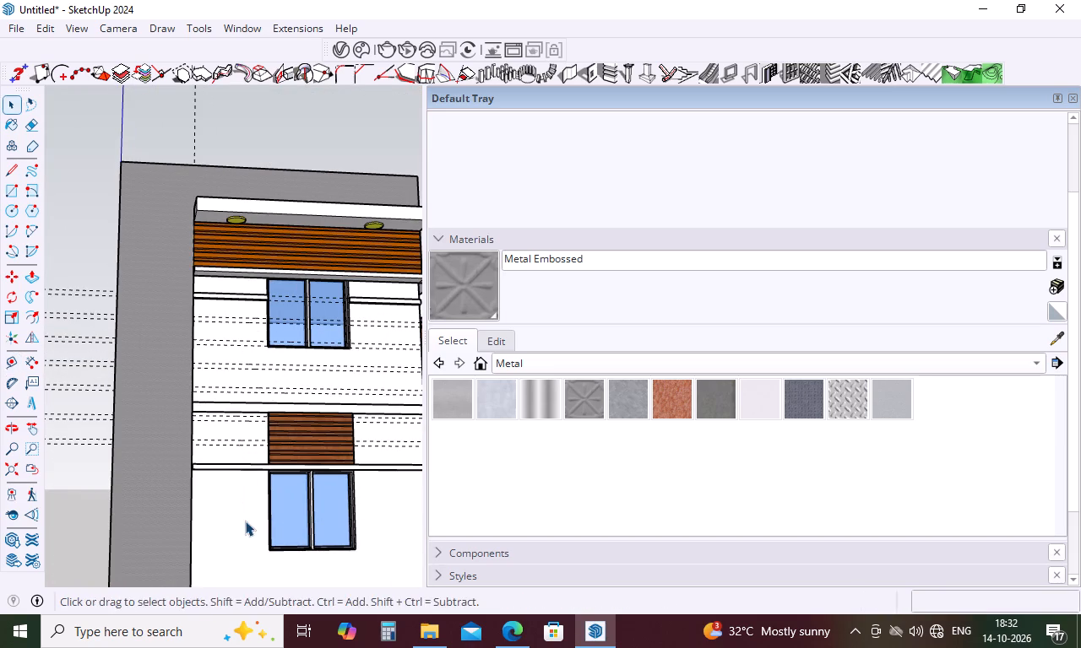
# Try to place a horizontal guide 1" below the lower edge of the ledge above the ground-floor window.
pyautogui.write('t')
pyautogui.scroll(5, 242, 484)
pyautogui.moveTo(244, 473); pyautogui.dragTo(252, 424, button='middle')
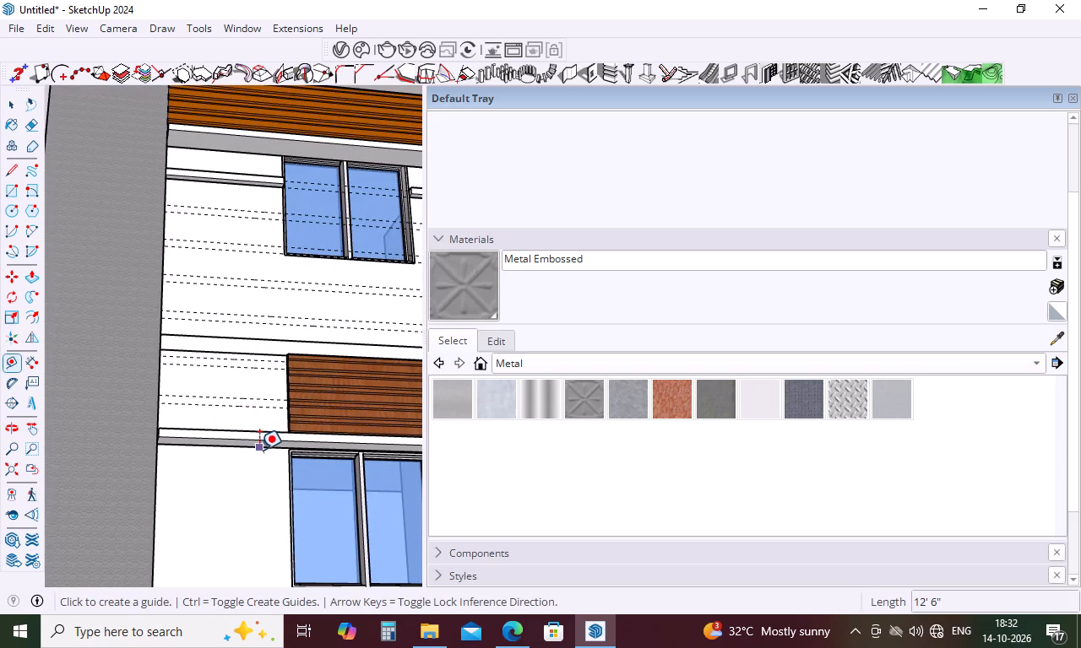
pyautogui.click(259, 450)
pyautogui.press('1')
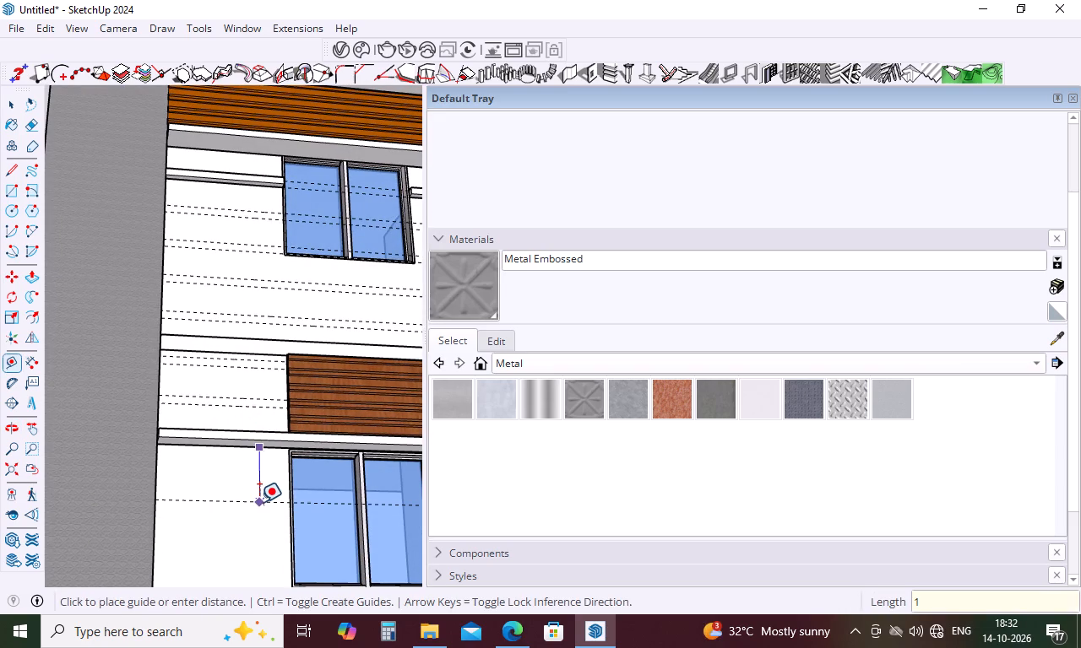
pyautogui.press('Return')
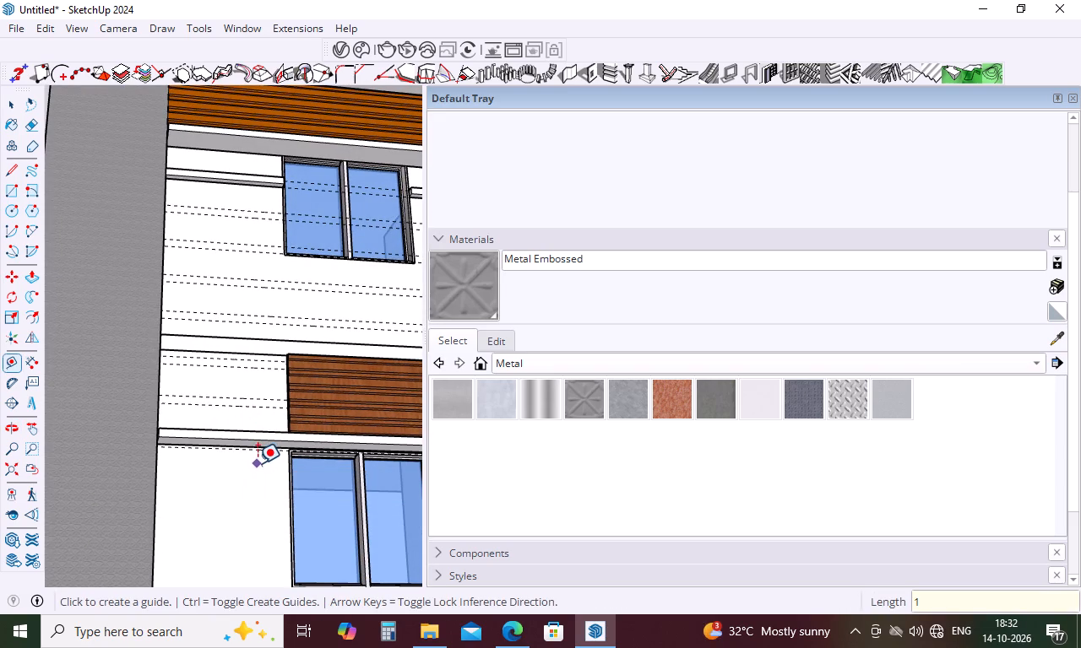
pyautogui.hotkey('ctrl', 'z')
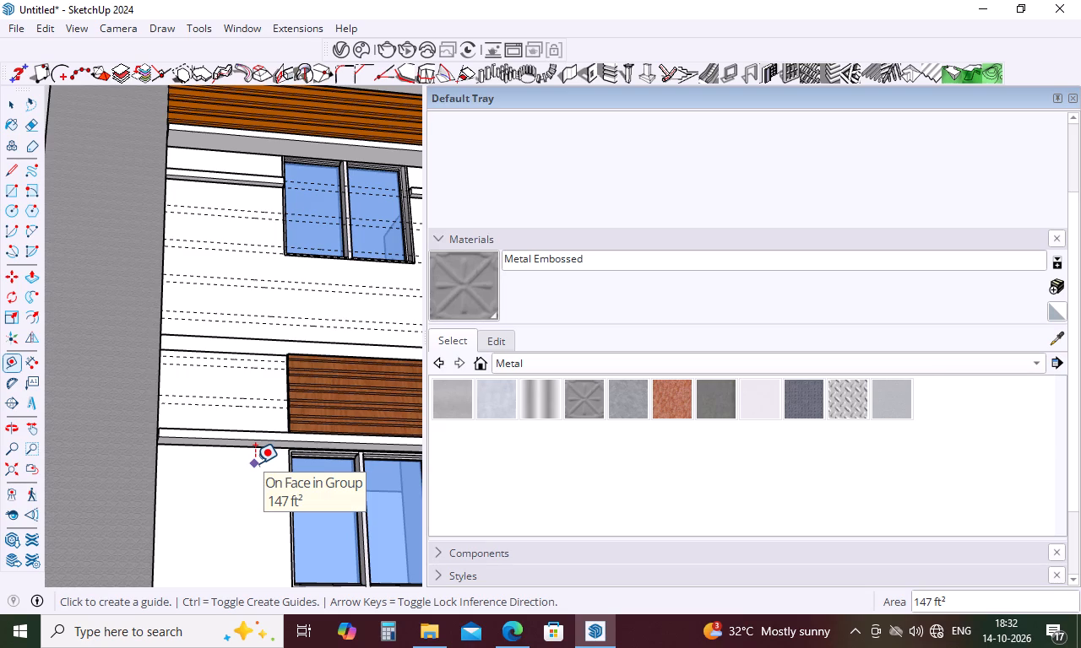
# Place a horizontal guide 1' below the lower edge of the ledge above the ground-floor window.
pyautogui.press('t')
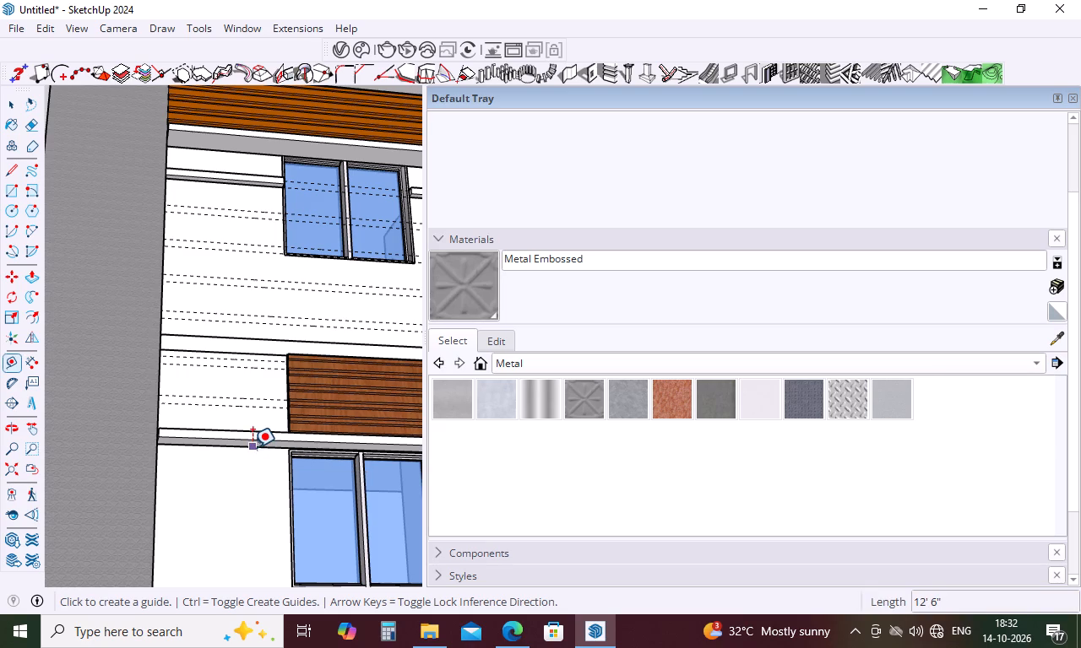
pyautogui.scroll(10, 253, 447)
pyautogui.moveTo(253, 447); pyautogui.dragTo(253, 470)
pyautogui.scroll(-5, 254, 505)
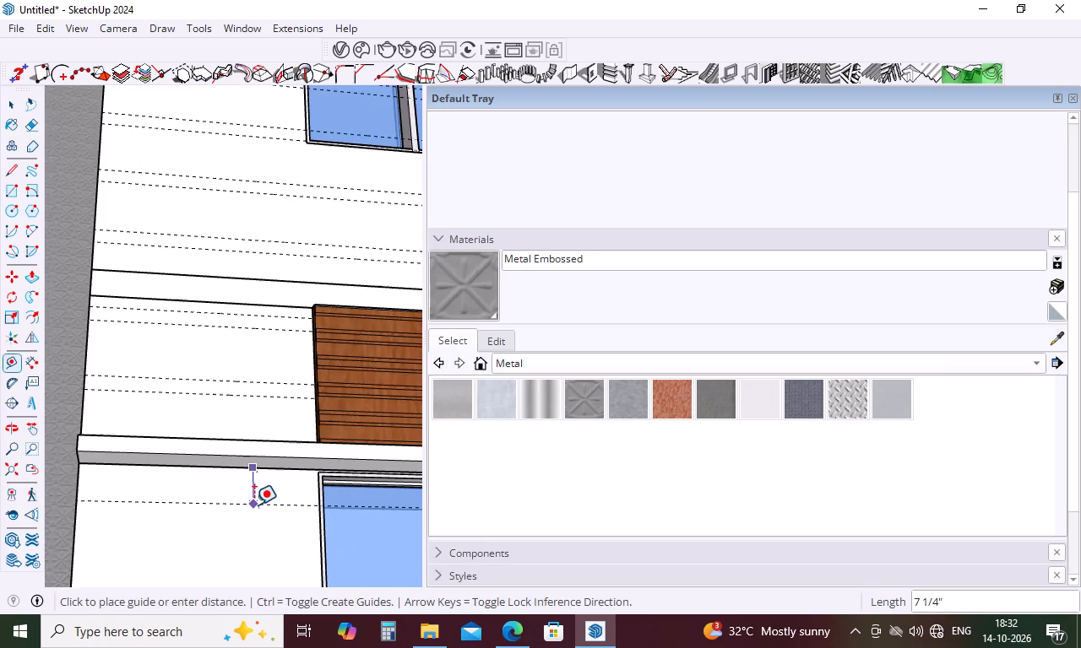
pyautogui.scroll(-5, 254, 505)
pyautogui.write("1'")
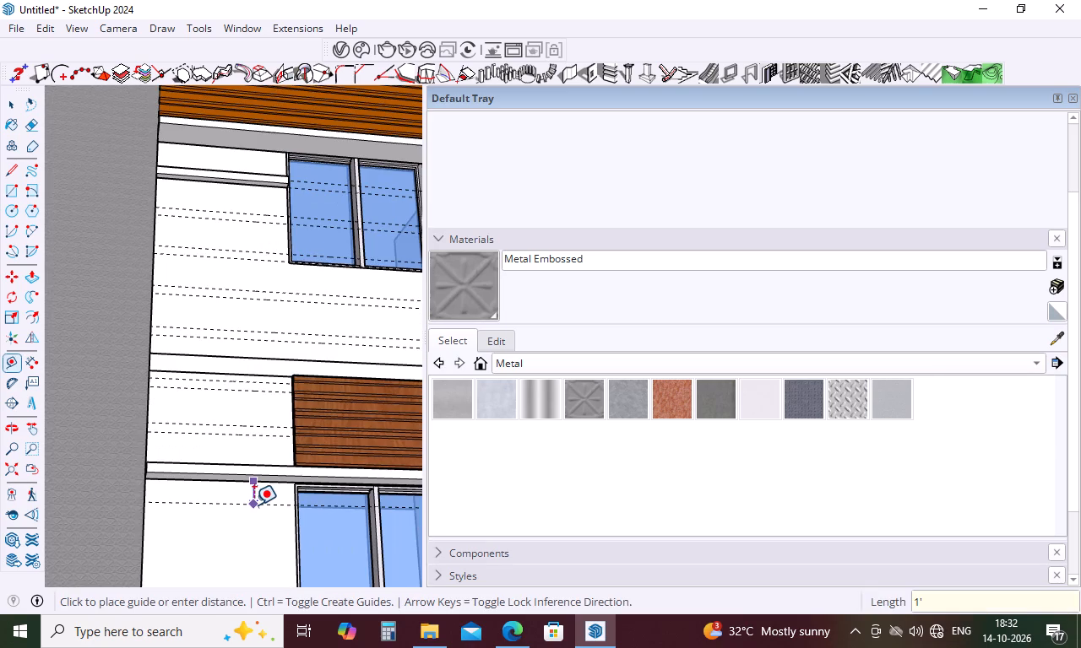
pyautogui.press('Return')
# Place a horizontal guide 3" below the lowest guide under the ledge above the ground-floor window.
pyautogui.click(251, 519)
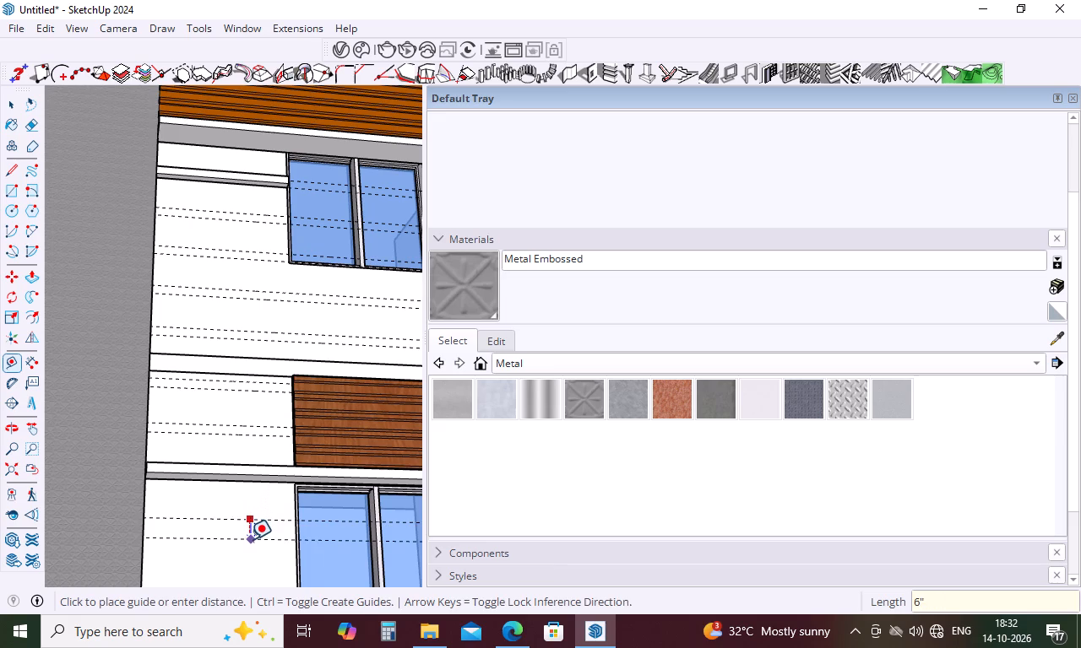
pyautogui.press('1')
pyautogui.press('BackSpace')
pyautogui.press('3')
pyautogui.press('Return')
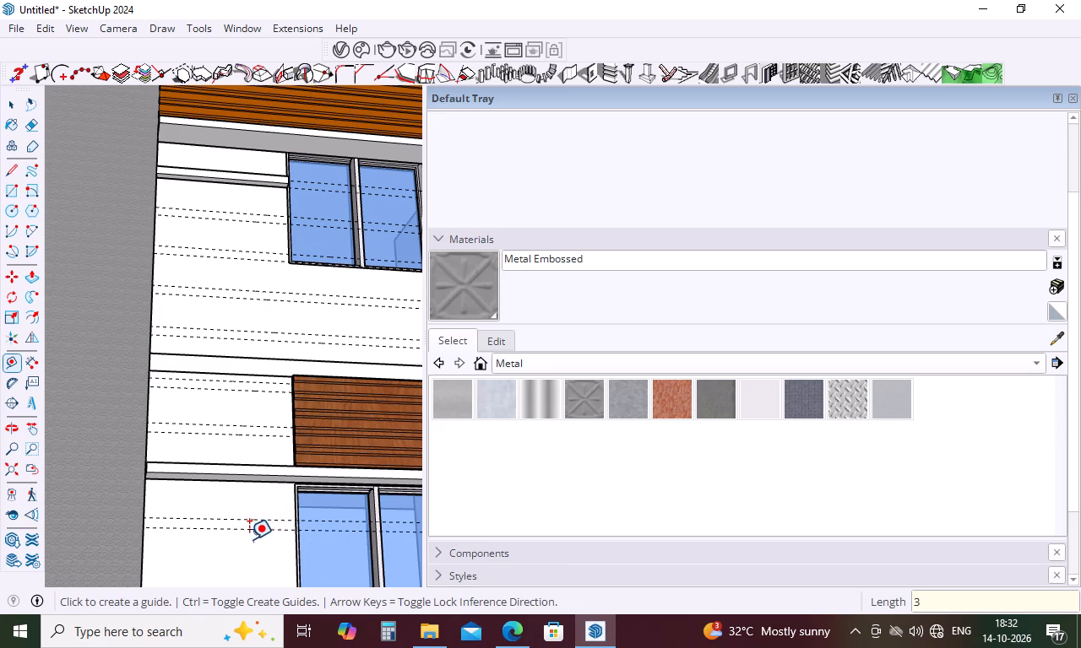
# Place a horizontal guide 1' below the lowest guide crossing the upper part of the ground-floor window, and another 3" below it.
pyautogui.scroll(-4, 159, 508)
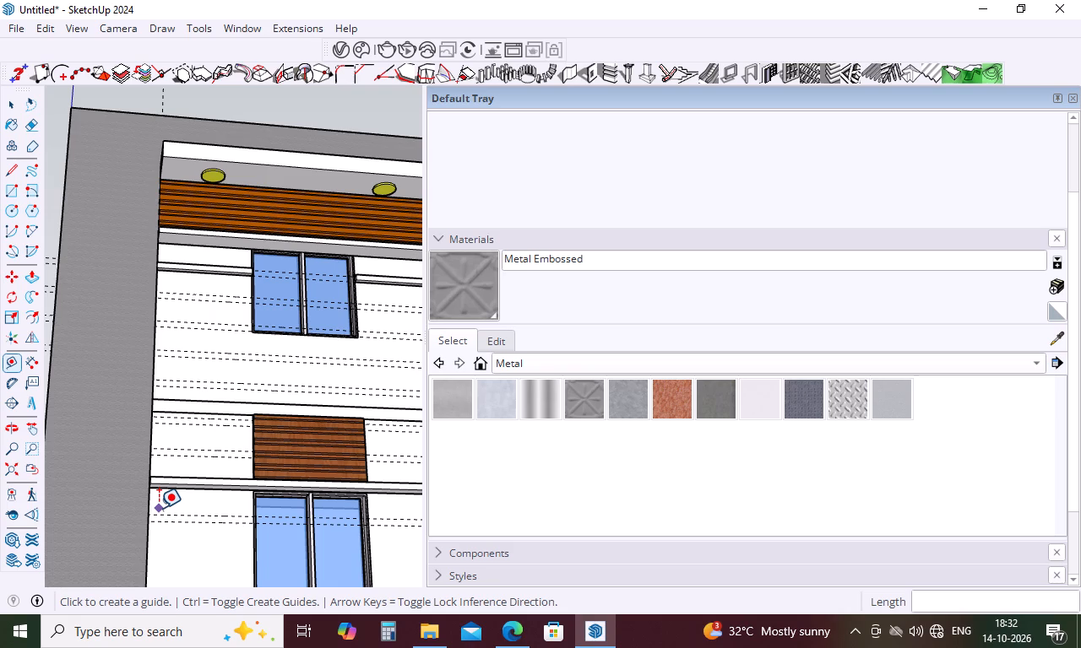
pyautogui.scroll(-10, 162, 465)
pyautogui.scroll(2, 176, 493)
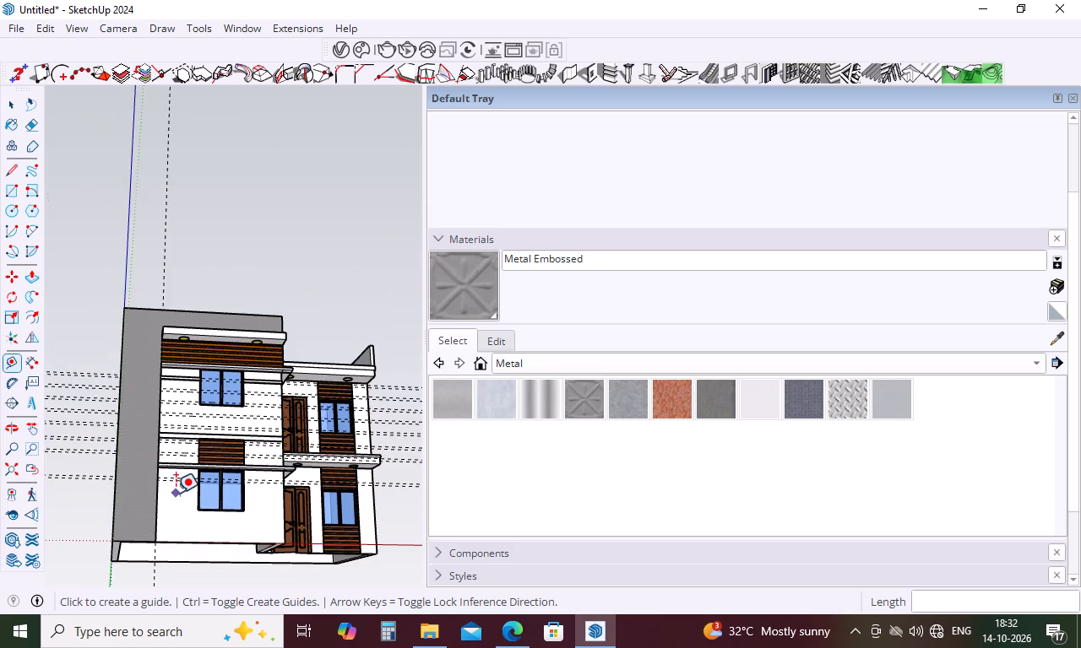
pyautogui.scroll(6, 176, 493)
pyautogui.click(192, 470)
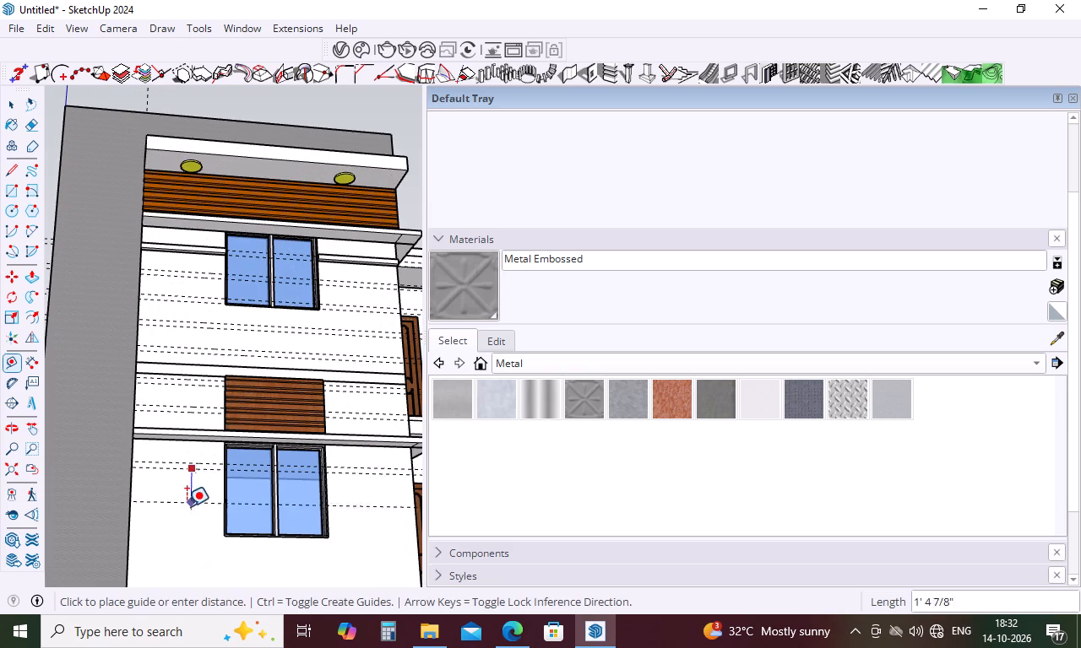
pyautogui.write("1'")
pyautogui.press('Return')
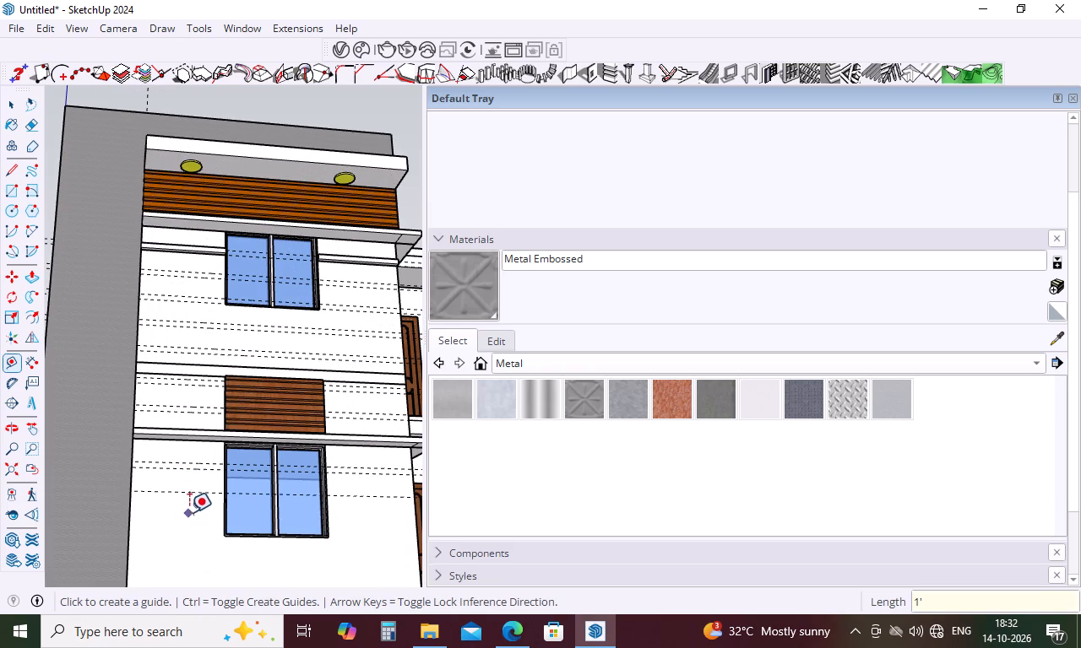
pyautogui.click(196, 494)
pyautogui.press('3')
pyautogui.press('Return')
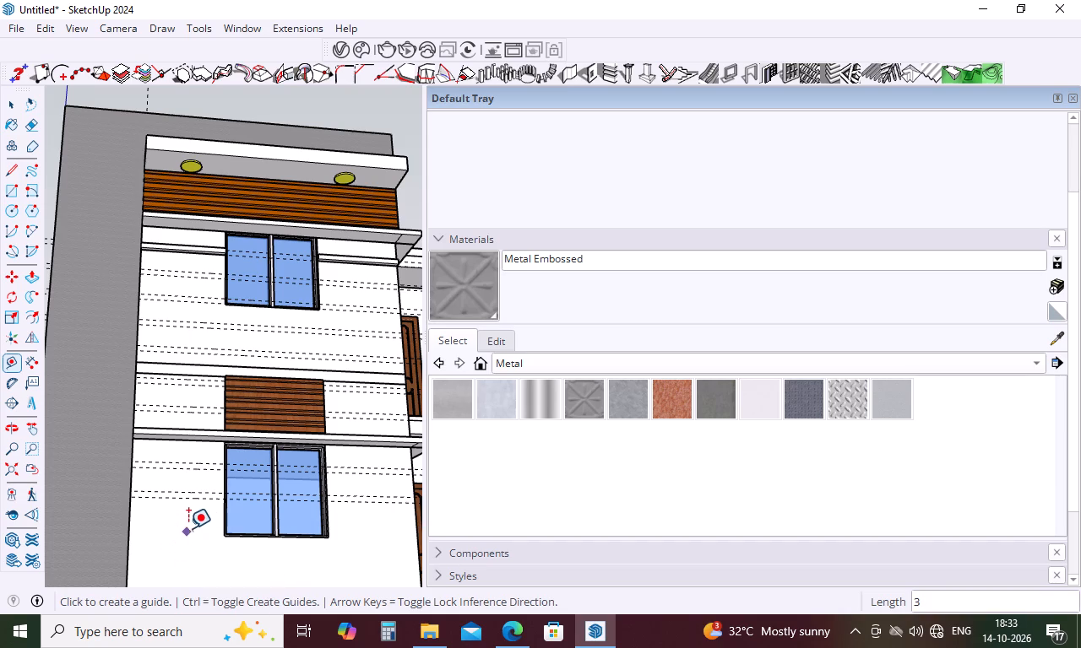
# Place a horizontal guide 1' below the lowest guide at the middle of the ground-floor window, and another 3" below it.
pyautogui.click(196, 499)
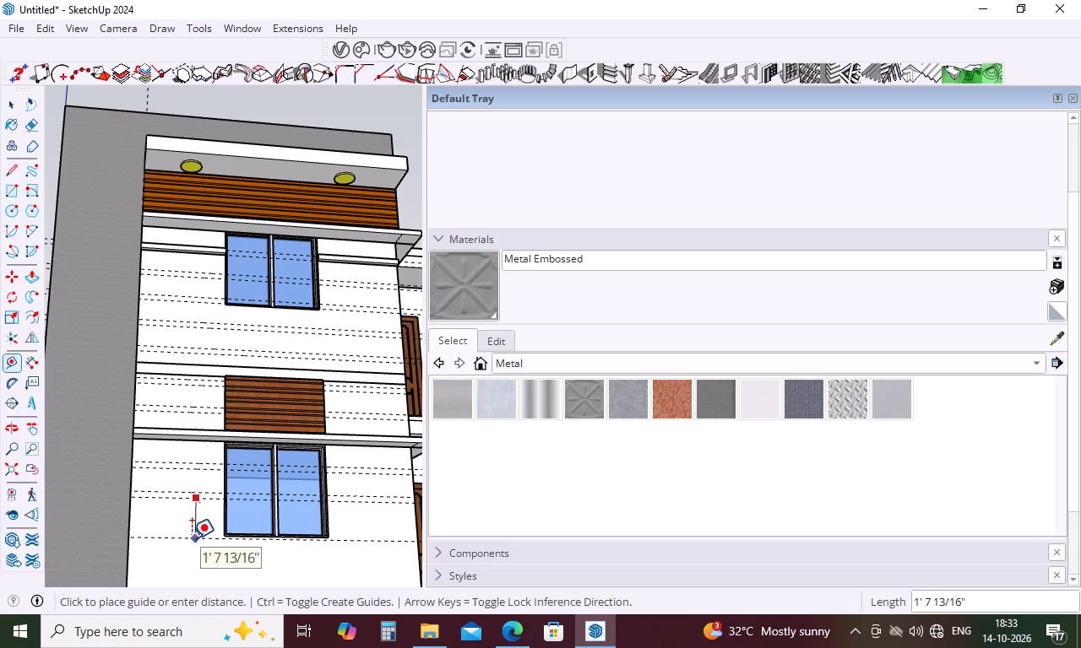
pyautogui.press('1')
pyautogui.press("'")
pyautogui.press('Return')
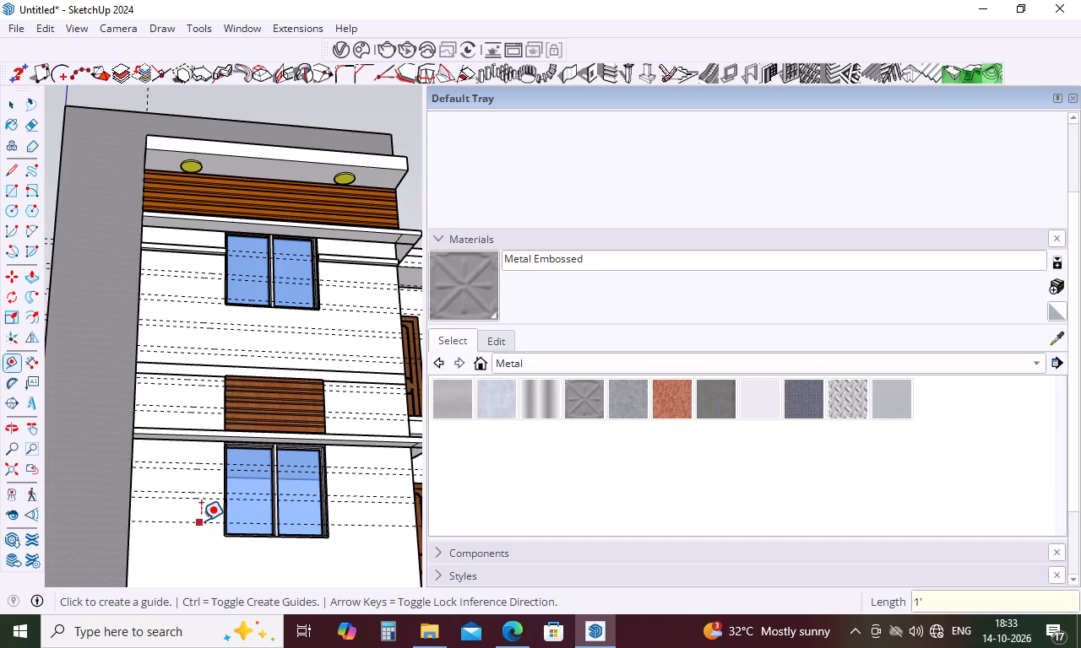
pyautogui.click(201, 521)
pyautogui.press('3')
pyautogui.press('Return')
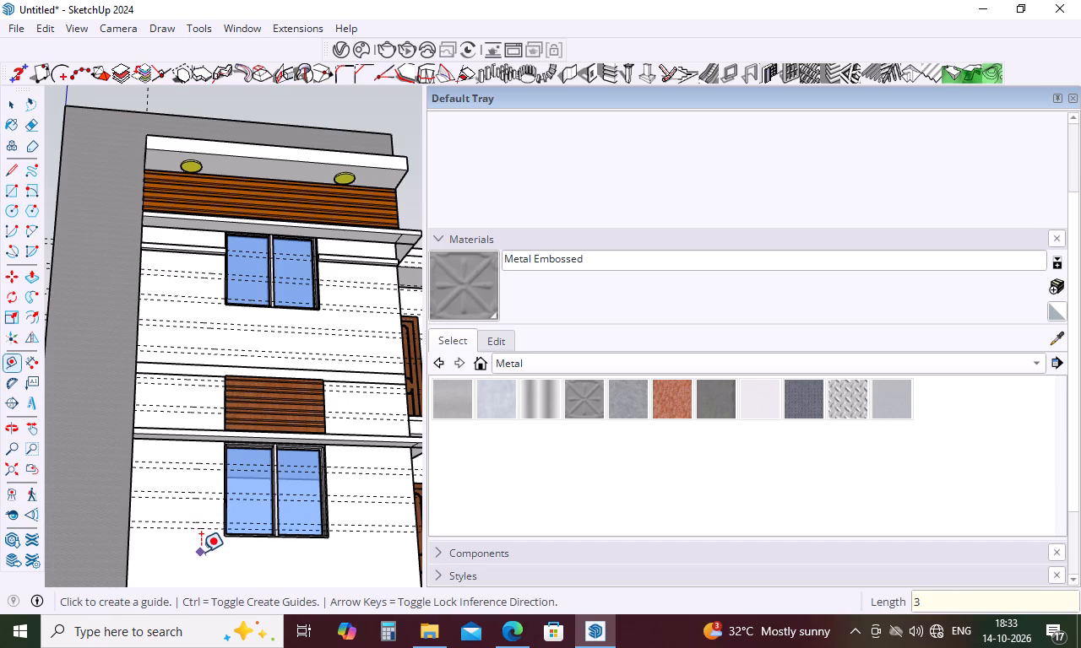
# Place a horizontal guide 1' below the lowest guide near the ground-floor window's sill, and another 3" below it.
pyautogui.click(204, 528)
pyautogui.write("1'")
pyautogui.press('Return')
pyautogui.click(202, 554)
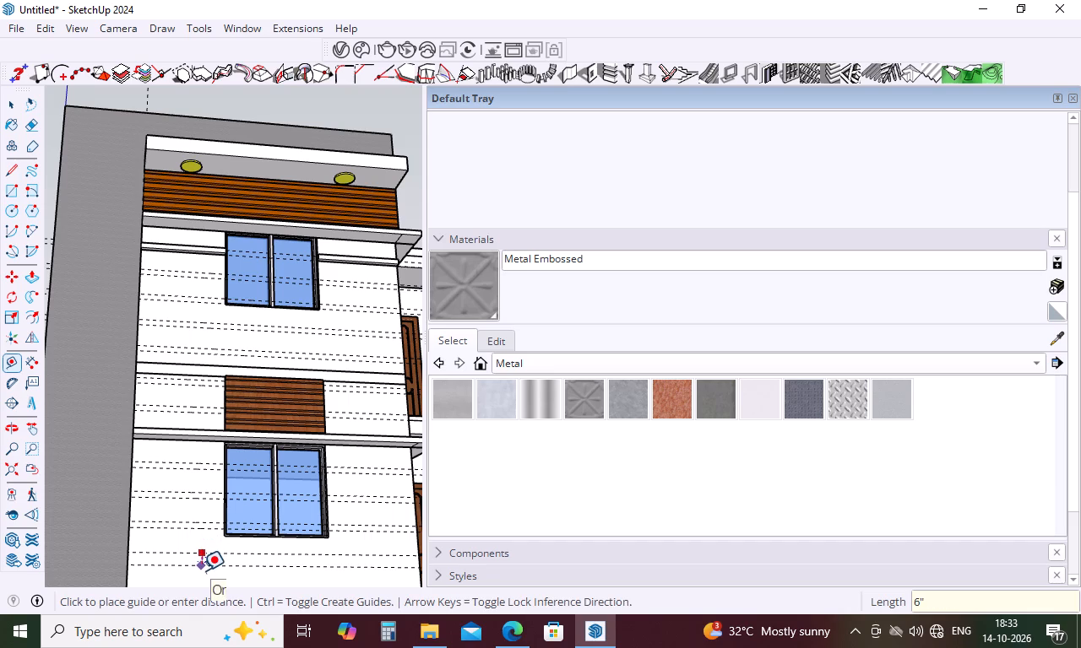
pyautogui.press('3')
pyautogui.press('Return')
# Place a horizontal guide 1' below the lowest guide under the ground-floor window, near the base of the wall.
pyautogui.scroll(-5, 151, 495)
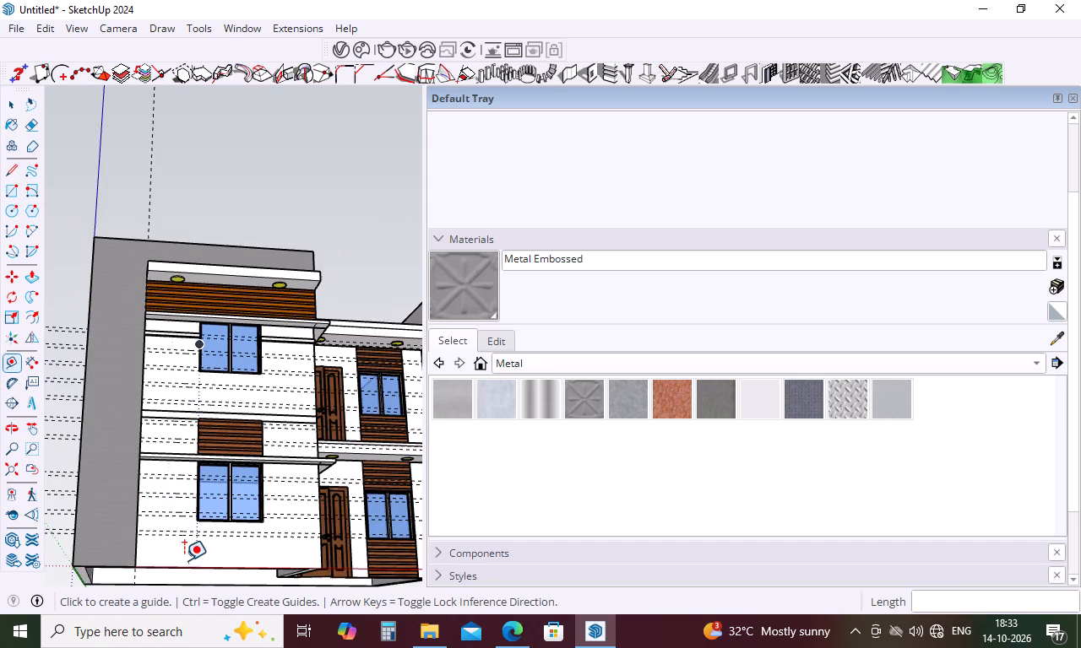
pyautogui.scroll(4, 193, 578)
pyautogui.moveTo(195, 532); pyautogui.dragTo(188, 586, button='middle')
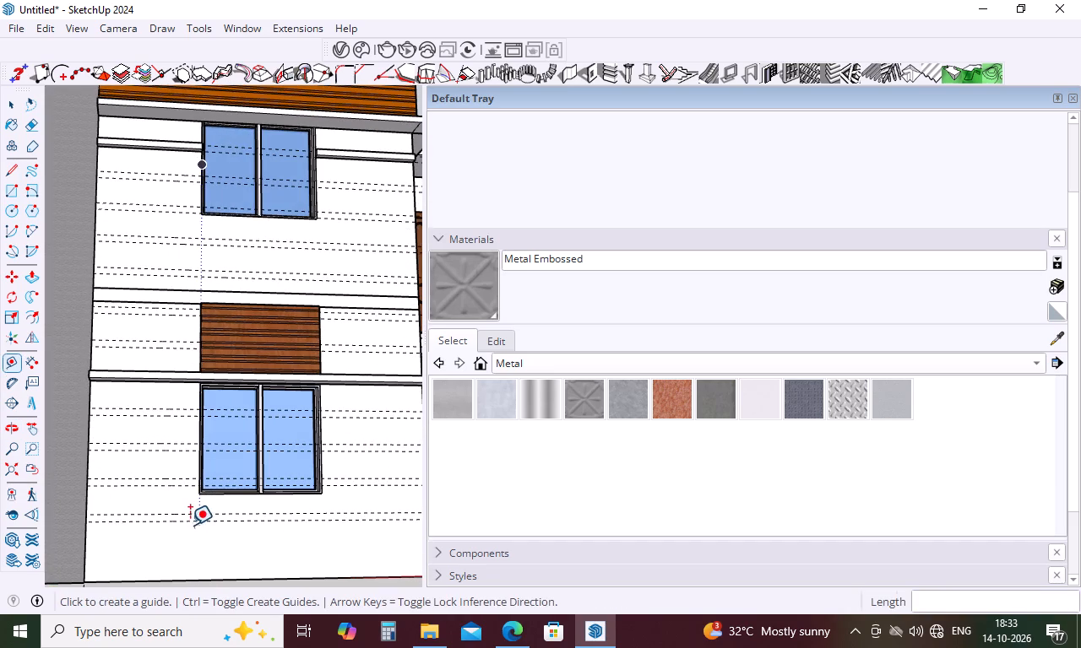
pyautogui.click(192, 522)
pyautogui.press('space')
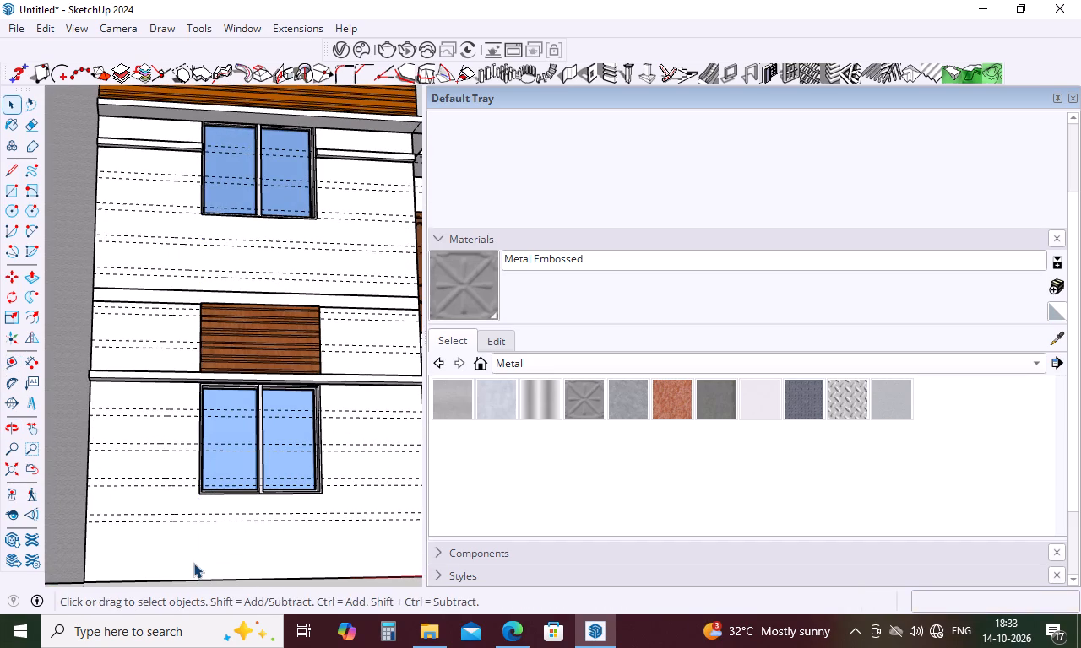
pyautogui.write('t')
pyautogui.click(236, 521)
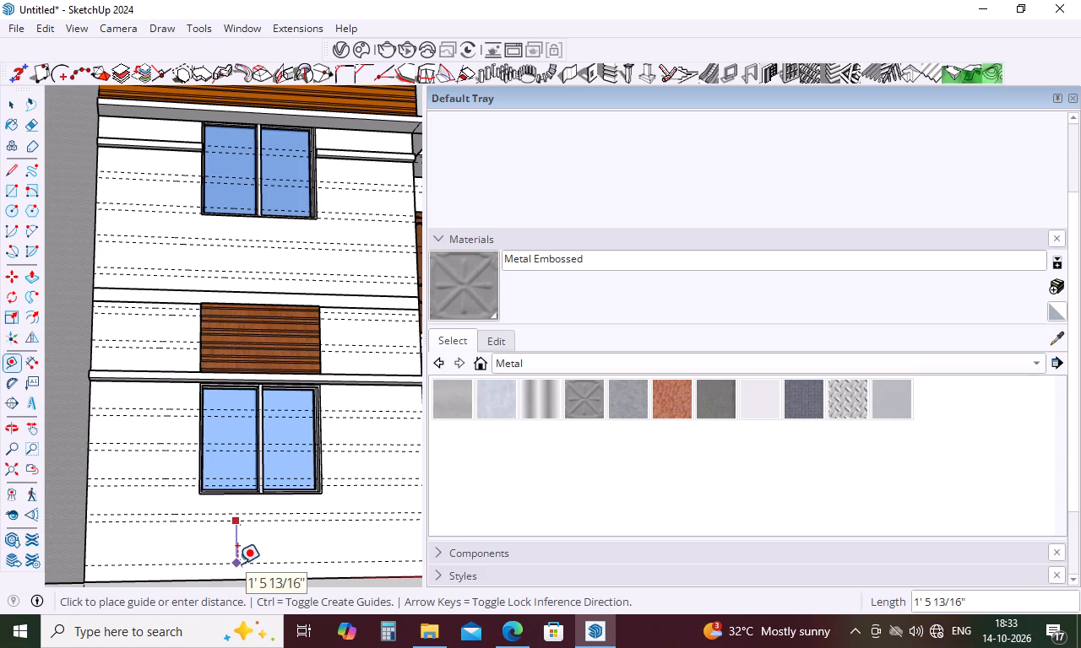
pyautogui.press('1')
pyautogui.press("'")
pyautogui.press('Return')
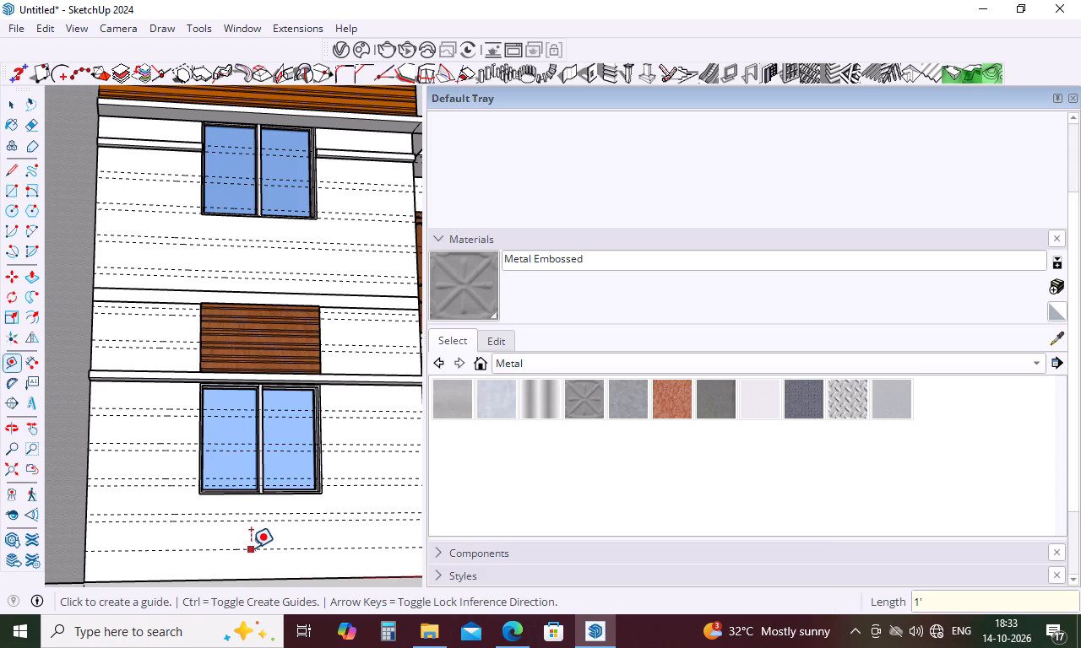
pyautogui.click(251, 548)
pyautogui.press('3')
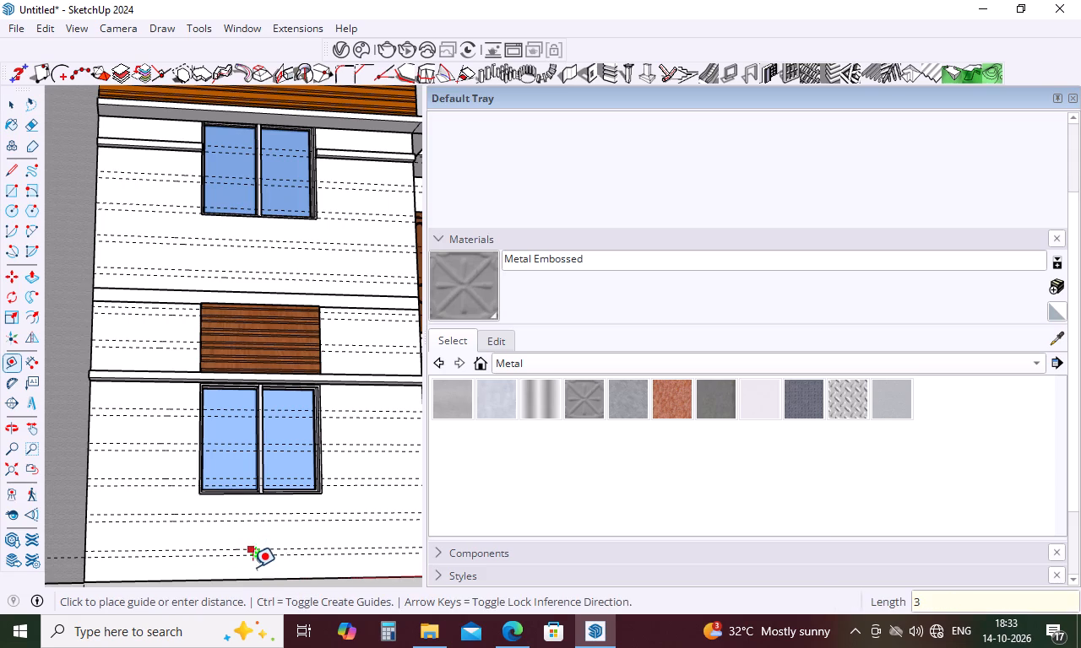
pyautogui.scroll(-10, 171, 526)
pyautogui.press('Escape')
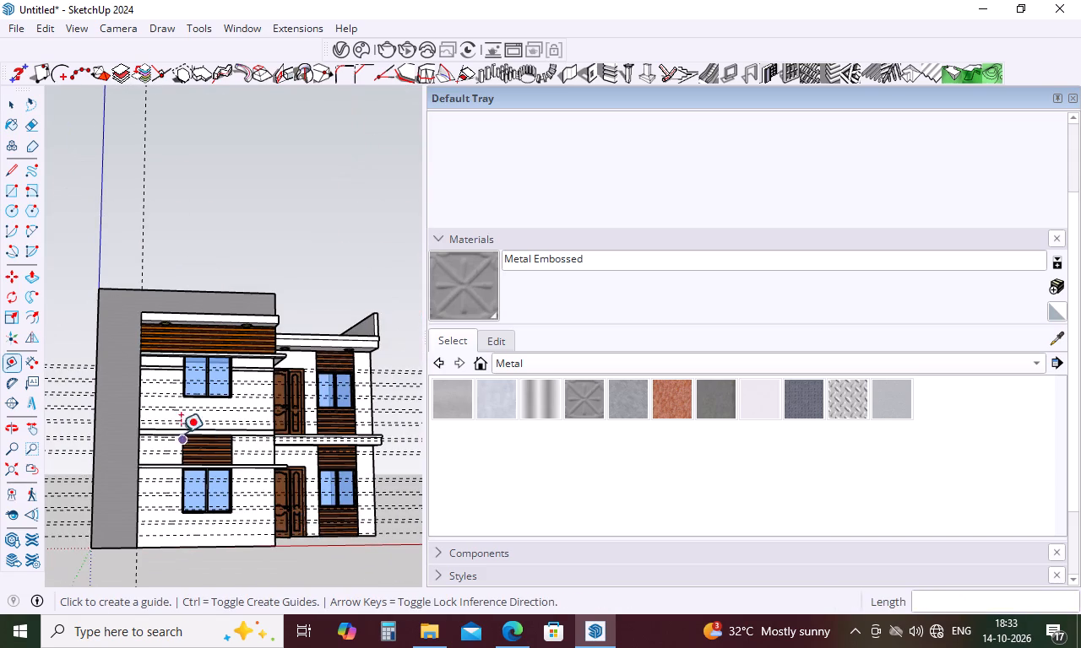
# Draw a rectangle about 3" by 4' between the guide pair below the existing band, from the grey frame to the upper window's left edge.
pyautogui.scroll(5, 171, 418)
pyautogui.scroll(5, 123, 329)
pyautogui.press('space')
pyautogui.scroll(2, 148, 399)
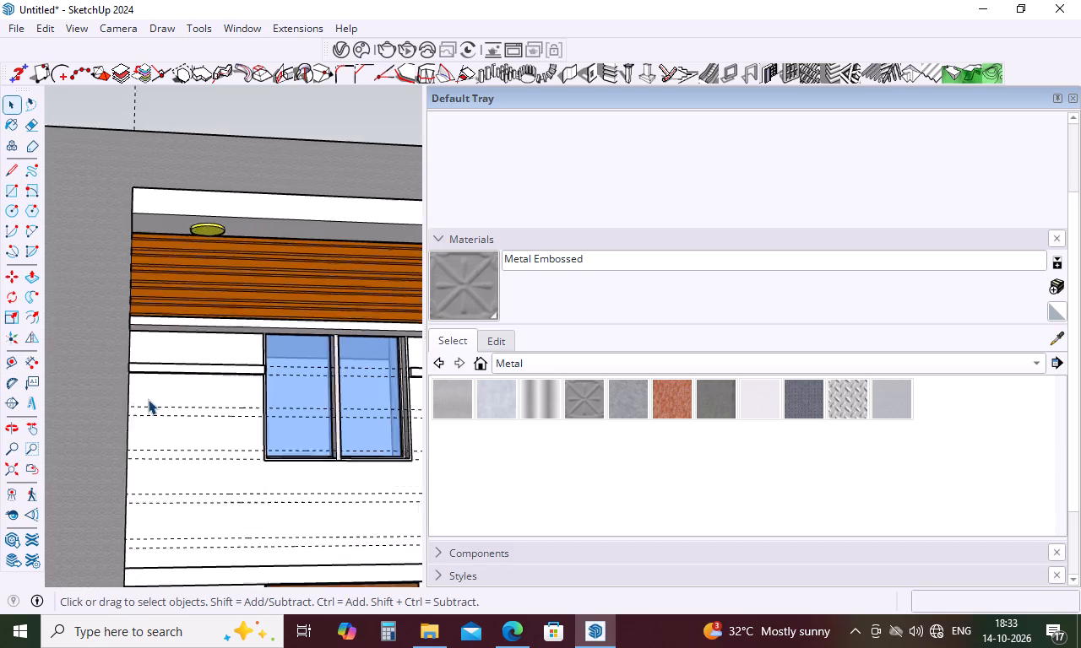
pyautogui.scroll(2, 148, 399)
pyautogui.moveTo(146, 378); pyautogui.dragTo(90, 478, button='middle')
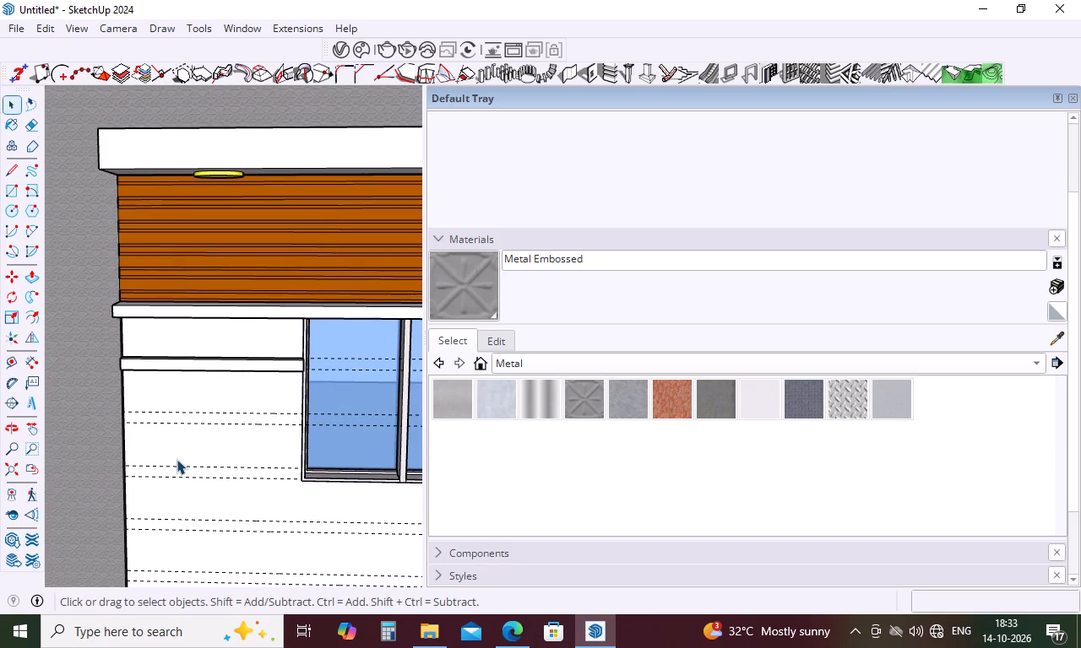
pyautogui.press('r')
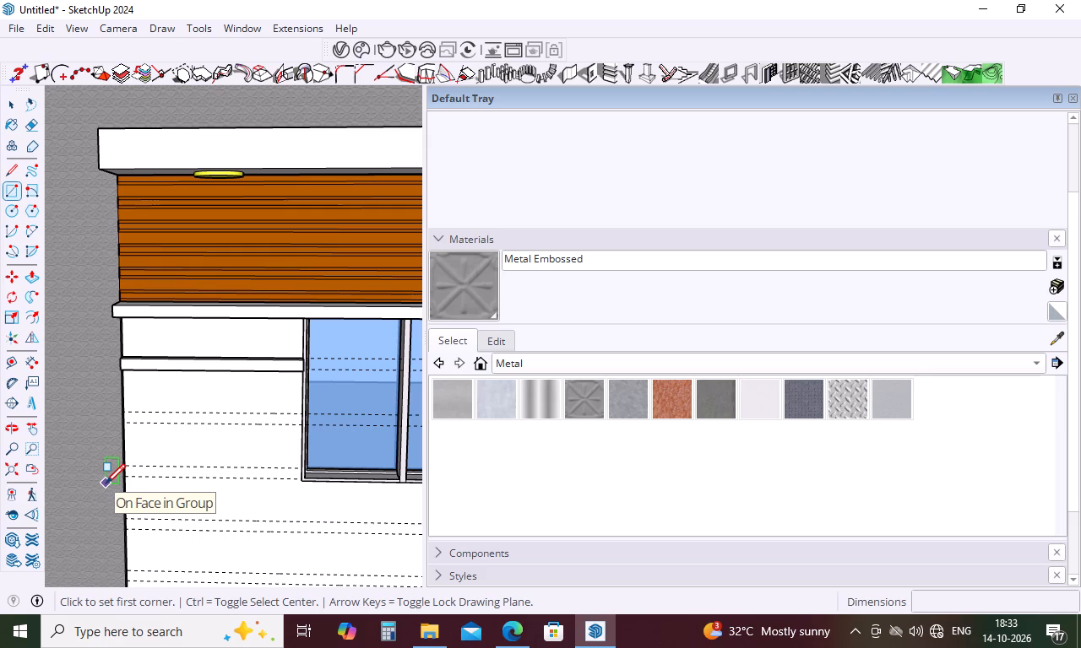
pyautogui.scroll(6, 111, 462)
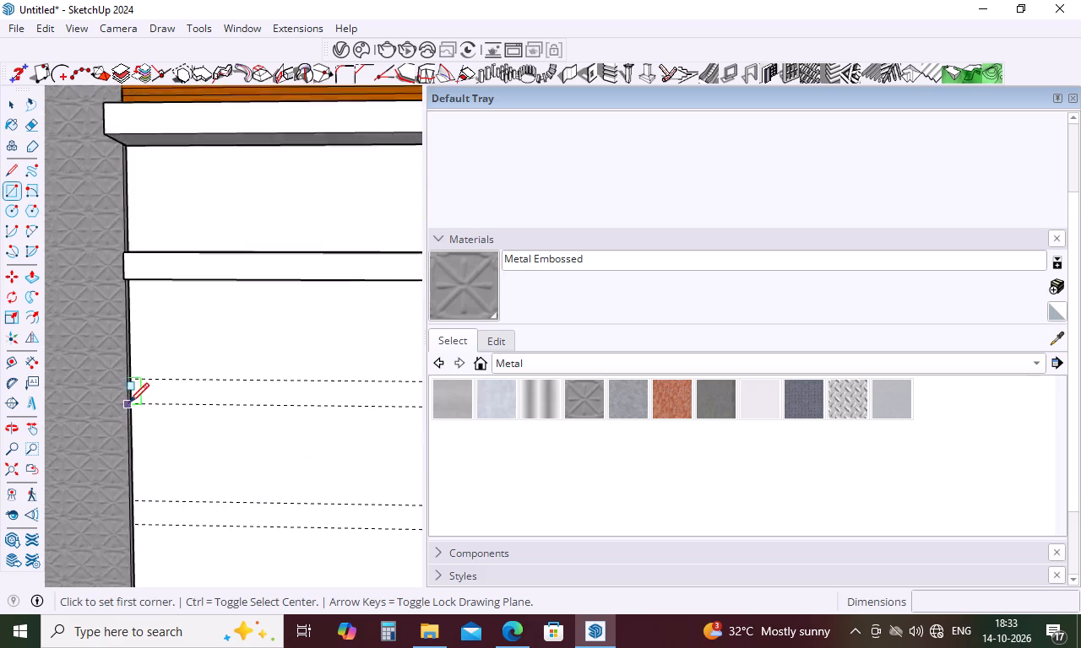
pyautogui.scroll(15, 129, 402)
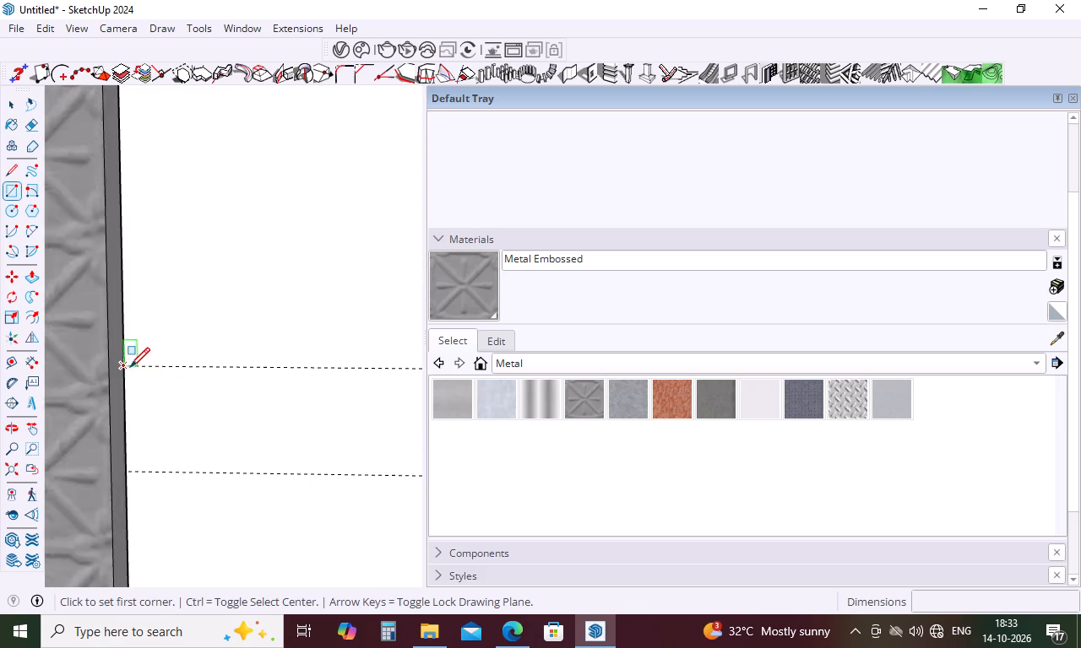
pyautogui.scroll(4, 130, 367)
pyautogui.click(130, 367)
pyautogui.scroll(-10, 68, 386)
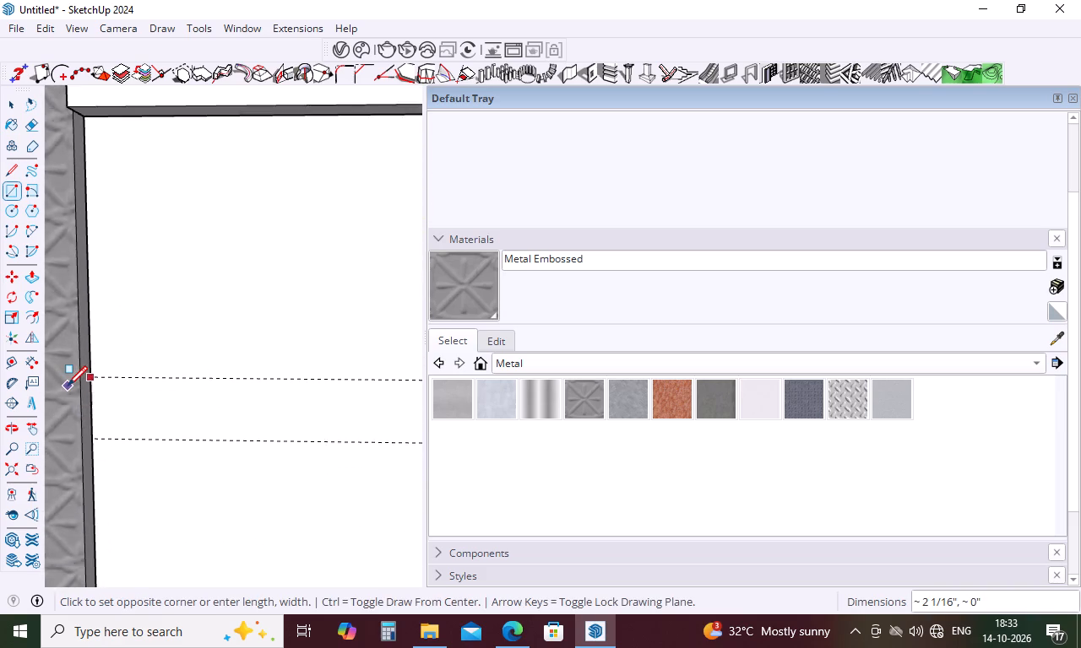
pyautogui.scroll(-20, 68, 386)
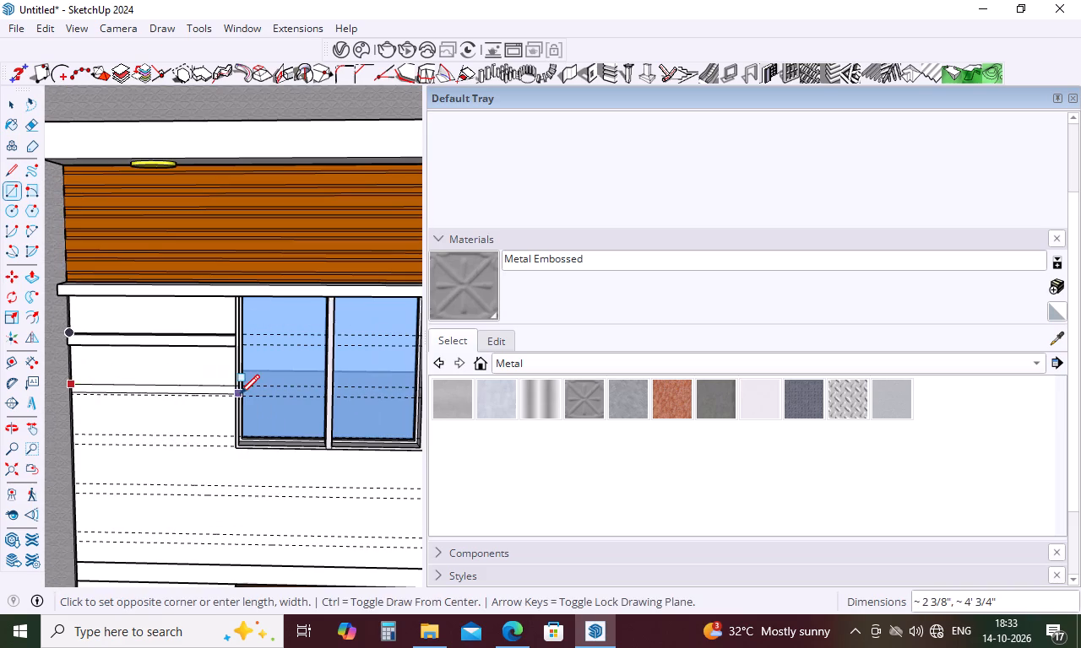
pyautogui.scroll(9, 240, 394)
pyautogui.click(230, 397)
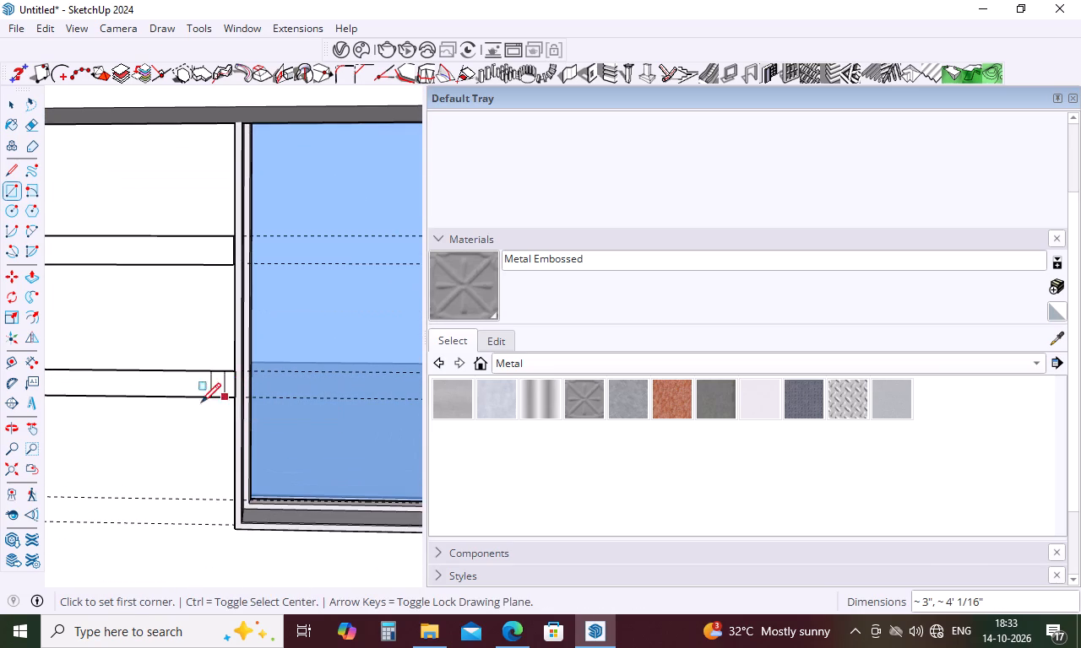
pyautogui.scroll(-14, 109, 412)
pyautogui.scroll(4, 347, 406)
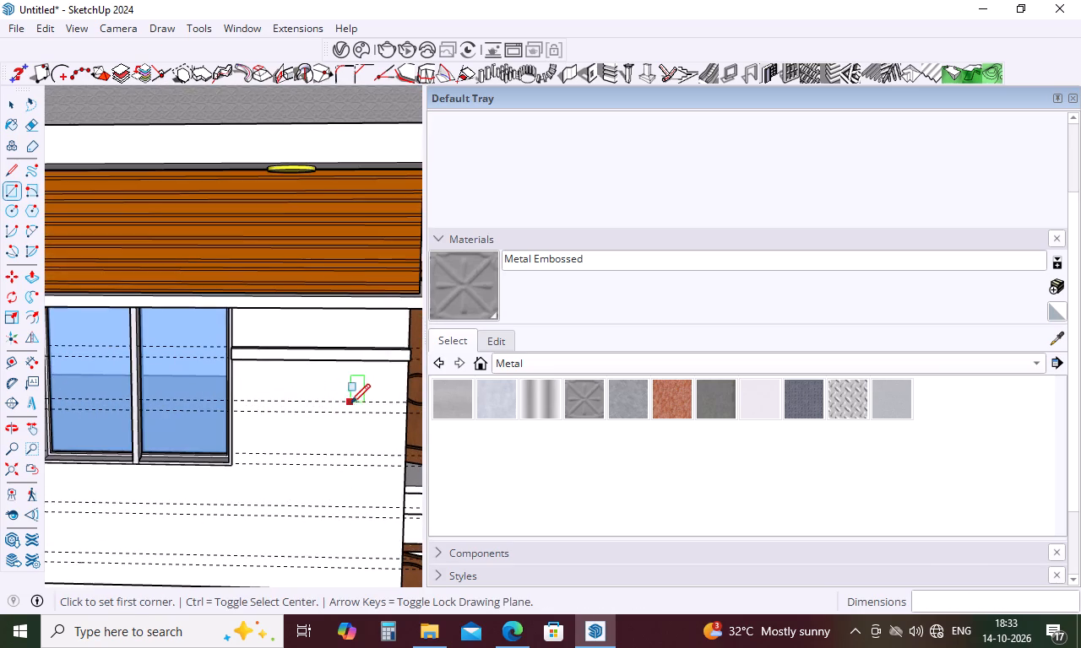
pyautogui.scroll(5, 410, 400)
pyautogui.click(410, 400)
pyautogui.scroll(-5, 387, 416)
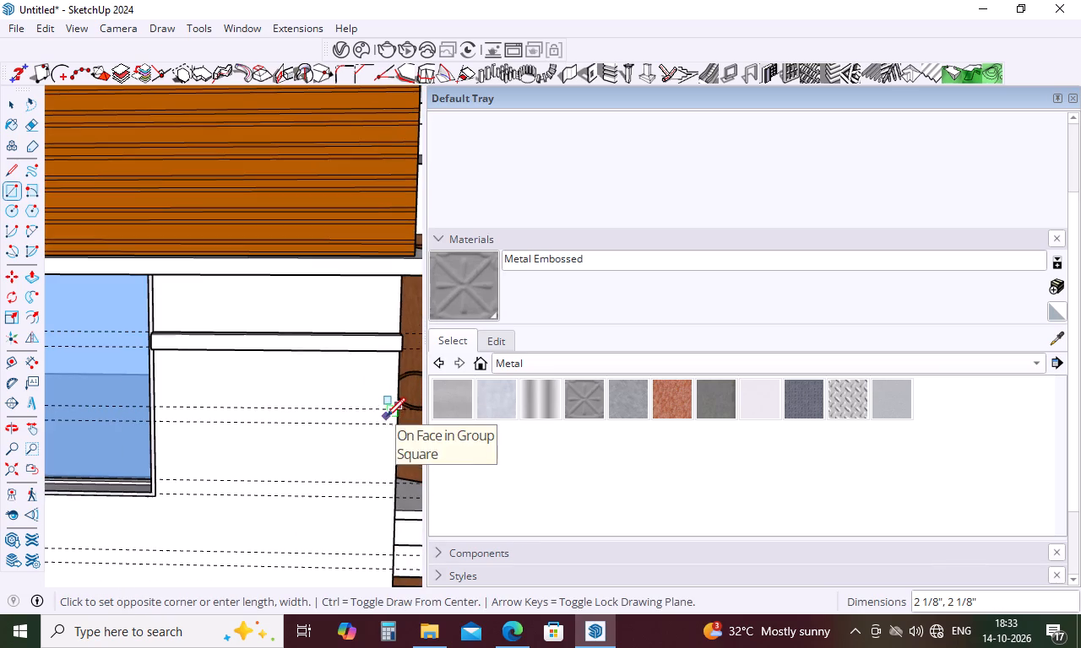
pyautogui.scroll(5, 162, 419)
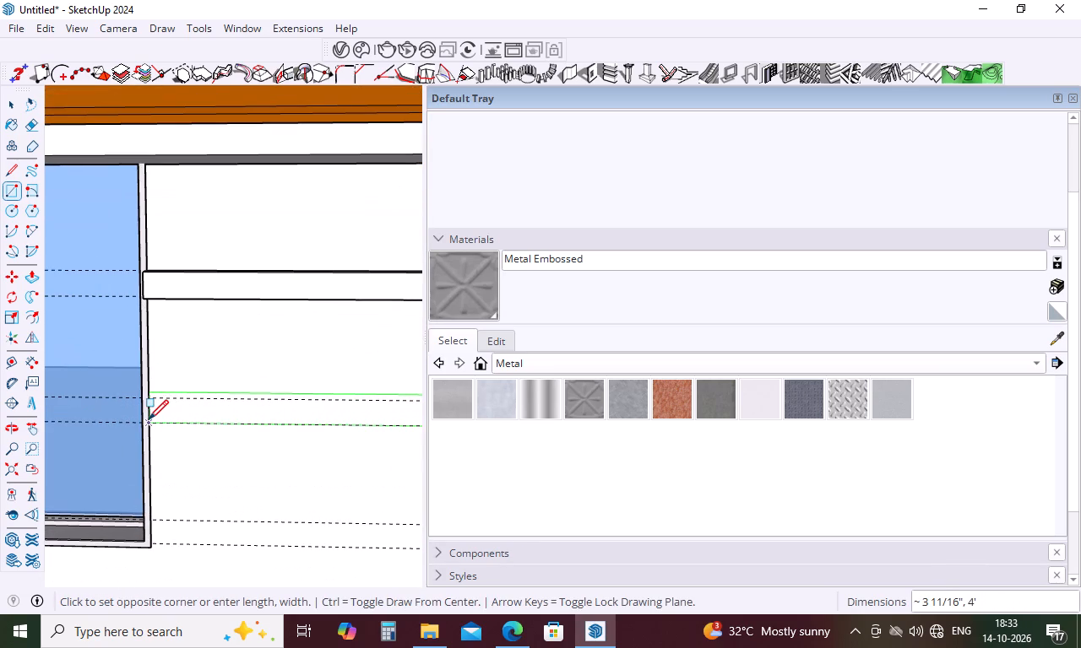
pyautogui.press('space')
# Draw a 3" by 4' rectangle between the same guide pair, from the upper window's right edge to the wall's outer corner.
pyautogui.press('r')
pyautogui.scroll(4, 169, 383)
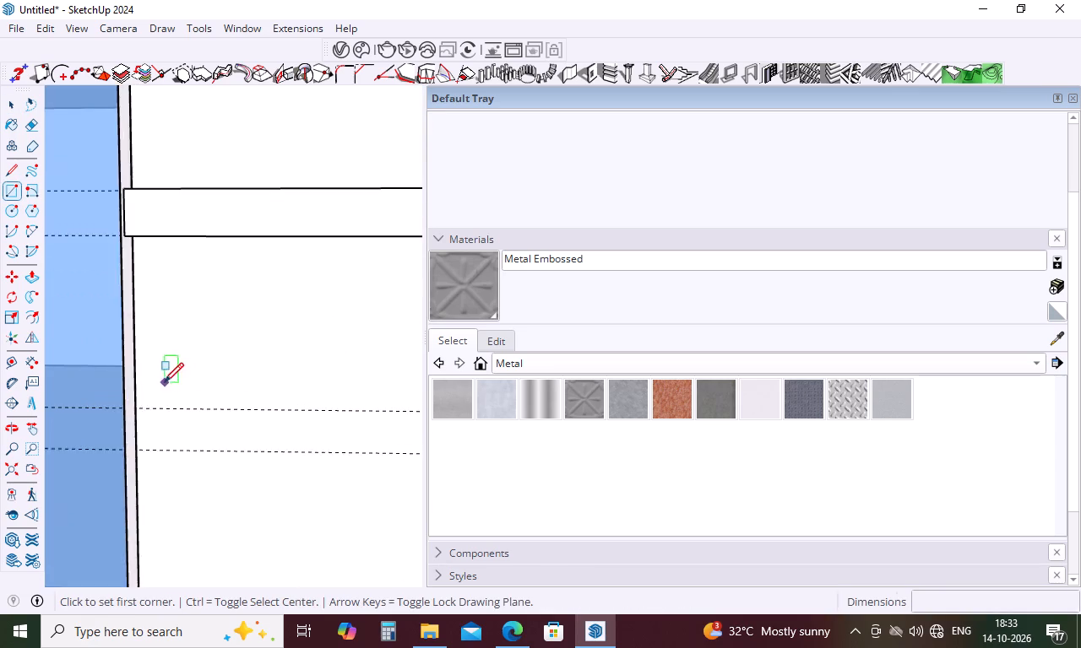
pyautogui.scroll(10, 164, 382)
pyautogui.moveTo(127, 411); pyautogui.dragTo(34, 404, button='middle')
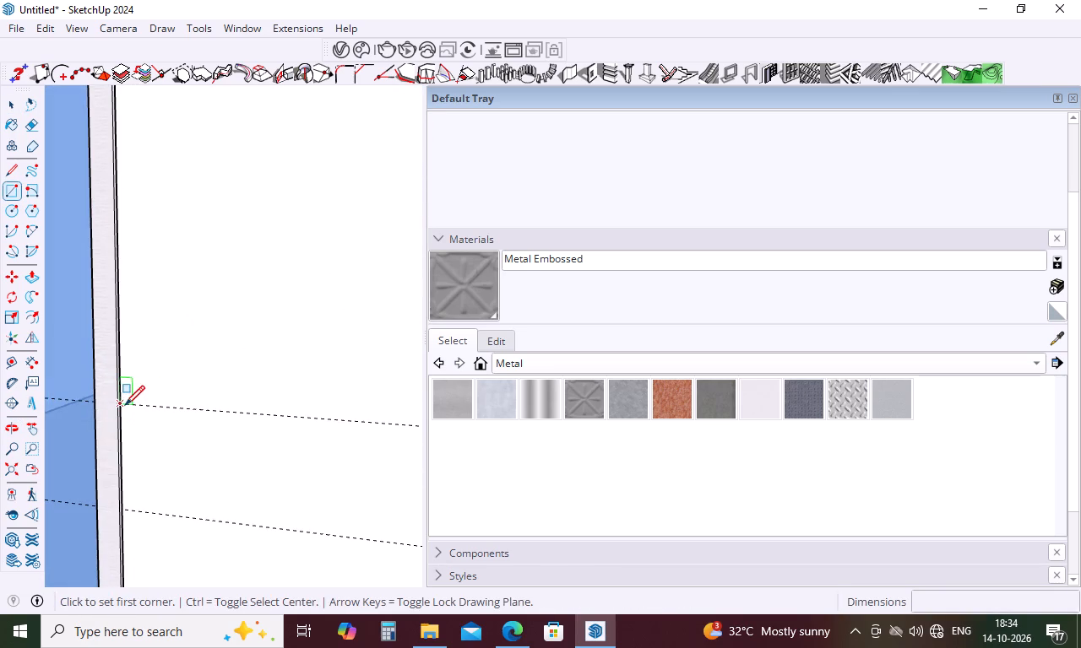
pyautogui.click(123, 402)
pyautogui.scroll(-10, 83, 421)
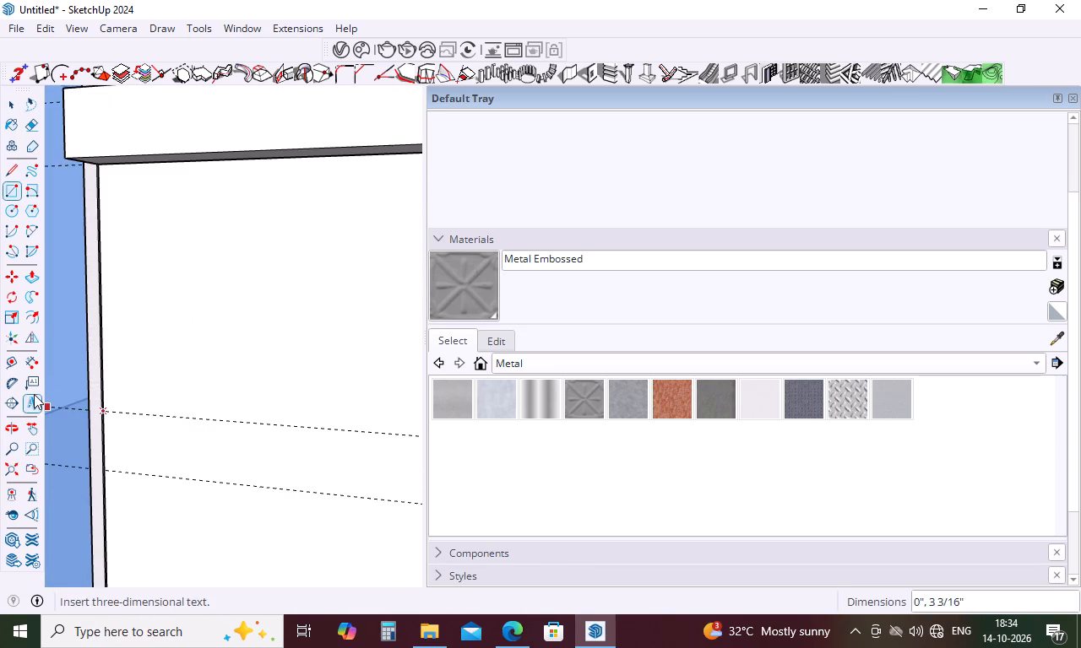
pyautogui.scroll(-20, 135, 406)
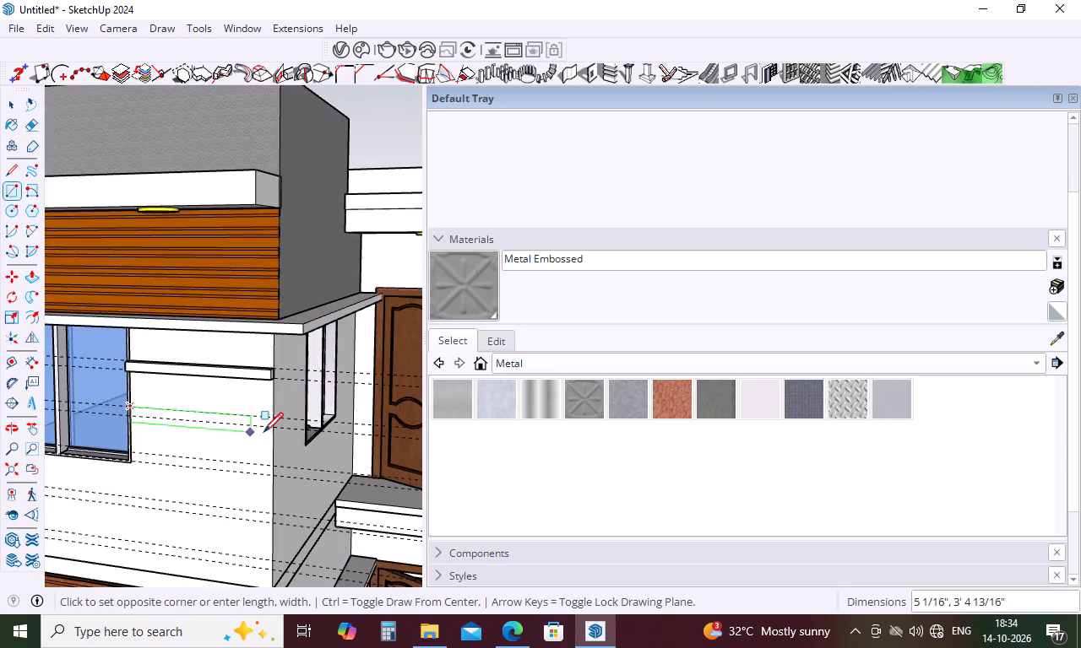
pyautogui.scroll(12, 280, 434)
pyautogui.click(267, 419)
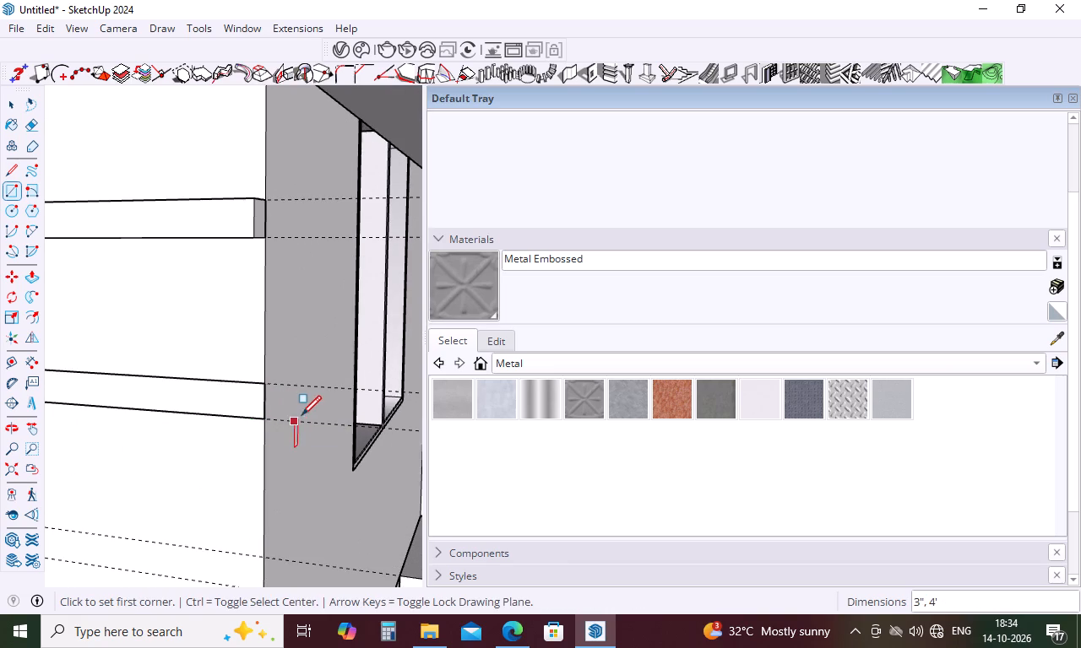
# Draw a 3" by 4' rectangle between the guide pair near the upper window's sill, from the grey frame to the window's left edge.
pyautogui.scroll(-20, 302, 415)
pyautogui.scroll(1, 141, 427)
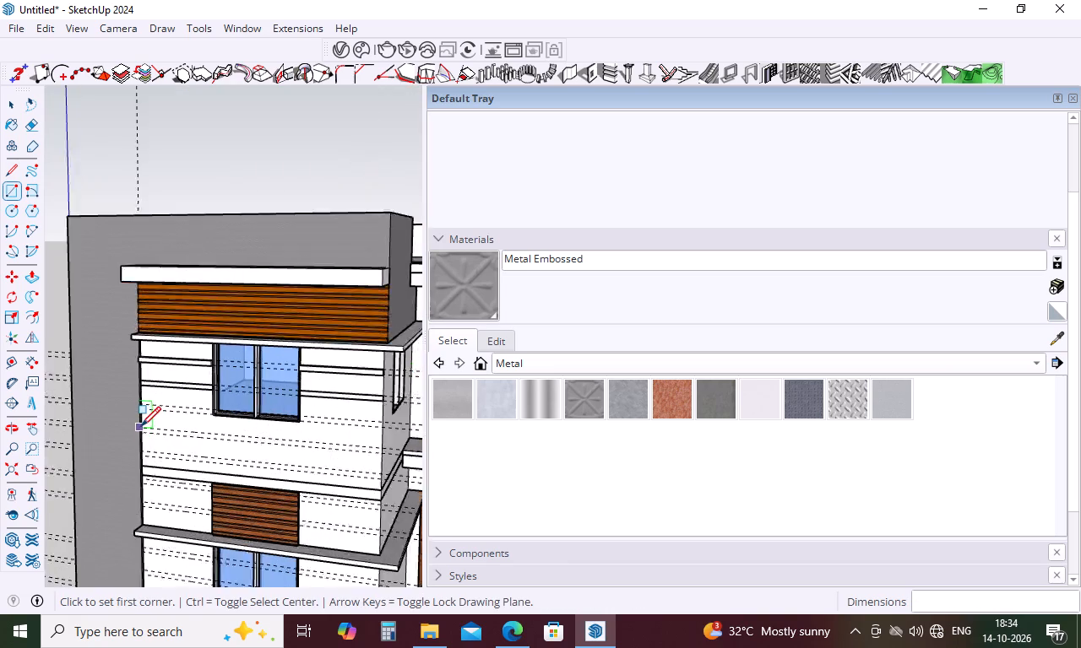
pyautogui.scroll(19, 141, 426)
pyautogui.click(128, 403)
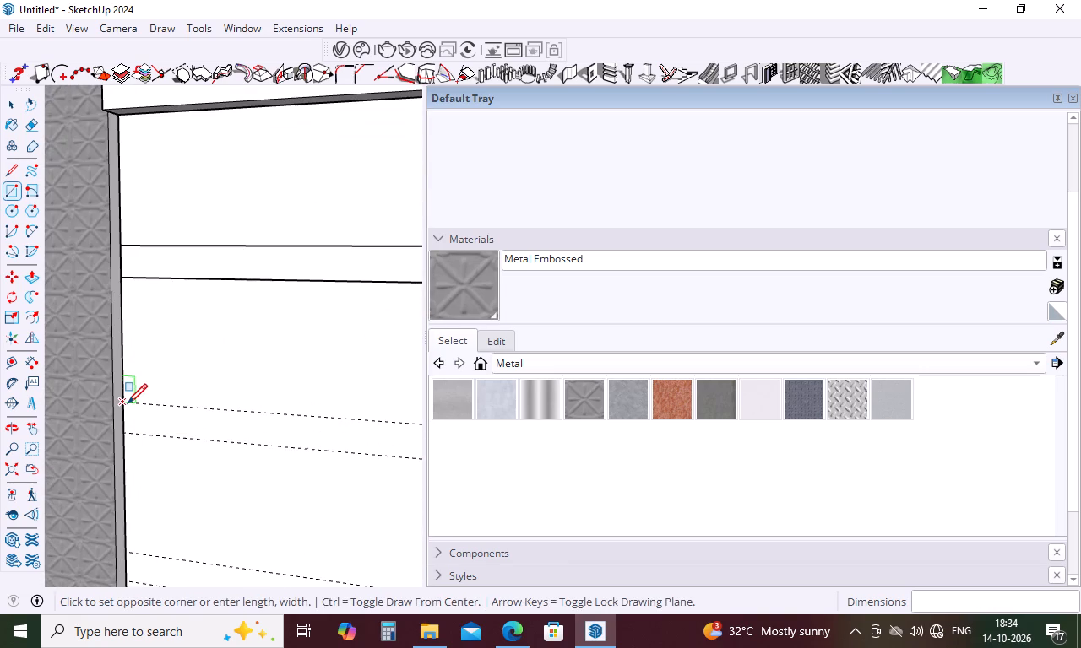
pyautogui.scroll(-16, 128, 403)
pyautogui.scroll(5, 252, 425)
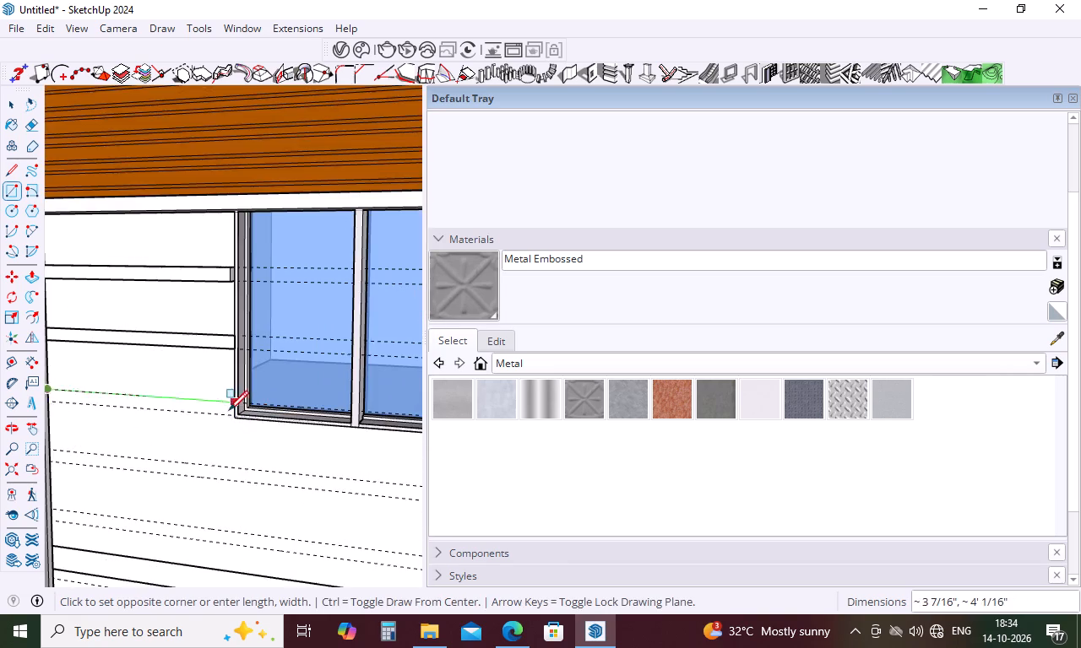
pyautogui.scroll(9, 228, 409)
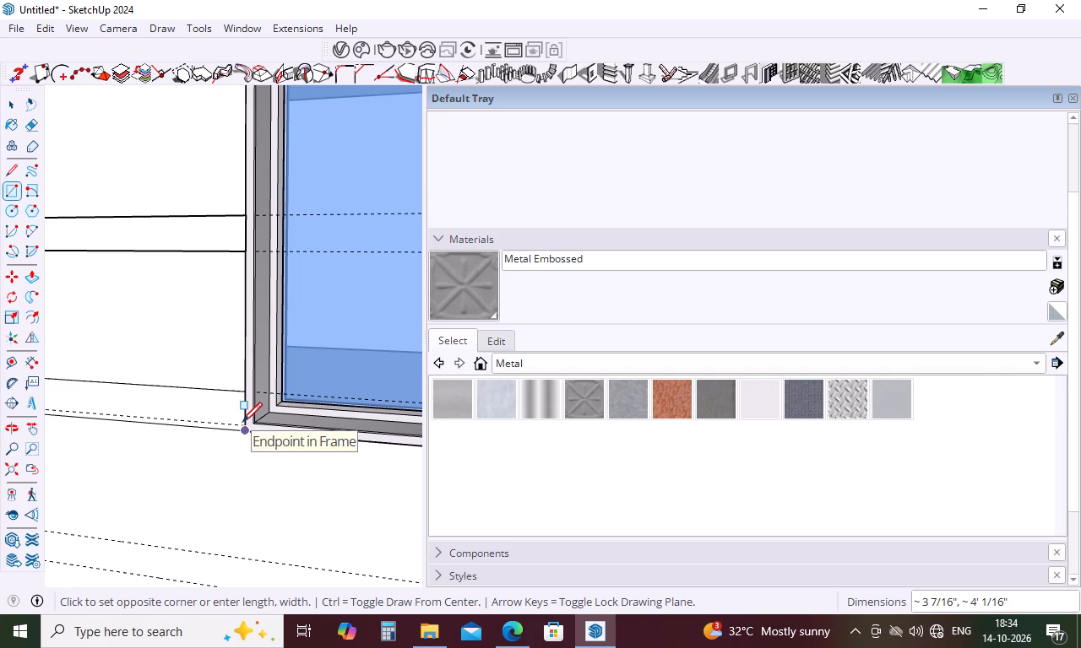
pyautogui.moveTo(242, 422); pyautogui.dragTo(532, 431, button='middle')
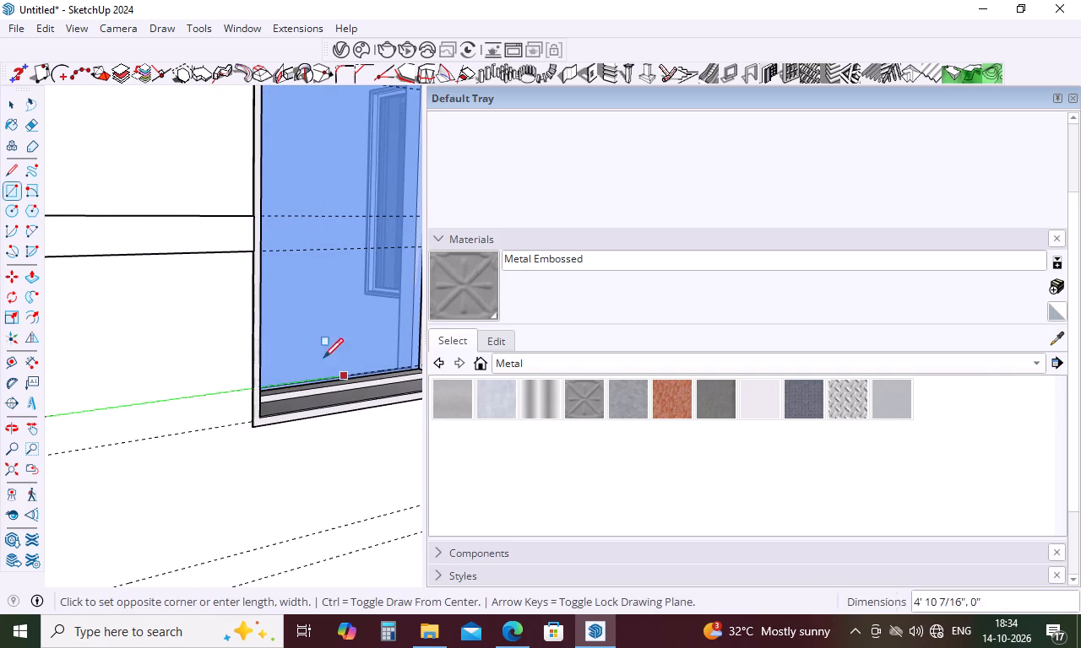
pyautogui.moveTo(277, 323); pyautogui.dragTo(551, 224, button='middle')
pyautogui.scroll(5, 333, 248)
pyautogui.scroll(-4, 276, 255)
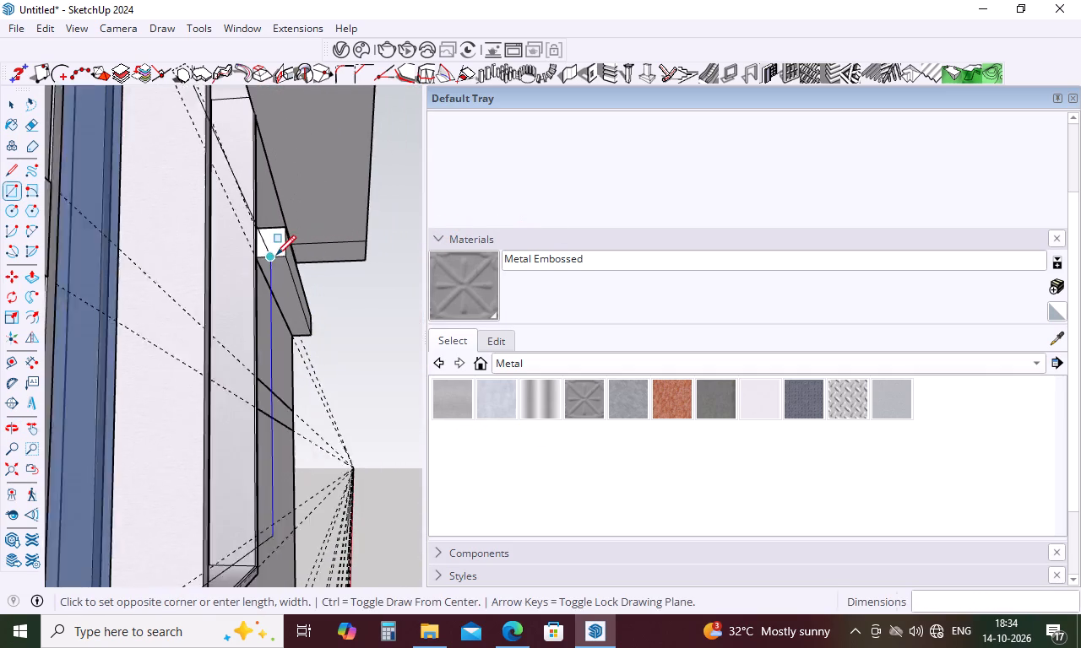
pyautogui.scroll(-1, 276, 255)
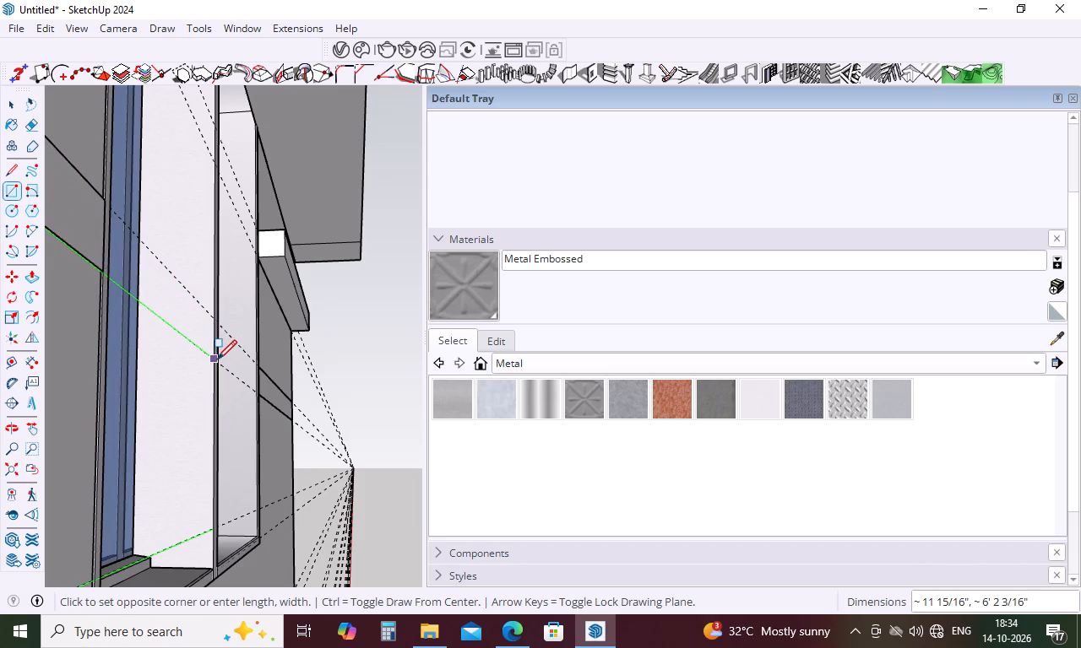
pyautogui.scroll(4, 217, 359)
pyautogui.moveTo(217, 359); pyautogui.dragTo(160, 429, button='middle')
pyautogui.scroll(-5, 160, 401)
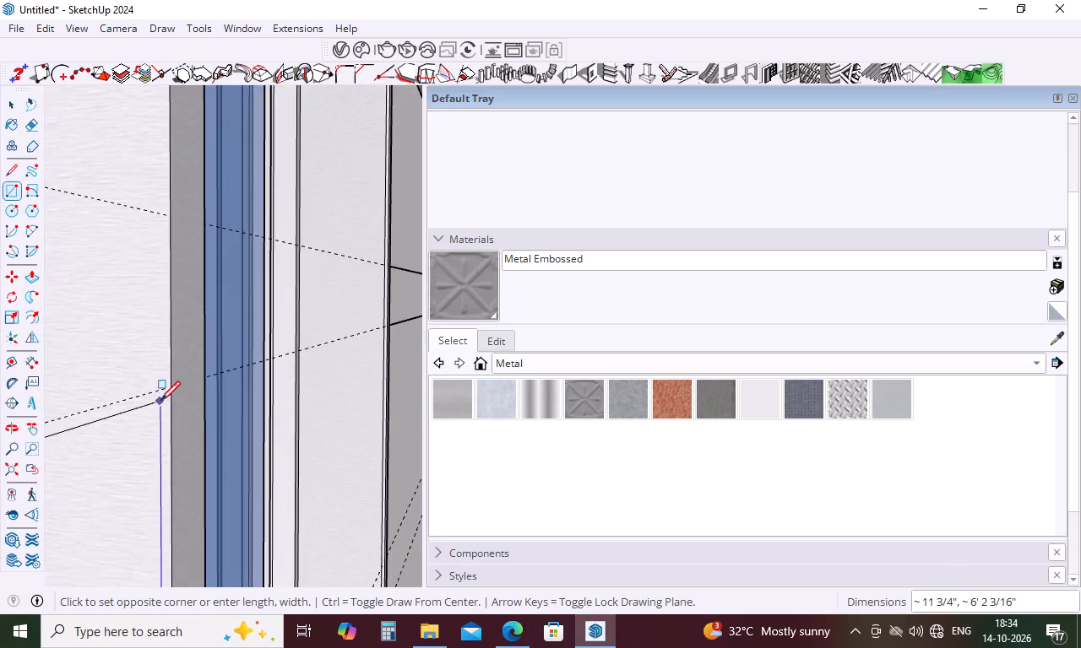
pyautogui.scroll(-20, 160, 401)
pyautogui.scroll(-5, 171, 391)
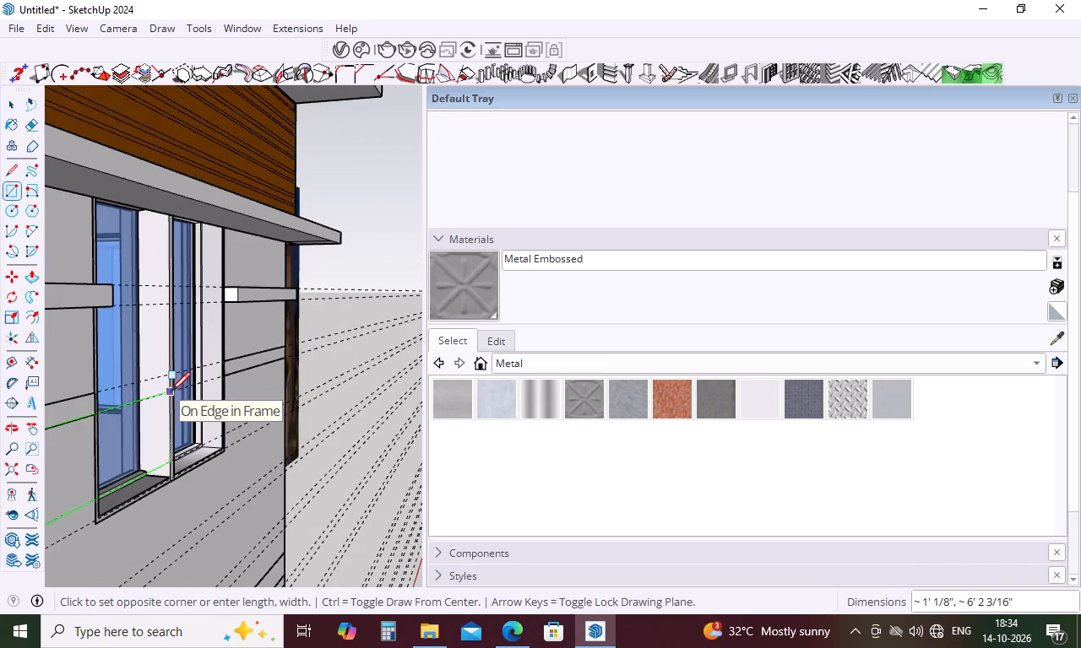
pyautogui.scroll(-10, 171, 391)
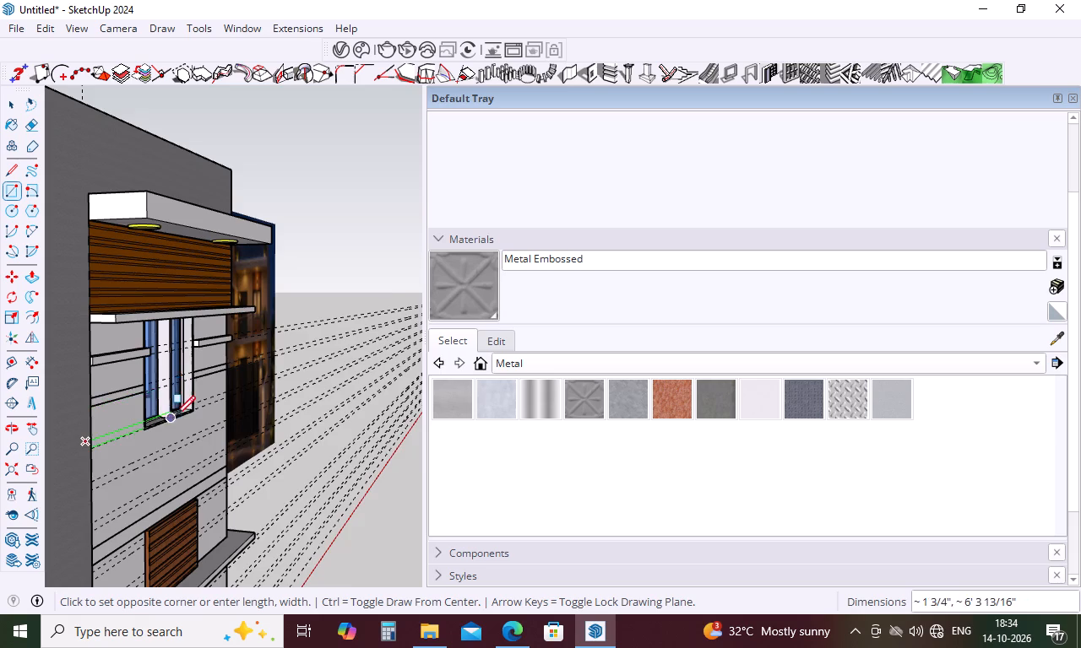
pyautogui.scroll(20, 174, 422)
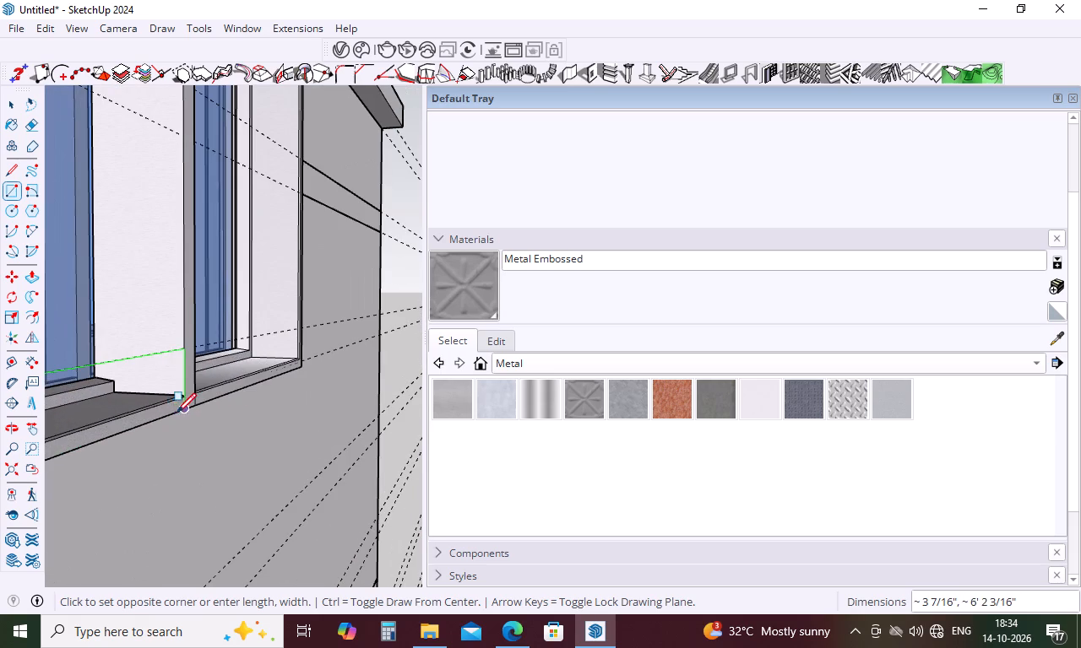
pyautogui.scroll(15, 177, 411)
pyautogui.scroll(-7, 197, 402)
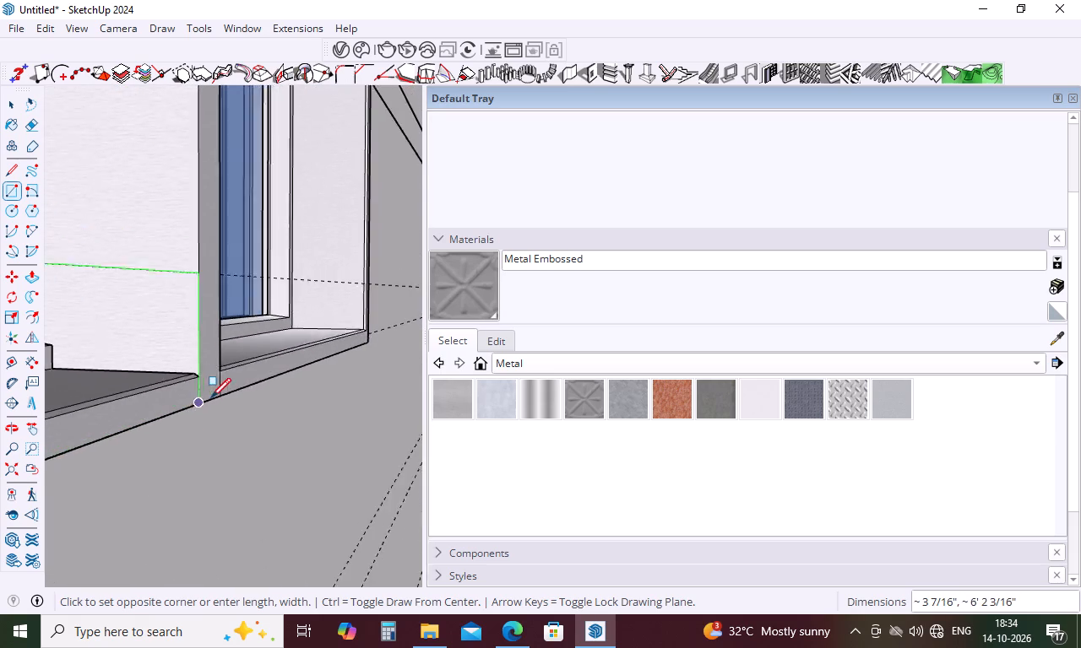
pyautogui.scroll(-19, 211, 397)
pyautogui.scroll(8, 193, 399)
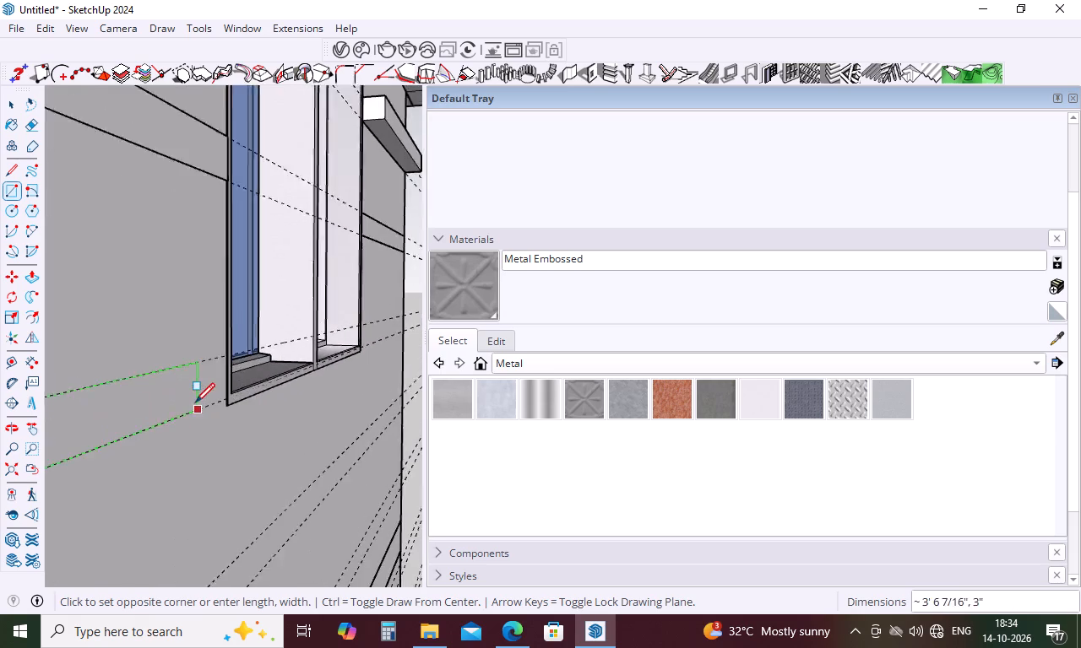
pyautogui.scroll(11, 195, 402)
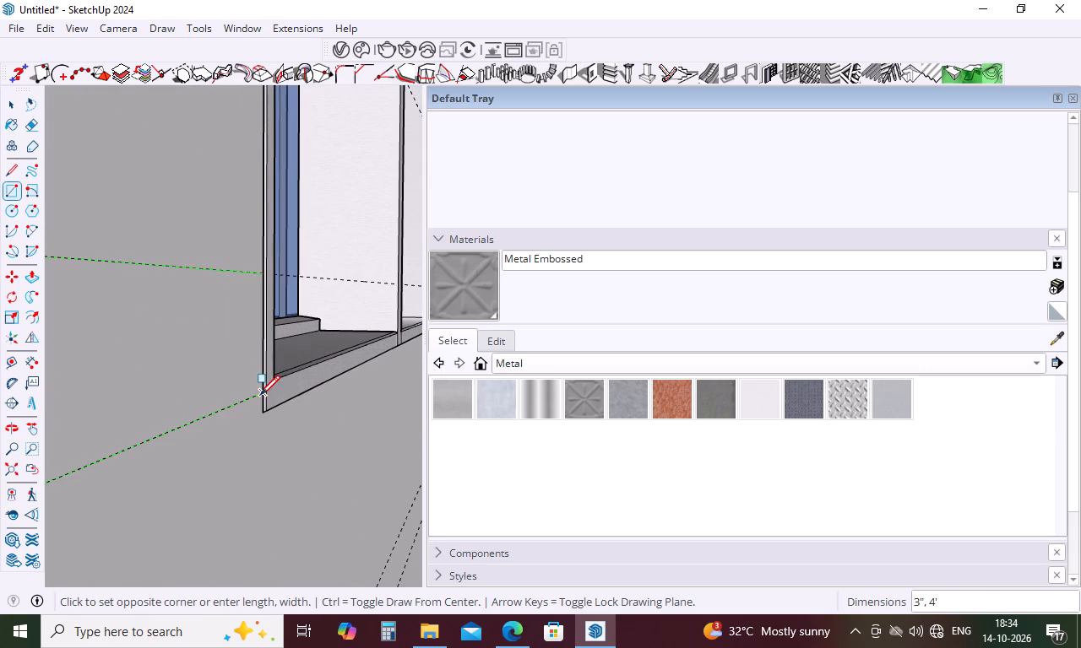
pyautogui.click(260, 395)
# Draw a 3" high rectangle between the same sill-level guide pair, from the upper window's right edge to the wall's outer corner.
pyautogui.scroll(-20, 244, 399)
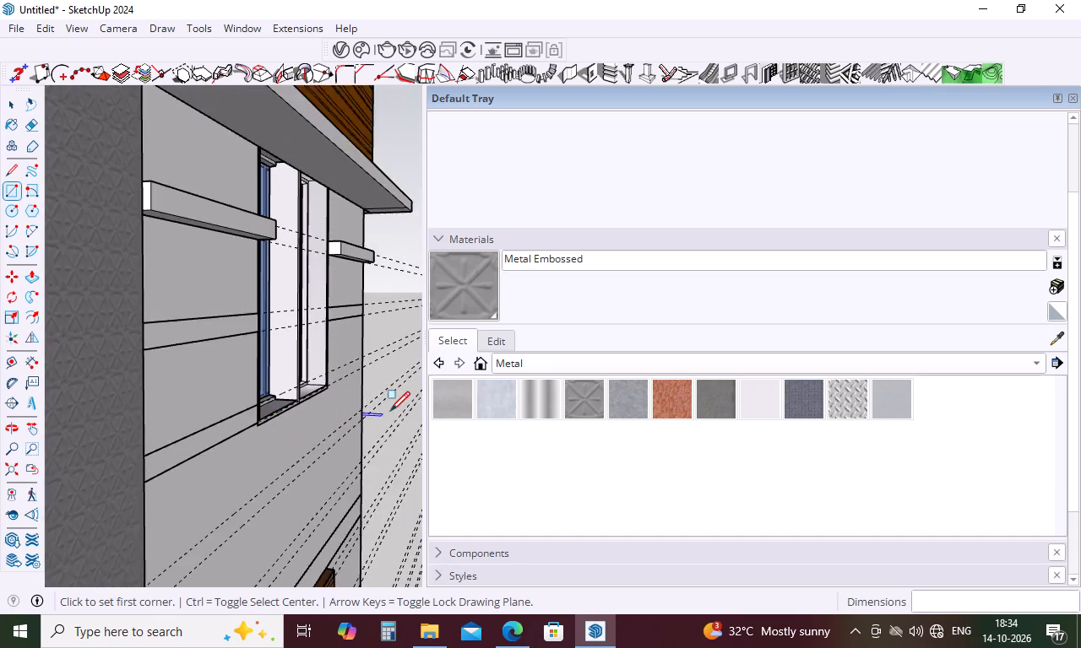
pyautogui.scroll(-5, 390, 411)
pyautogui.scroll(13, 345, 401)
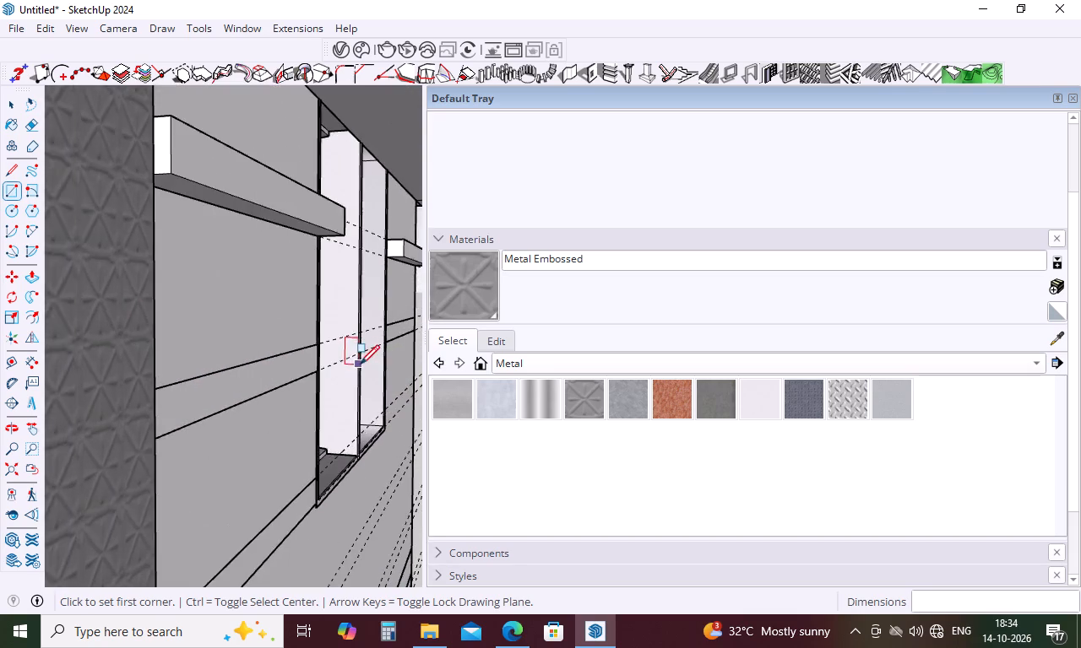
pyautogui.moveTo(357, 362); pyautogui.dragTo(105, 412, button='middle')
pyautogui.scroll(-5, 135, 380)
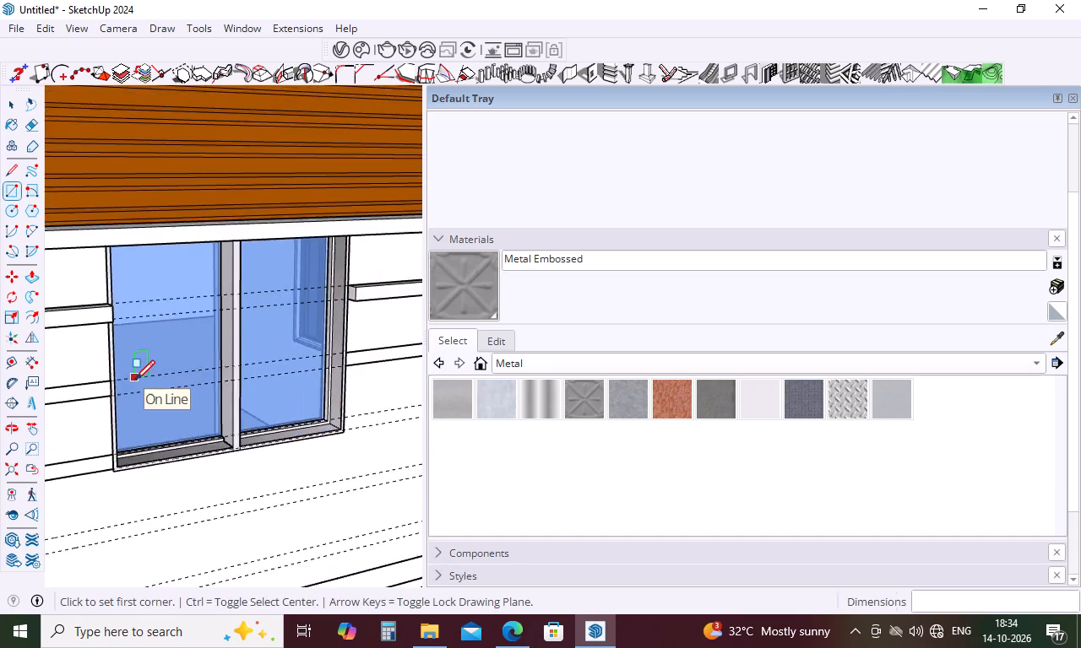
pyautogui.scroll(-5, 135, 380)
pyautogui.scroll(-5, 247, 380)
pyautogui.scroll(8, 339, 398)
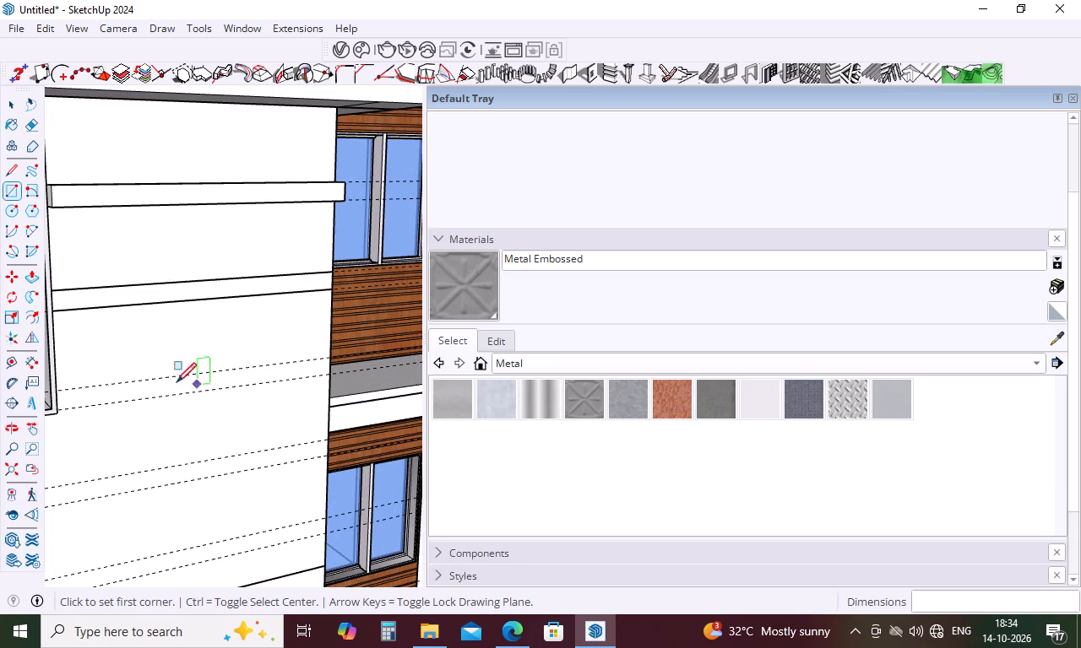
pyautogui.scroll(-10, 263, 348)
pyautogui.moveTo(380, 346); pyautogui.dragTo(151, 407, button='middle')
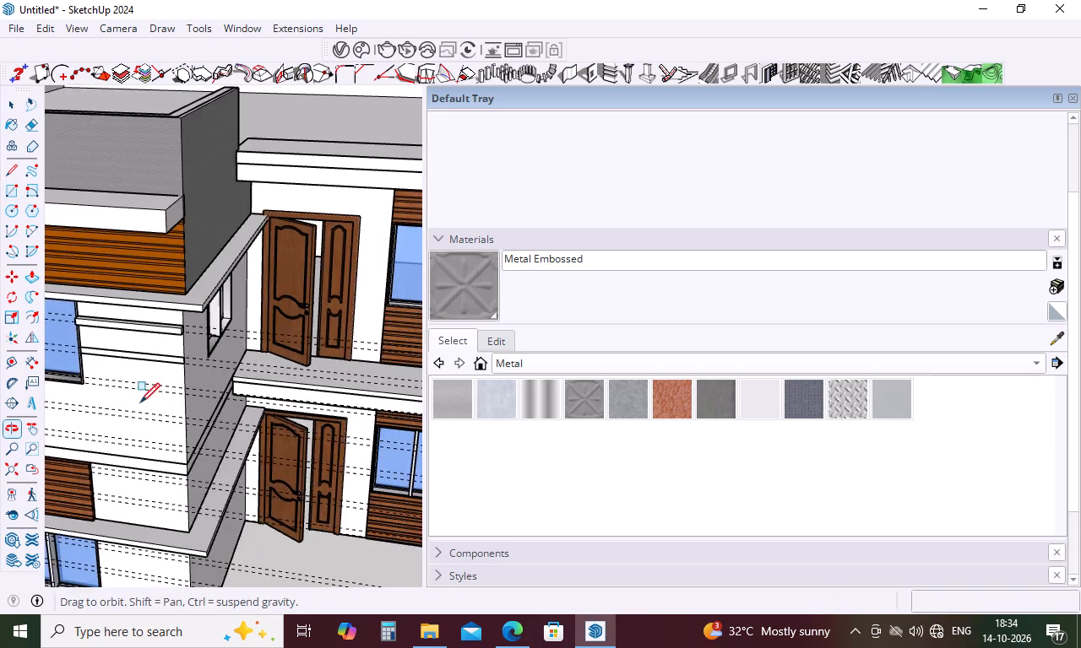
pyautogui.scroll(20, 90, 371)
pyautogui.scroll(3, 90, 371)
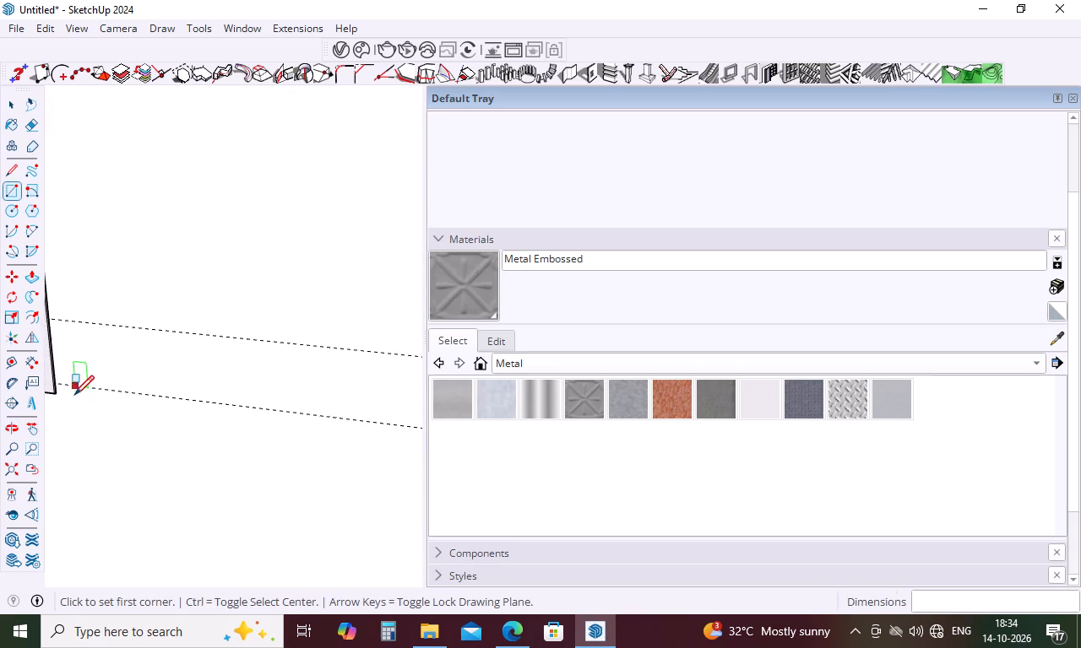
pyautogui.scroll(5, 74, 395)
pyautogui.scroll(-5, 226, 369)
pyautogui.scroll(-5, 316, 381)
pyautogui.moveTo(202, 396); pyautogui.dragTo(97, 411, button='middle')
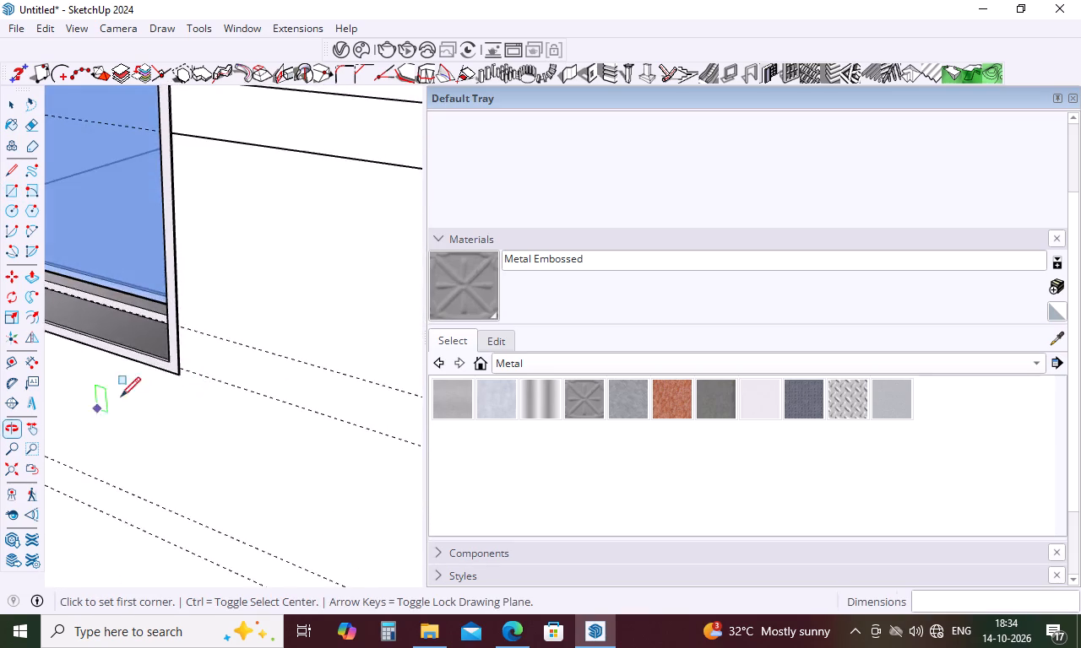
pyautogui.scroll(10, 212, 375)
pyautogui.scroll(10, 131, 364)
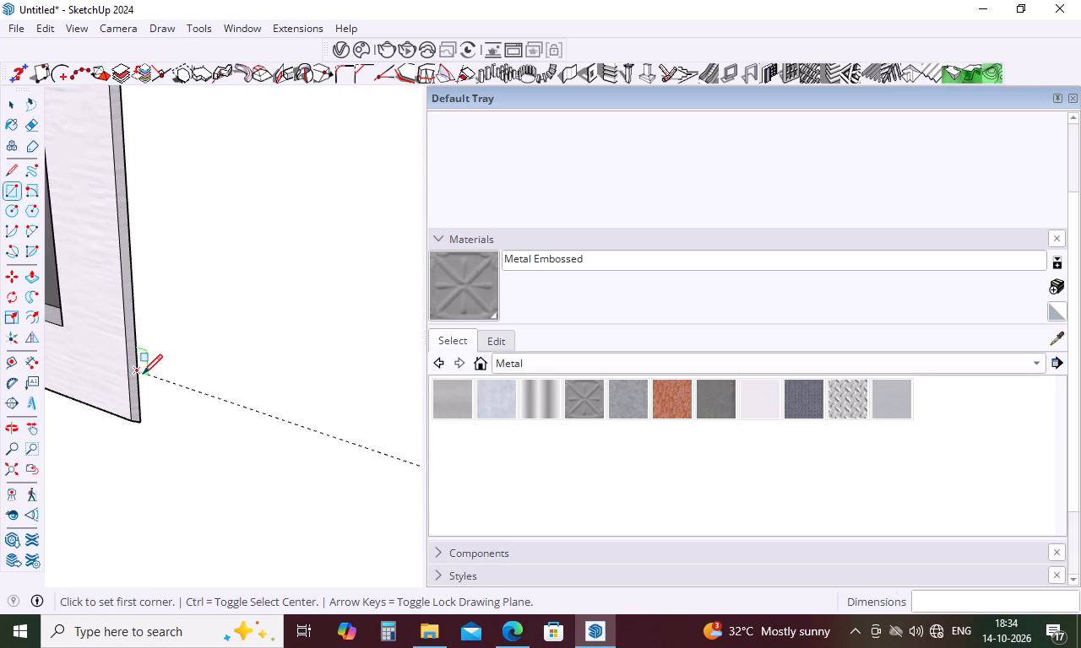
pyautogui.click(143, 374)
pyautogui.scroll(-11, 143, 374)
pyautogui.scroll(-11, 143, 374)
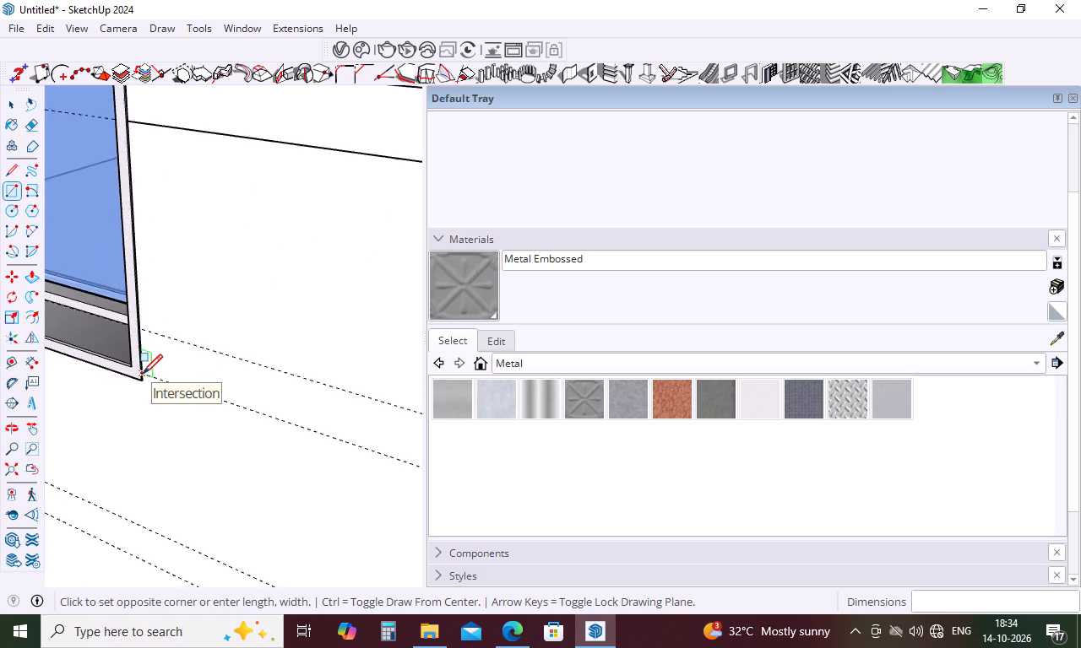
pyautogui.scroll(-15, 143, 374)
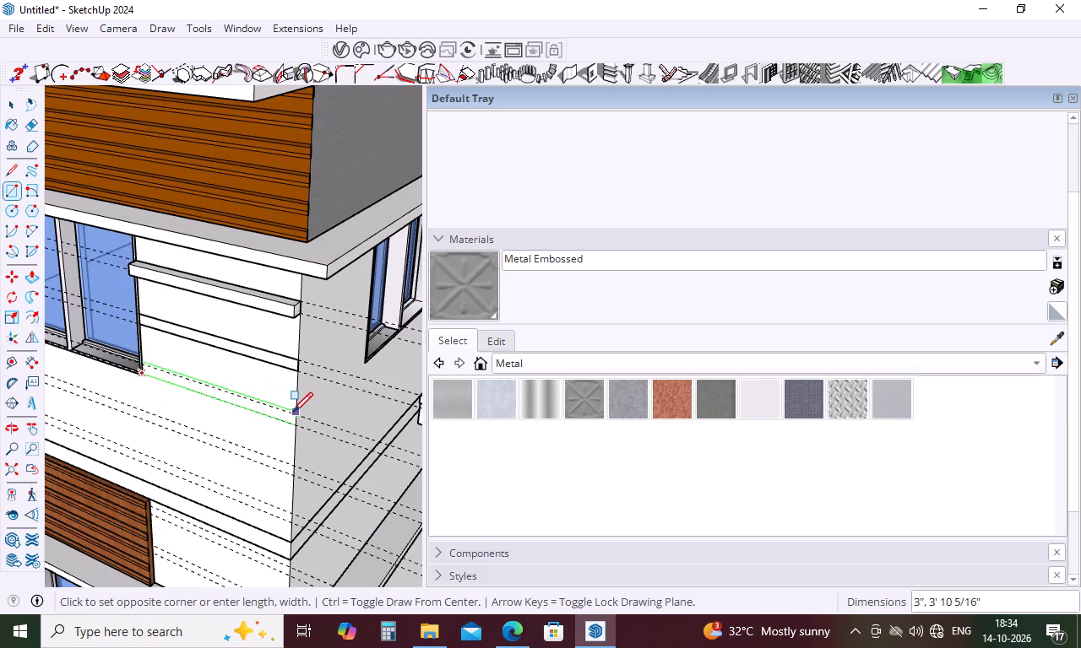
pyautogui.click(295, 417)
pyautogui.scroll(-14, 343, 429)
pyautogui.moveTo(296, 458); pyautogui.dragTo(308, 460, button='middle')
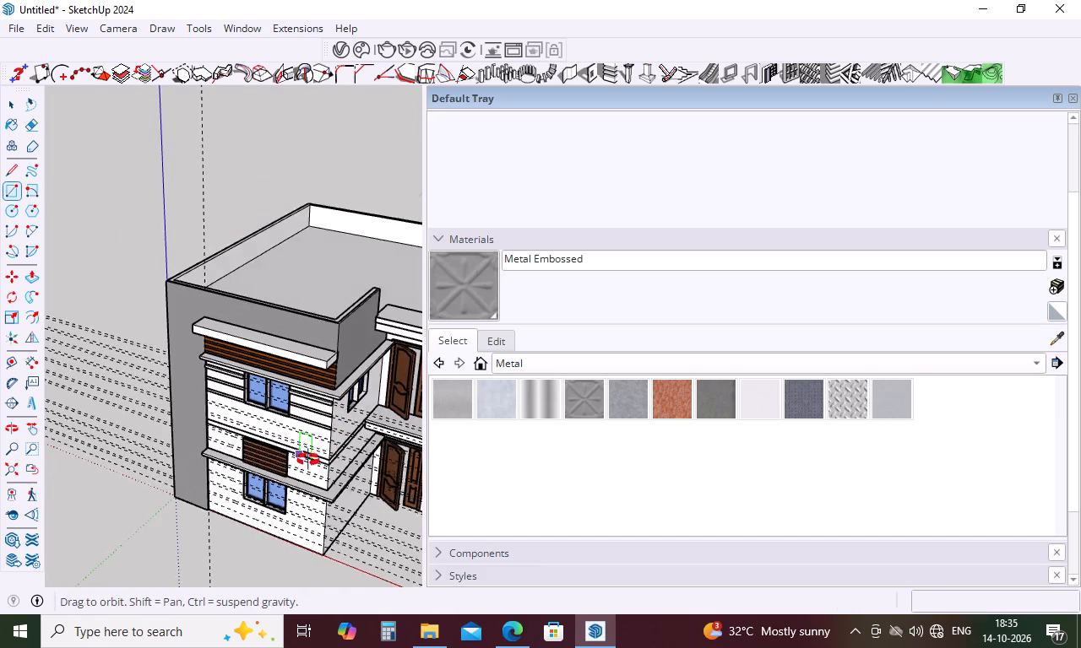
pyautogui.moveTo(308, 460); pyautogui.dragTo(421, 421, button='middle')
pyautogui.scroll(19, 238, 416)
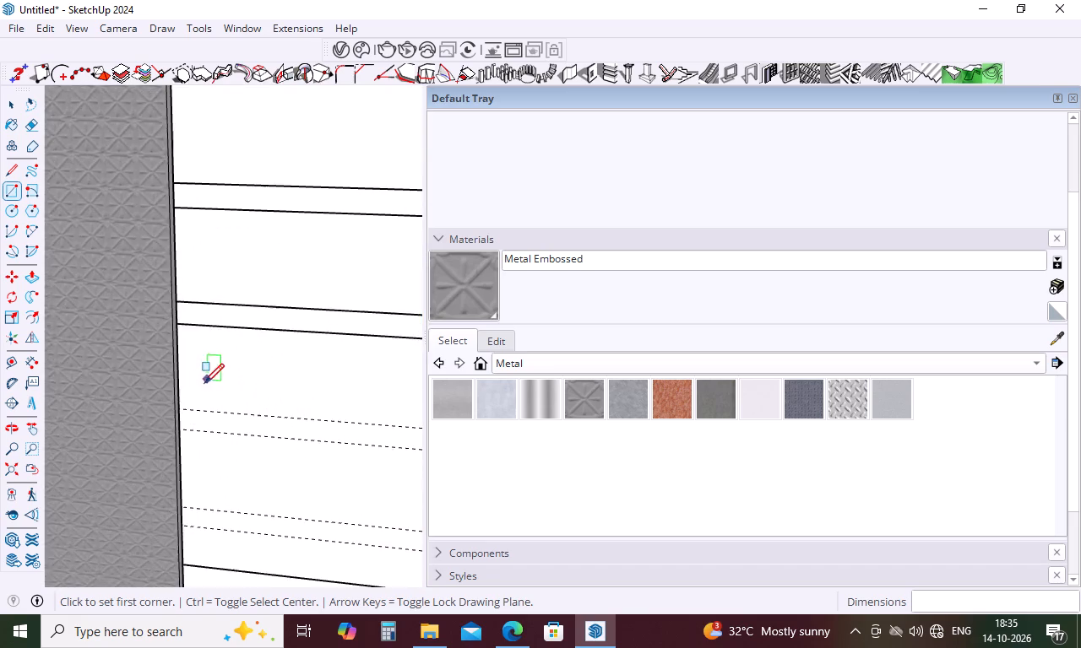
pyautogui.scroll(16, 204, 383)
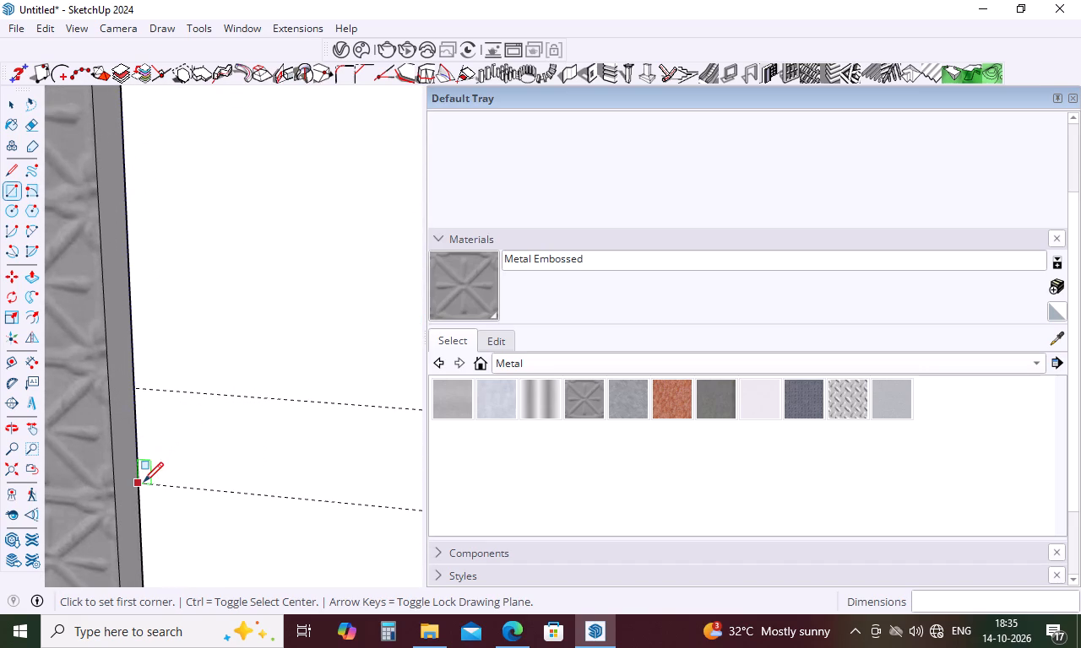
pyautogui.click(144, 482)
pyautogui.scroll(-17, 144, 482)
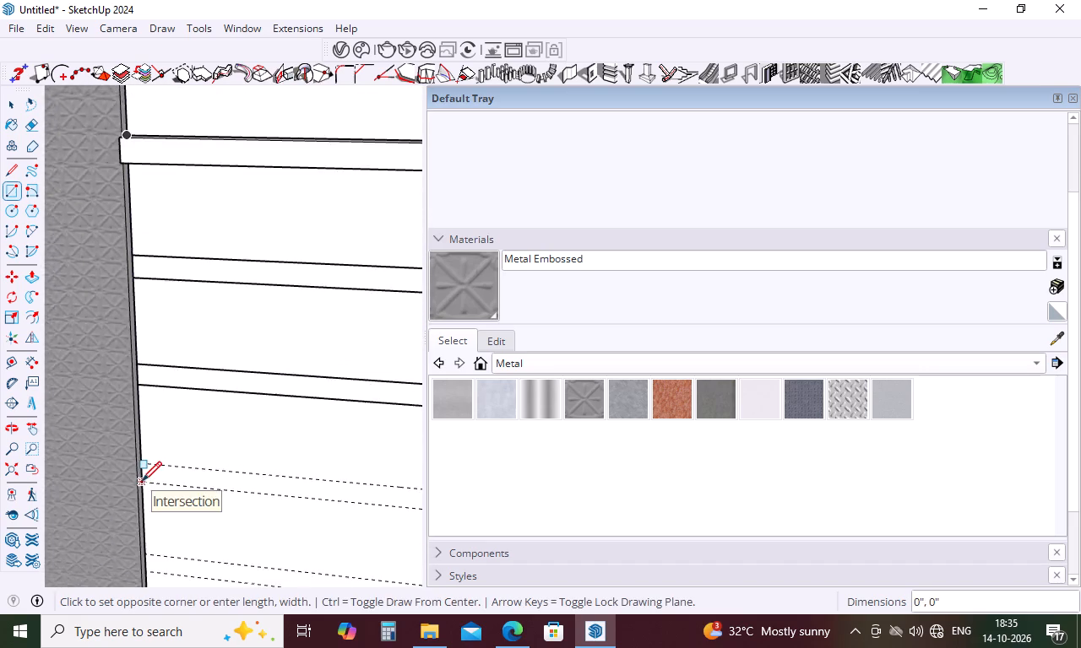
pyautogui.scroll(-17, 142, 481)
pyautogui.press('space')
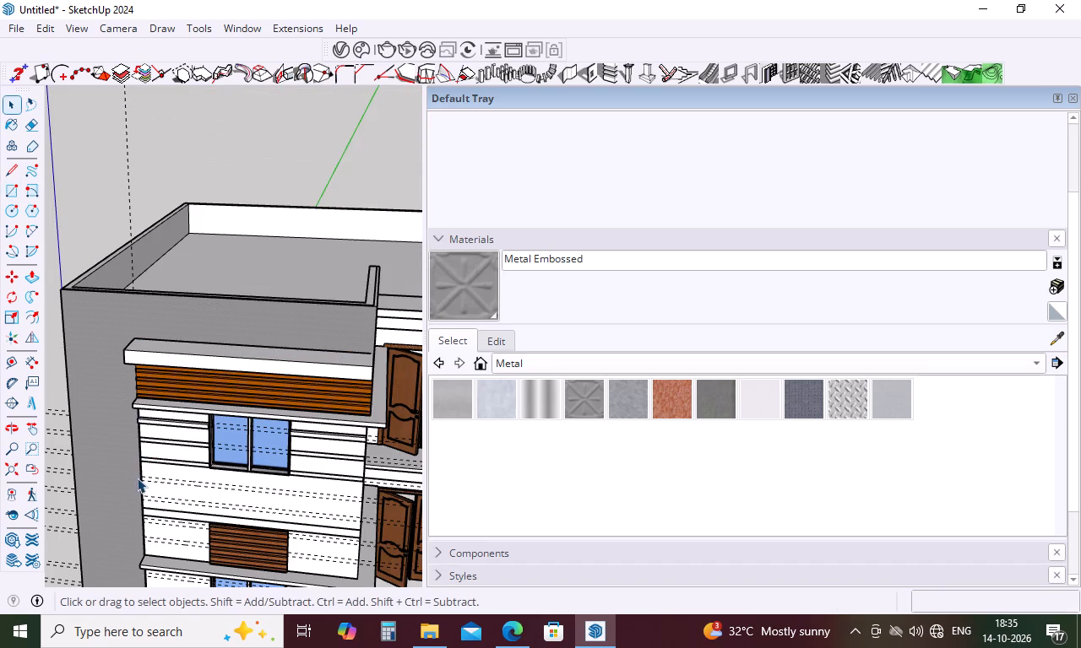
# Draw a 12' 6" by 3" rectangle between the first guide pair below the upper window, from the grey frame to the wall's outer corner.
pyautogui.scroll(20, 138, 483)
pyautogui.scroll(8, 138, 483)
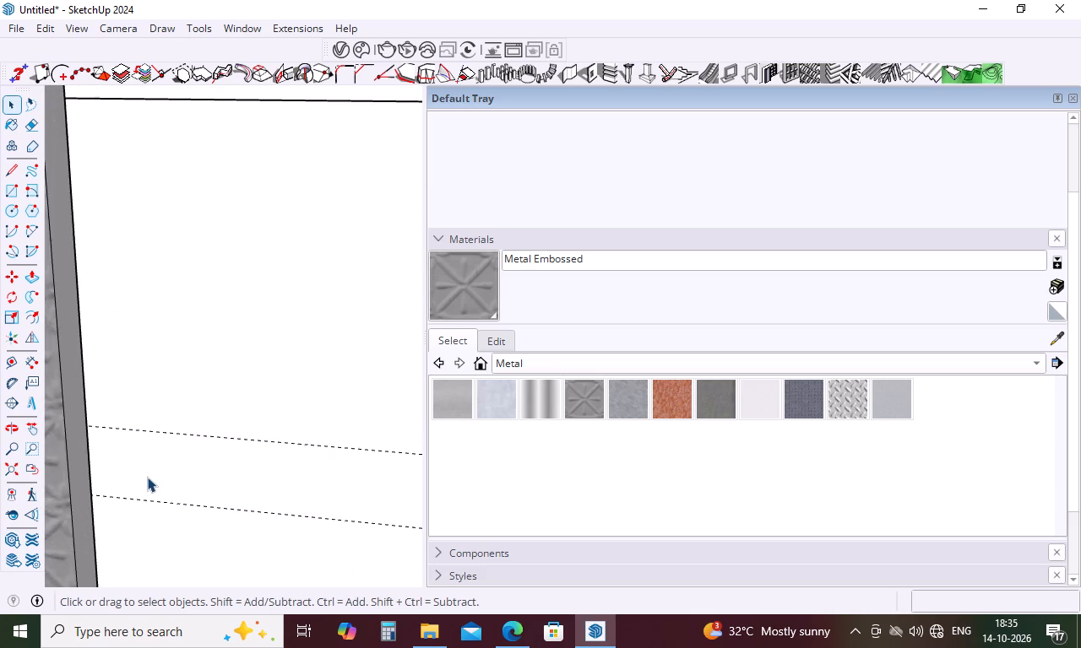
pyautogui.scroll(5, 147, 477)
pyautogui.press('r')
pyautogui.click(57, 505)
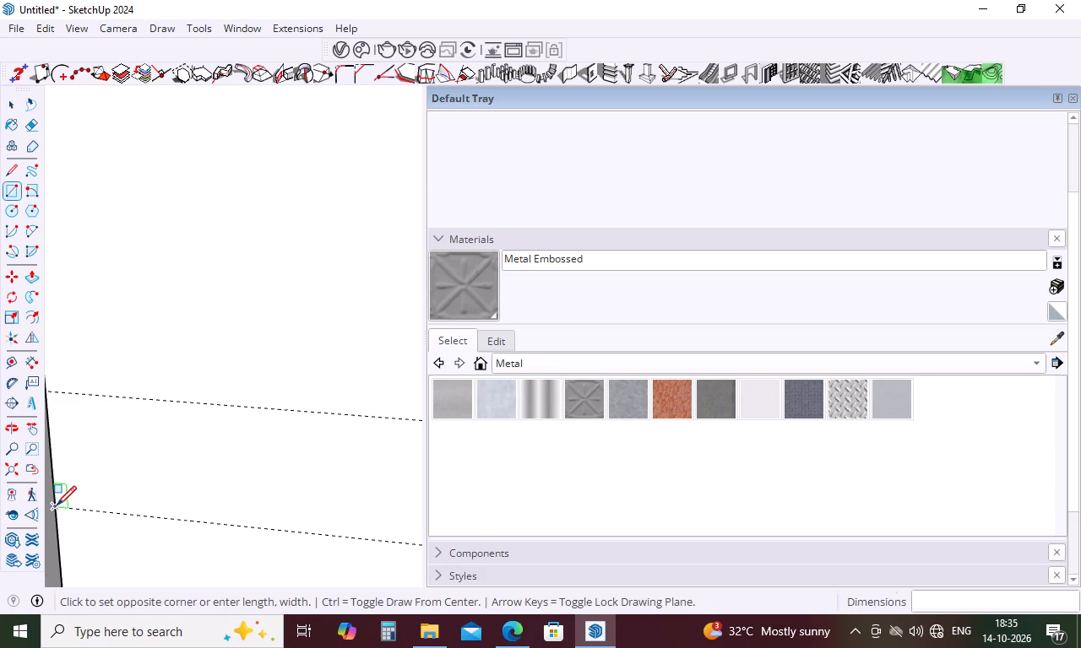
pyautogui.scroll(-18, 57, 505)
pyautogui.scroll(-18, 57, 505)
pyautogui.scroll(5, 287, 527)
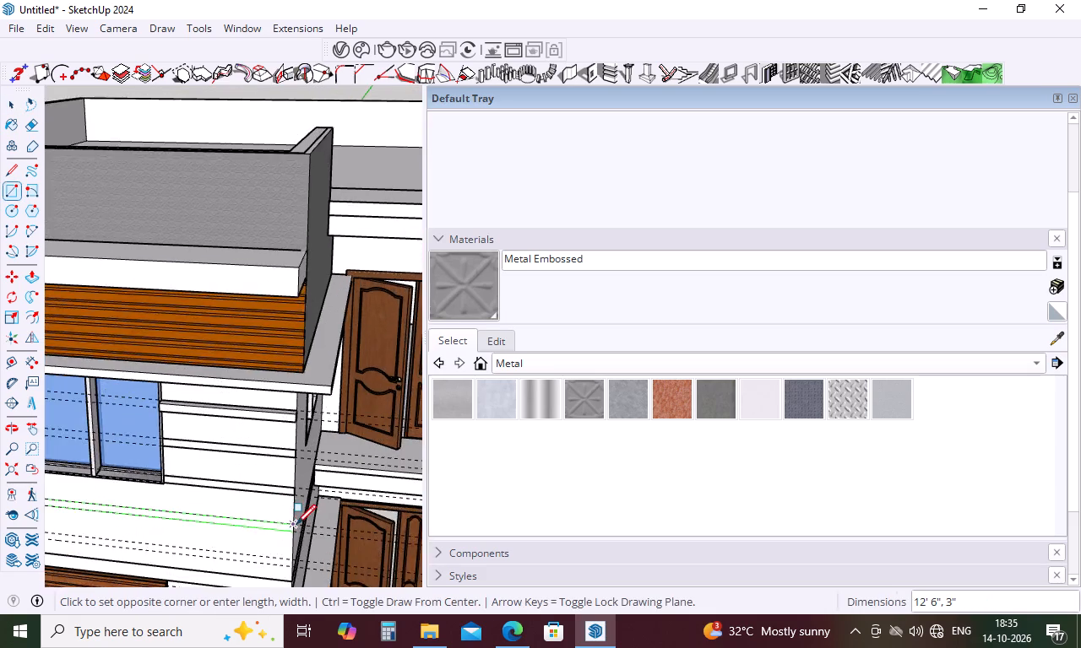
pyautogui.scroll(5, 296, 524)
pyautogui.click(296, 524)
# Draw a 12' 6" by 3" rectangle between the second guide pair below the upper window, from the grey frame to the wall's outer corner.
pyautogui.scroll(-12, 336, 467)
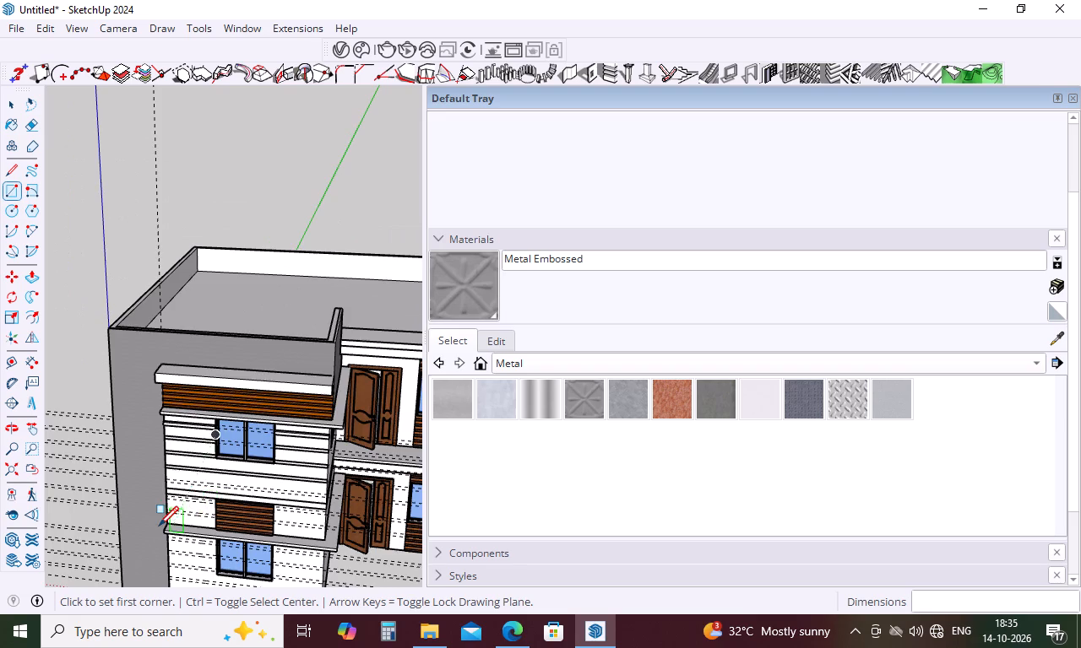
pyautogui.scroll(6, 161, 516)
pyautogui.scroll(18, 190, 447)
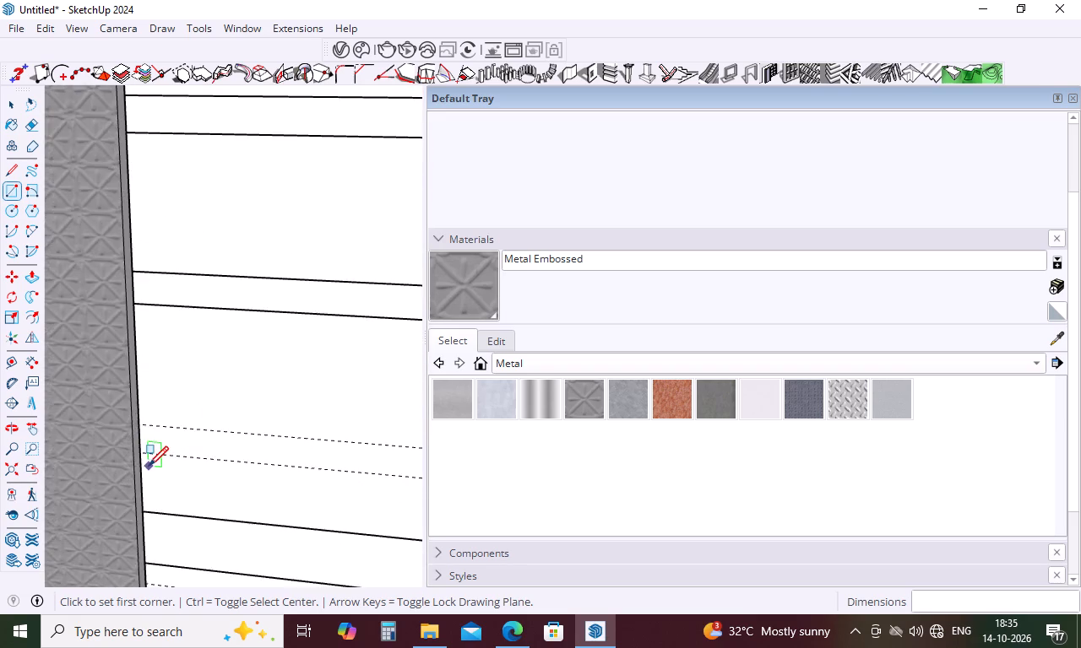
pyautogui.scroll(3, 149, 466)
pyautogui.click(139, 447)
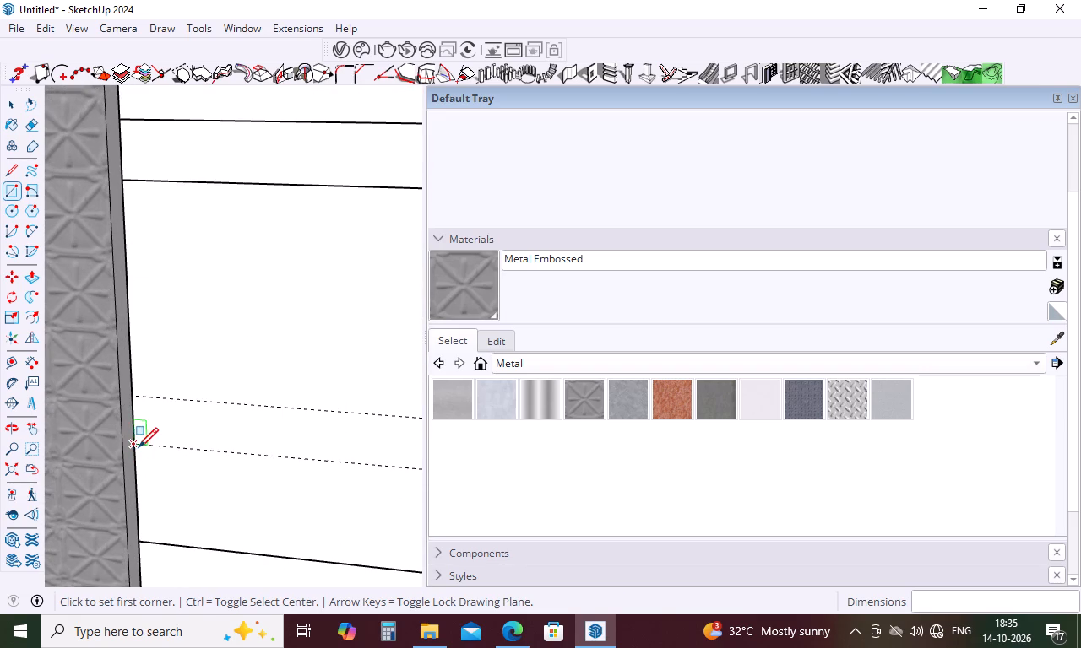
pyautogui.scroll(-16, 139, 447)
pyautogui.scroll(-5, 139, 448)
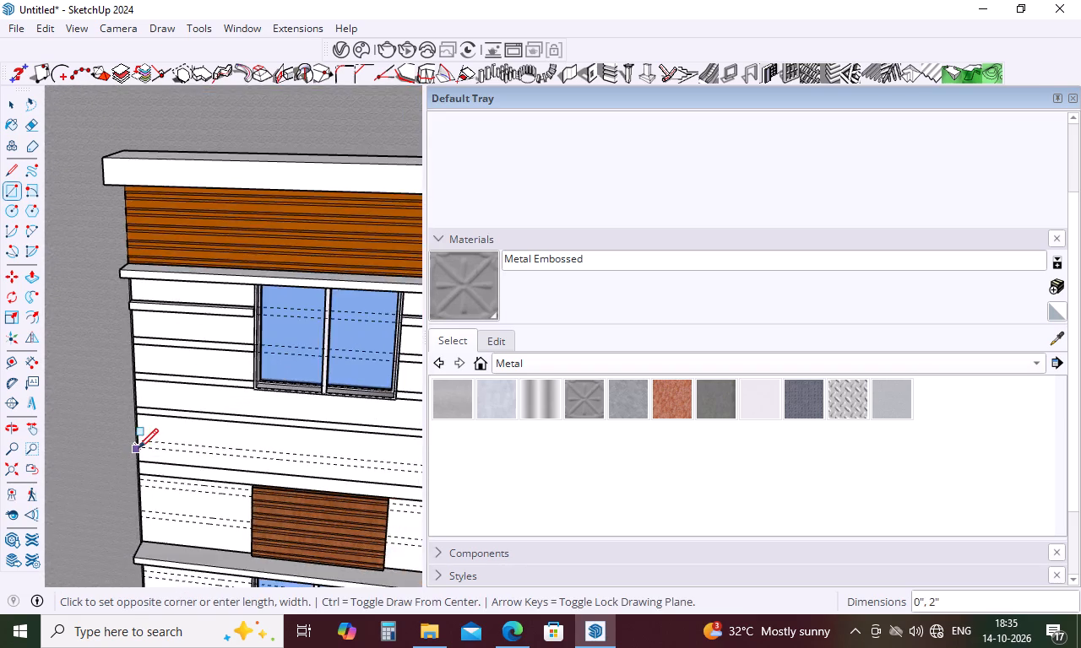
pyautogui.scroll(-11, 139, 448)
pyautogui.scroll(5, 274, 467)
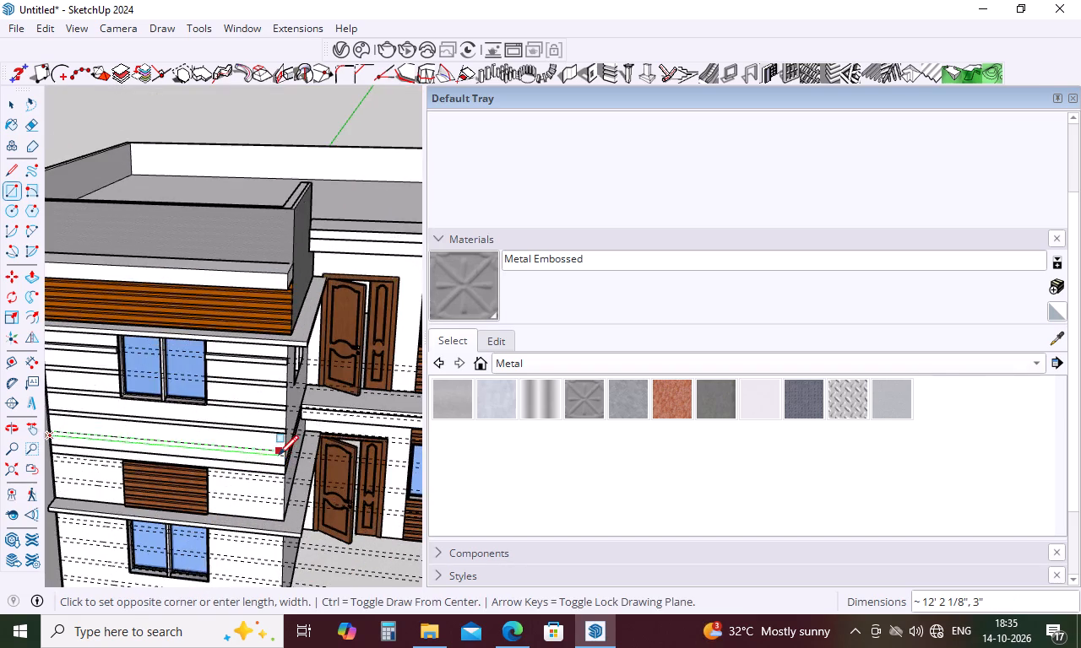
pyautogui.scroll(9, 279, 455)
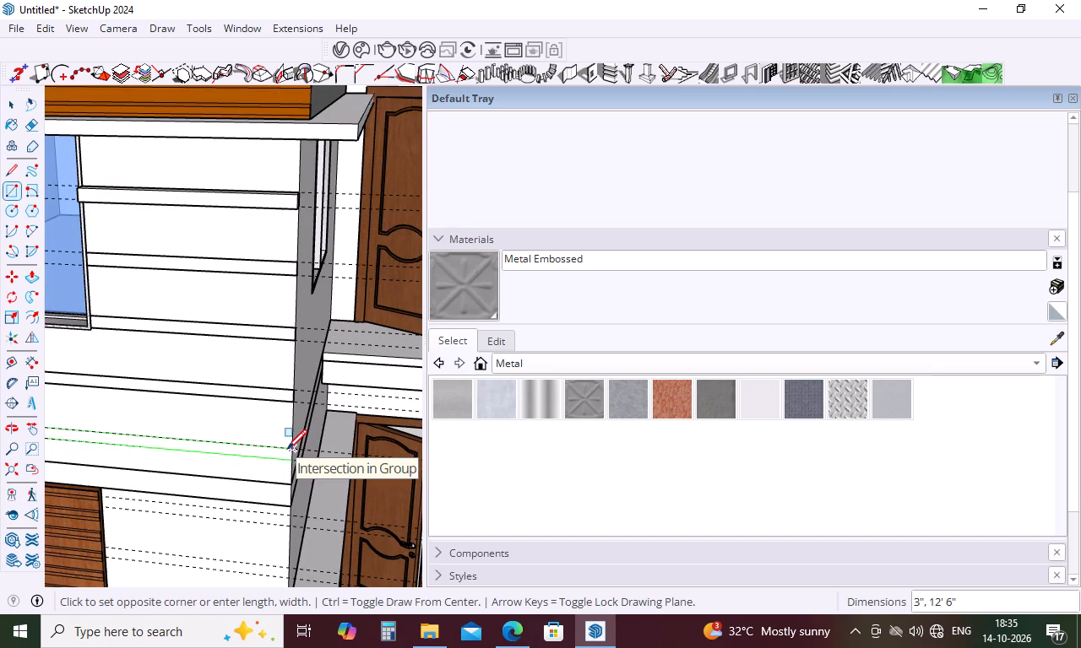
pyautogui.click(287, 449)
# Draw a 4' by 3" rectangle between the guide pair near the wood panel's top, from the grey frame to the panel's near edge.
pyautogui.scroll(-15, 307, 419)
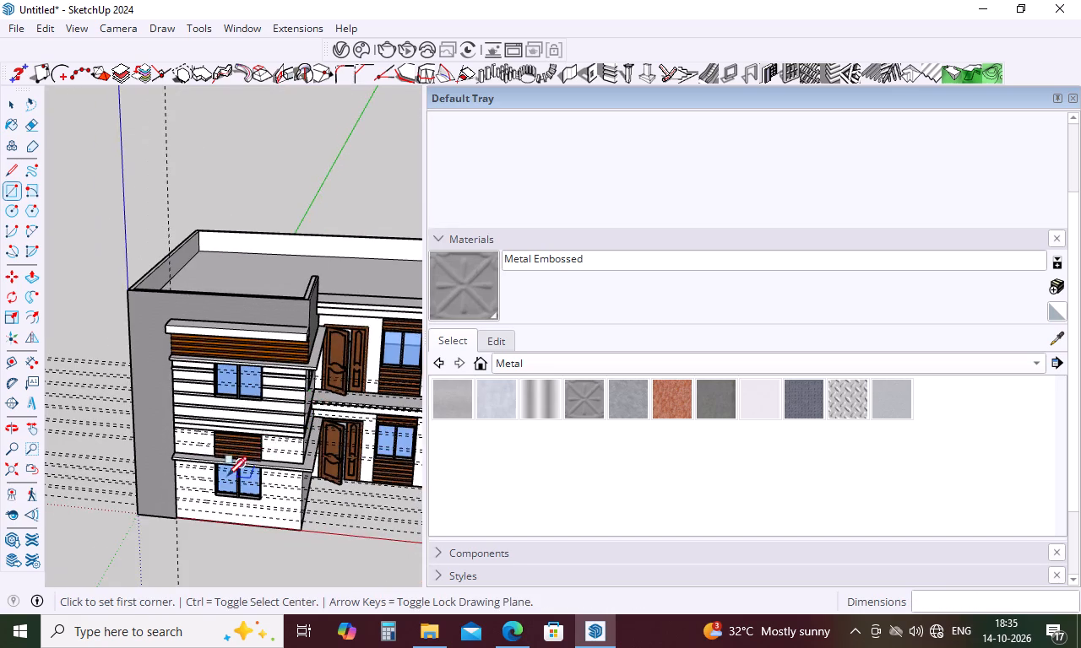
pyautogui.scroll(5, 208, 477)
pyautogui.scroll(11, 149, 400)
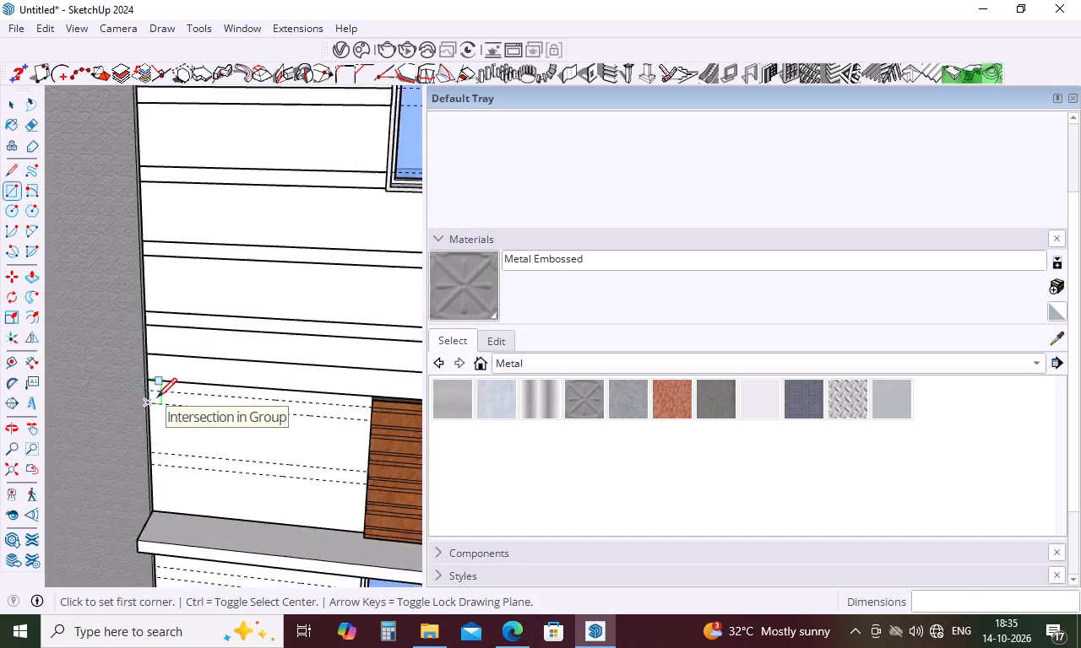
pyautogui.scroll(14, 157, 397)
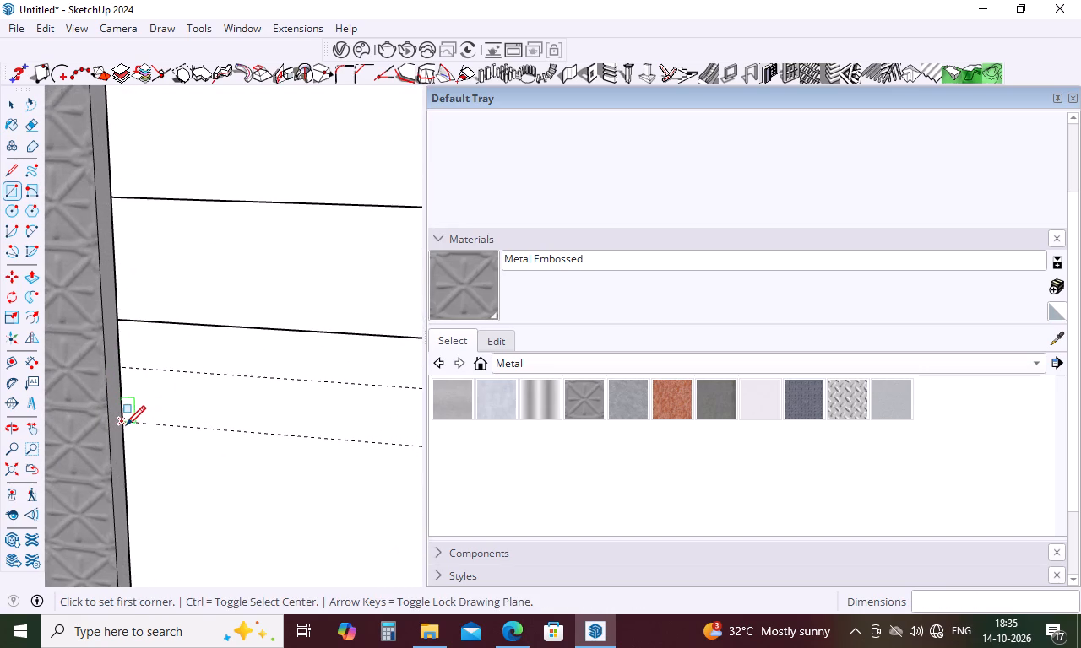
pyautogui.click(126, 424)
pyautogui.scroll(-10, 126, 424)
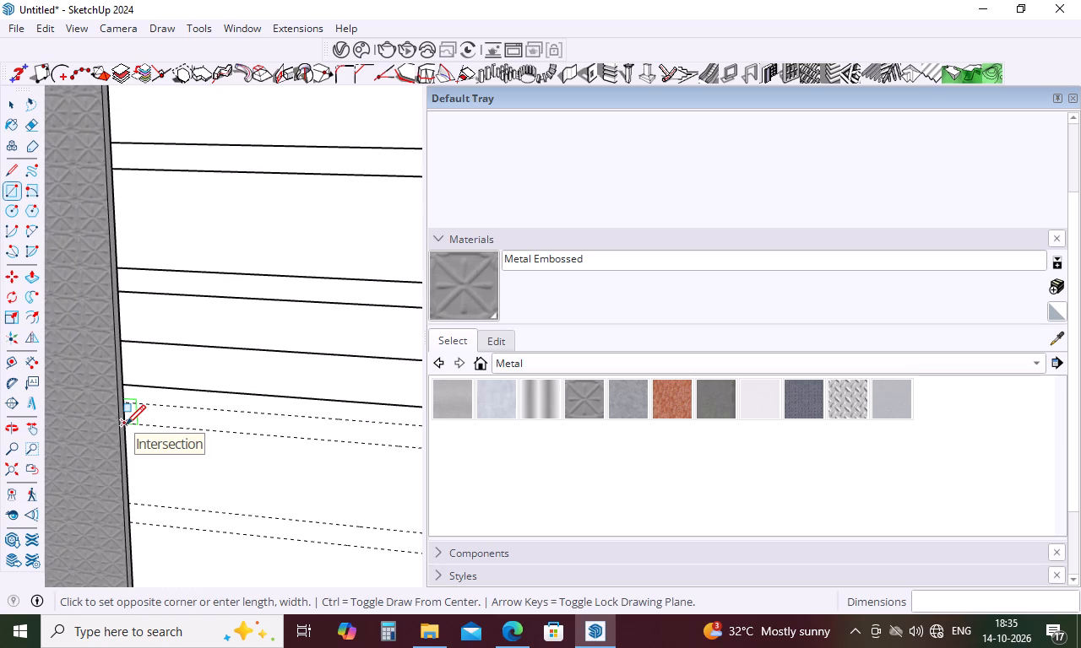
pyautogui.scroll(-9, 126, 424)
pyautogui.scroll(4, 272, 440)
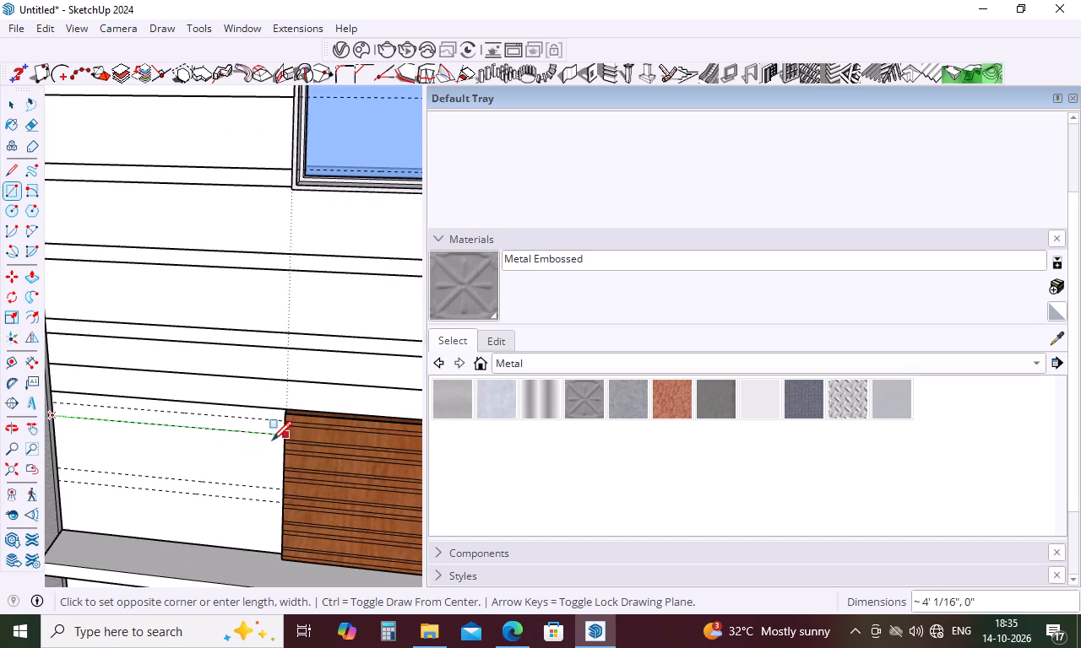
pyautogui.moveTo(273, 424); pyautogui.dragTo(361, 408, button='middle')
pyautogui.scroll(9, 316, 415)
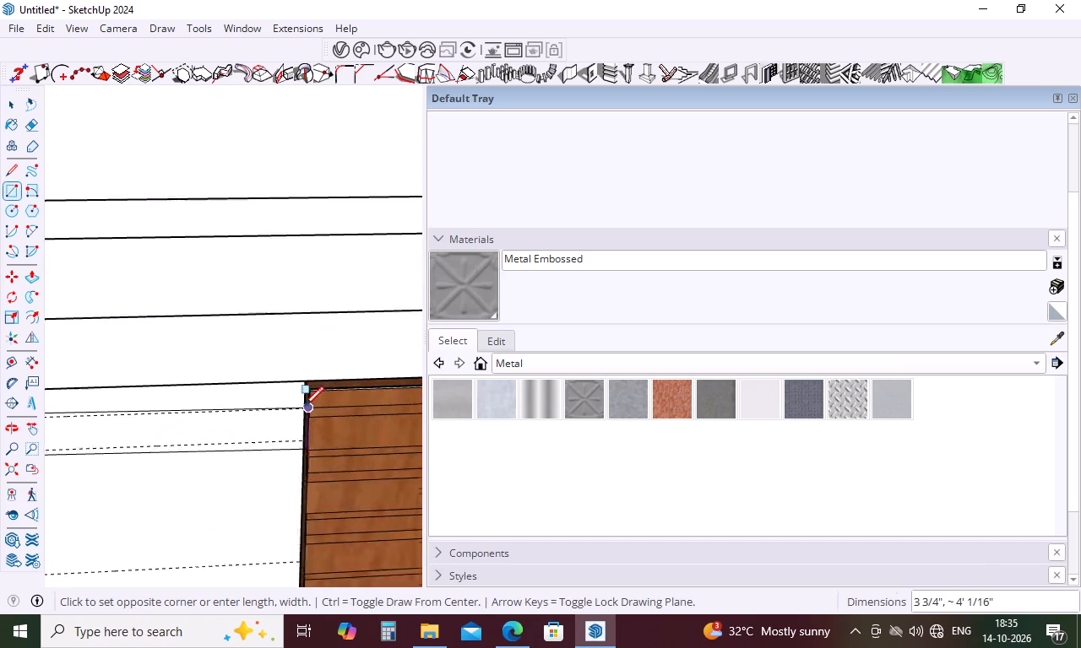
pyautogui.scroll(7, 304, 406)
pyautogui.click(301, 412)
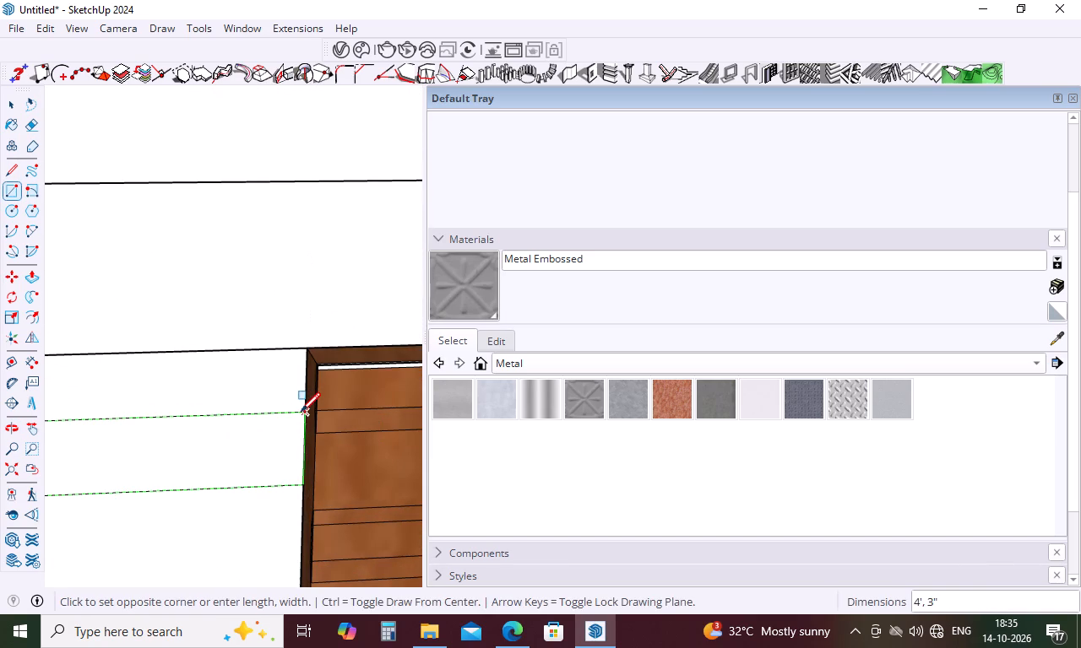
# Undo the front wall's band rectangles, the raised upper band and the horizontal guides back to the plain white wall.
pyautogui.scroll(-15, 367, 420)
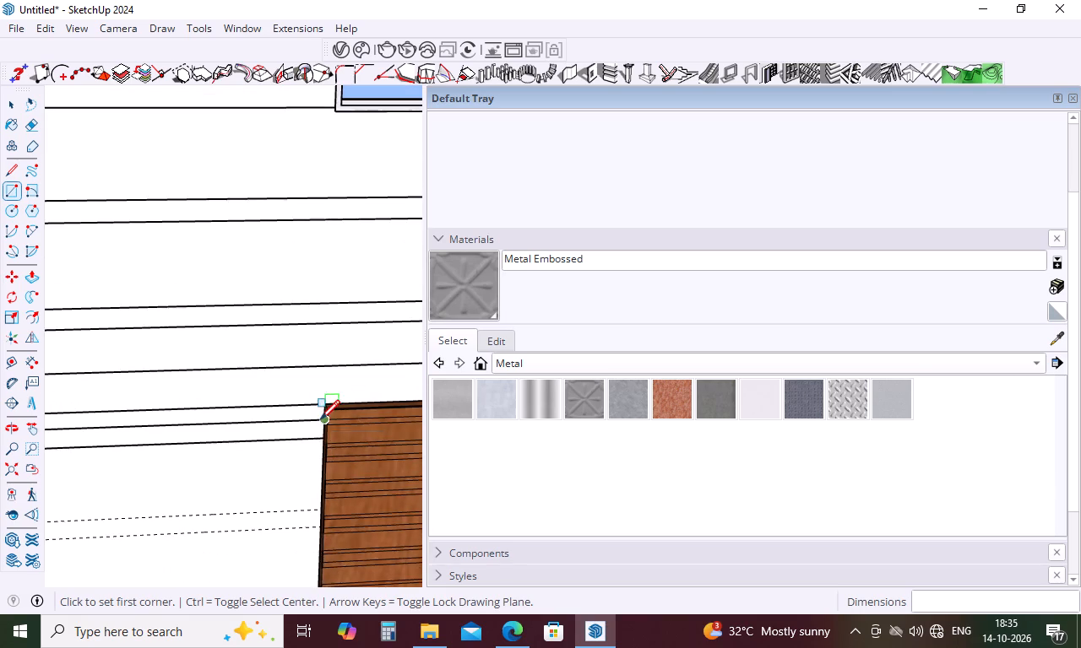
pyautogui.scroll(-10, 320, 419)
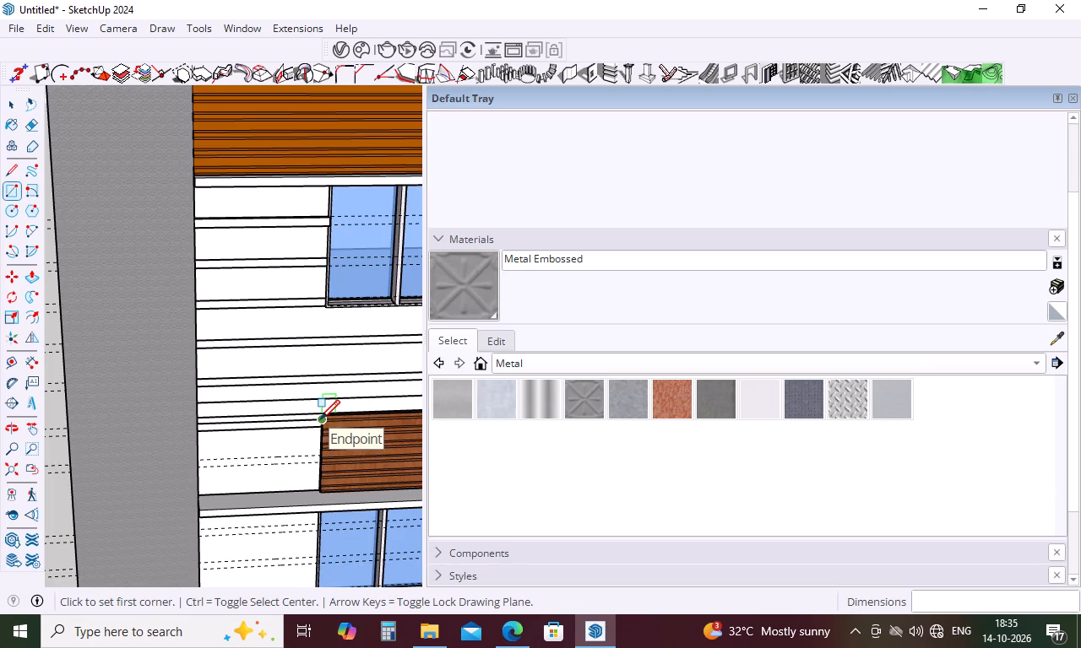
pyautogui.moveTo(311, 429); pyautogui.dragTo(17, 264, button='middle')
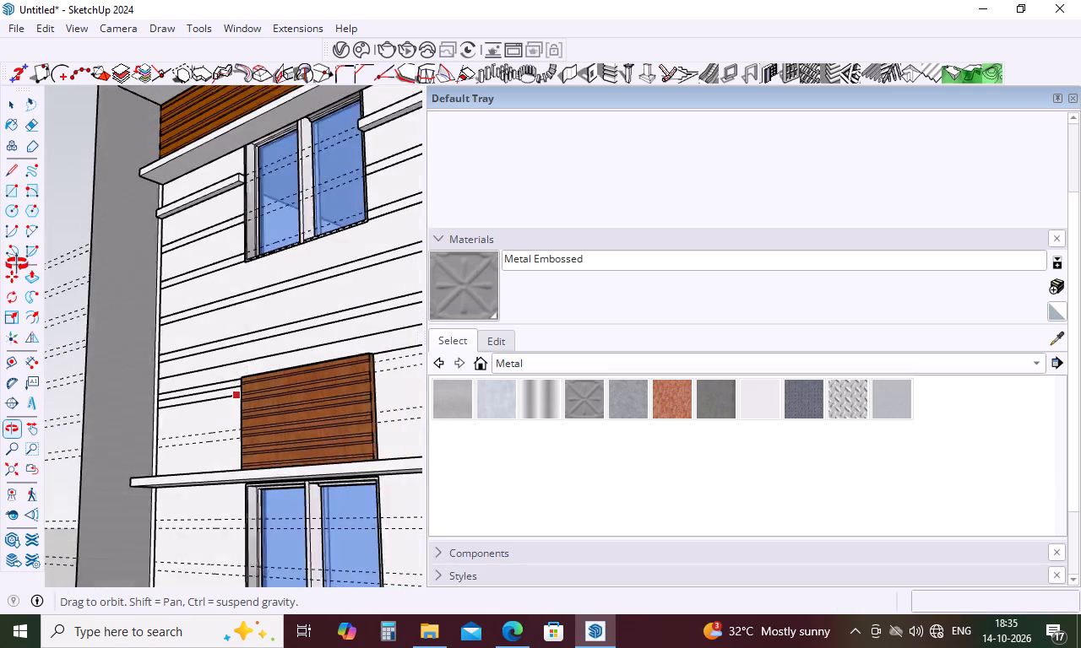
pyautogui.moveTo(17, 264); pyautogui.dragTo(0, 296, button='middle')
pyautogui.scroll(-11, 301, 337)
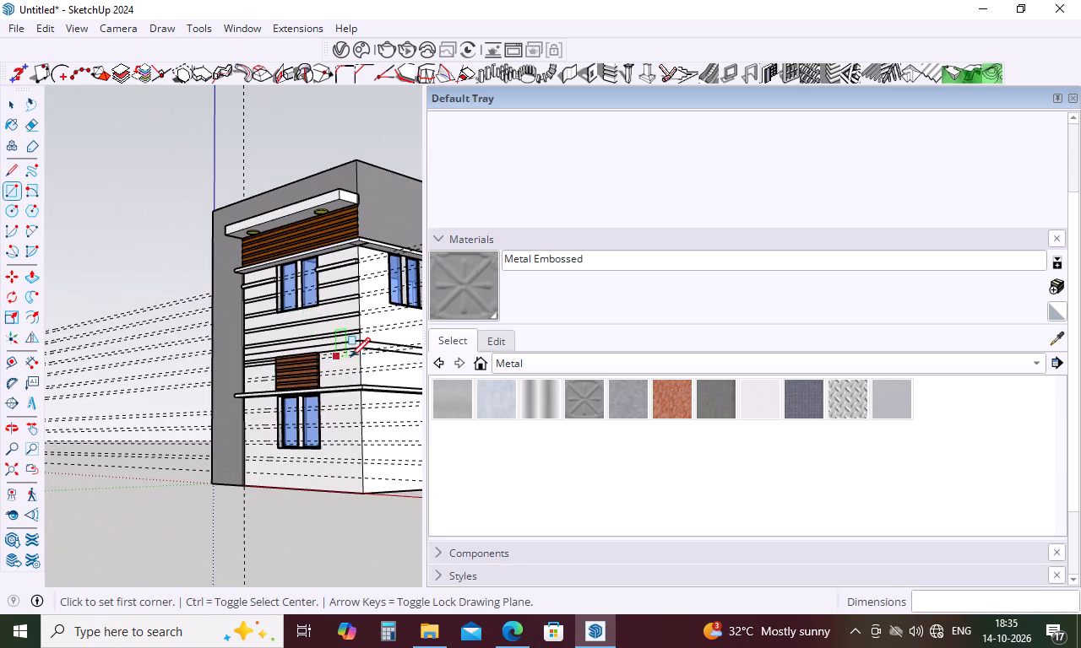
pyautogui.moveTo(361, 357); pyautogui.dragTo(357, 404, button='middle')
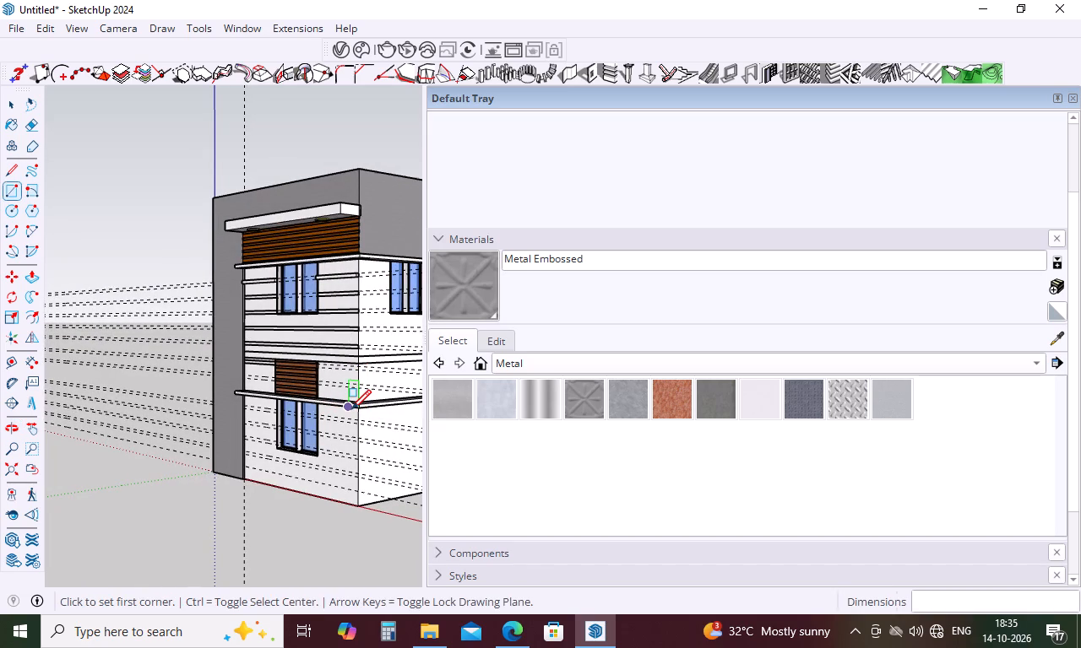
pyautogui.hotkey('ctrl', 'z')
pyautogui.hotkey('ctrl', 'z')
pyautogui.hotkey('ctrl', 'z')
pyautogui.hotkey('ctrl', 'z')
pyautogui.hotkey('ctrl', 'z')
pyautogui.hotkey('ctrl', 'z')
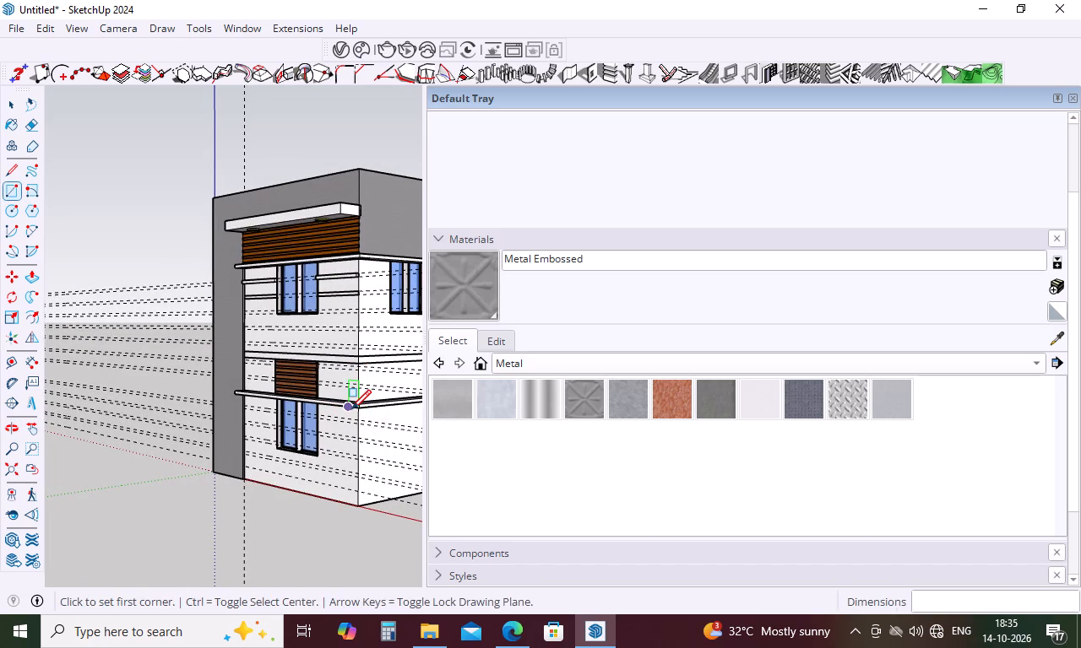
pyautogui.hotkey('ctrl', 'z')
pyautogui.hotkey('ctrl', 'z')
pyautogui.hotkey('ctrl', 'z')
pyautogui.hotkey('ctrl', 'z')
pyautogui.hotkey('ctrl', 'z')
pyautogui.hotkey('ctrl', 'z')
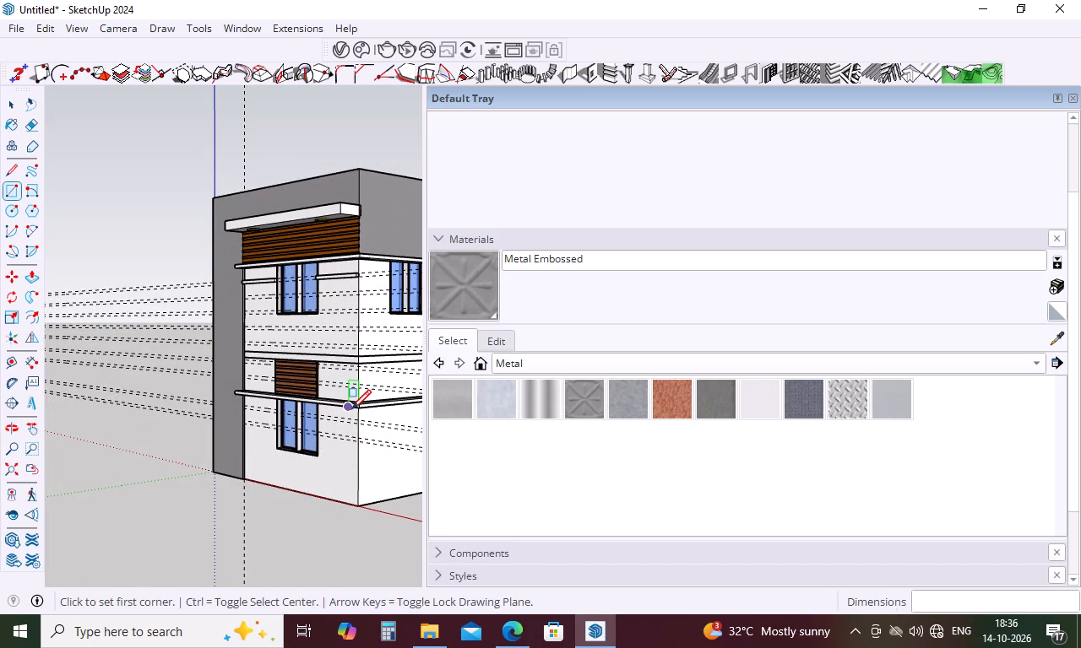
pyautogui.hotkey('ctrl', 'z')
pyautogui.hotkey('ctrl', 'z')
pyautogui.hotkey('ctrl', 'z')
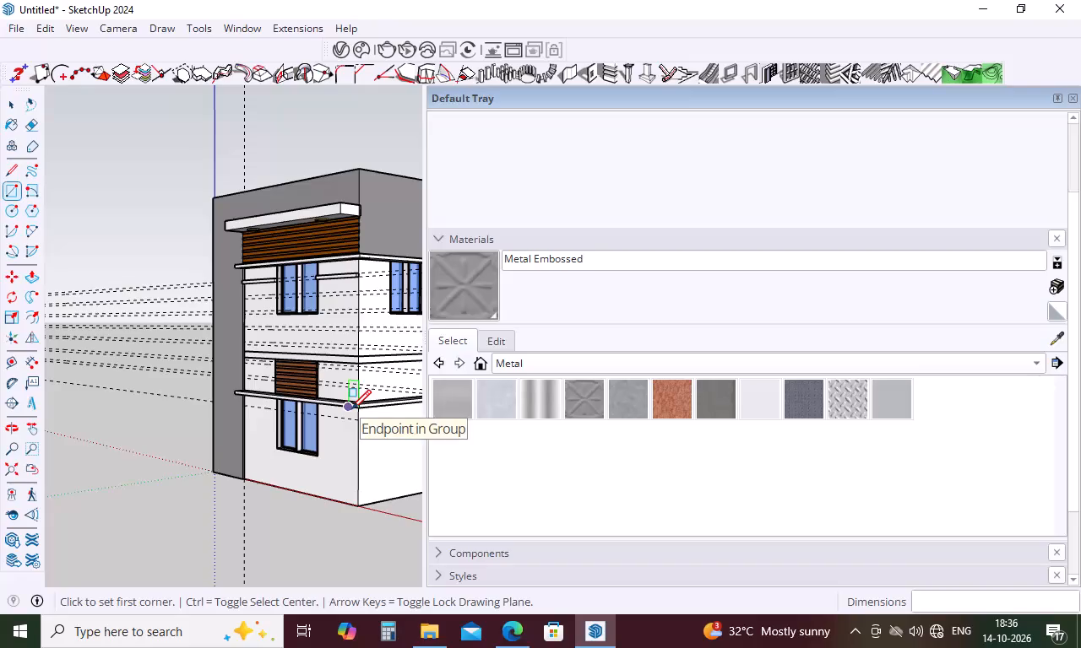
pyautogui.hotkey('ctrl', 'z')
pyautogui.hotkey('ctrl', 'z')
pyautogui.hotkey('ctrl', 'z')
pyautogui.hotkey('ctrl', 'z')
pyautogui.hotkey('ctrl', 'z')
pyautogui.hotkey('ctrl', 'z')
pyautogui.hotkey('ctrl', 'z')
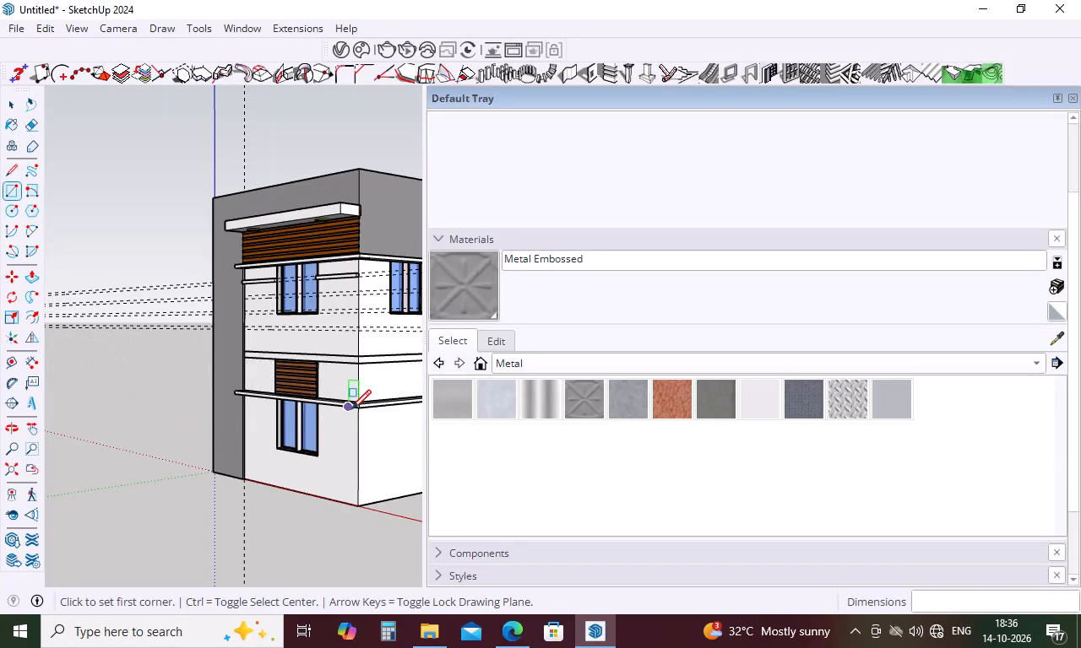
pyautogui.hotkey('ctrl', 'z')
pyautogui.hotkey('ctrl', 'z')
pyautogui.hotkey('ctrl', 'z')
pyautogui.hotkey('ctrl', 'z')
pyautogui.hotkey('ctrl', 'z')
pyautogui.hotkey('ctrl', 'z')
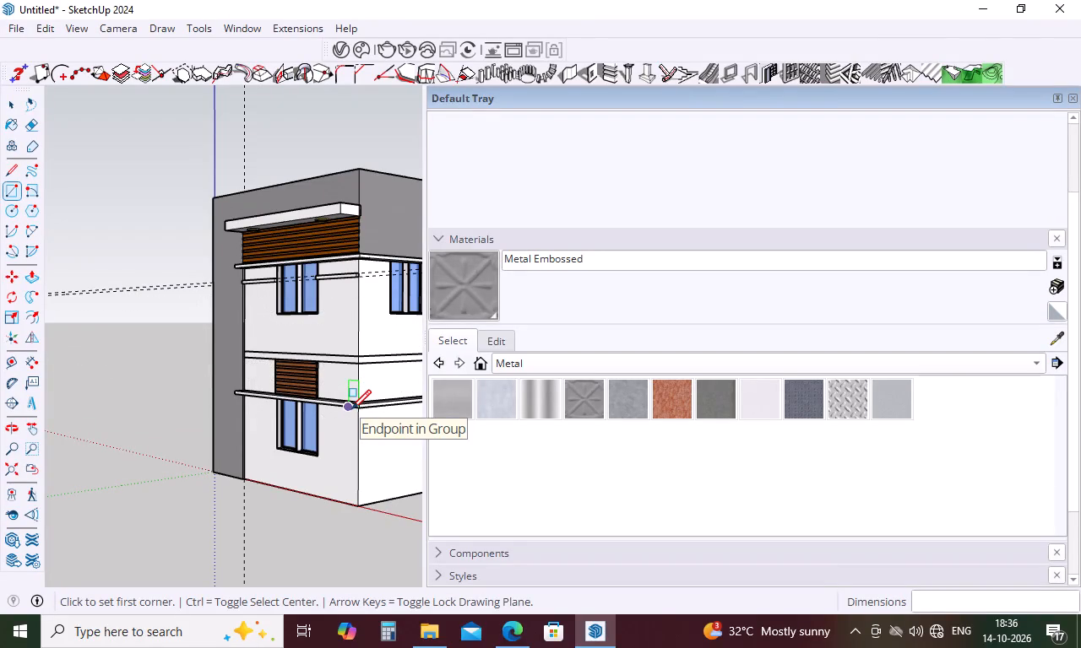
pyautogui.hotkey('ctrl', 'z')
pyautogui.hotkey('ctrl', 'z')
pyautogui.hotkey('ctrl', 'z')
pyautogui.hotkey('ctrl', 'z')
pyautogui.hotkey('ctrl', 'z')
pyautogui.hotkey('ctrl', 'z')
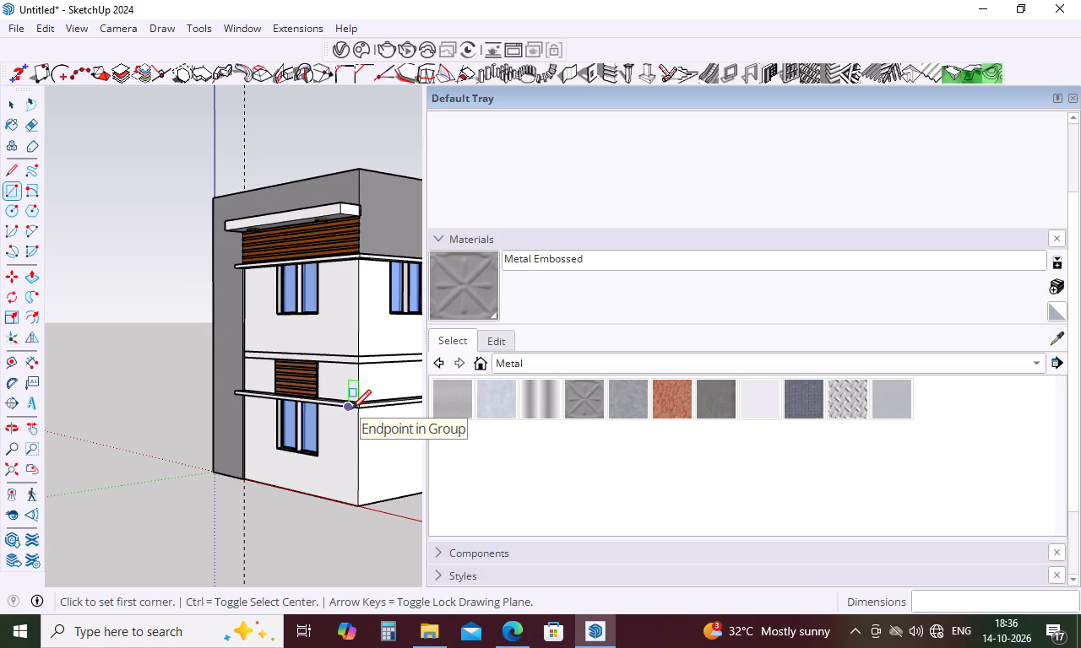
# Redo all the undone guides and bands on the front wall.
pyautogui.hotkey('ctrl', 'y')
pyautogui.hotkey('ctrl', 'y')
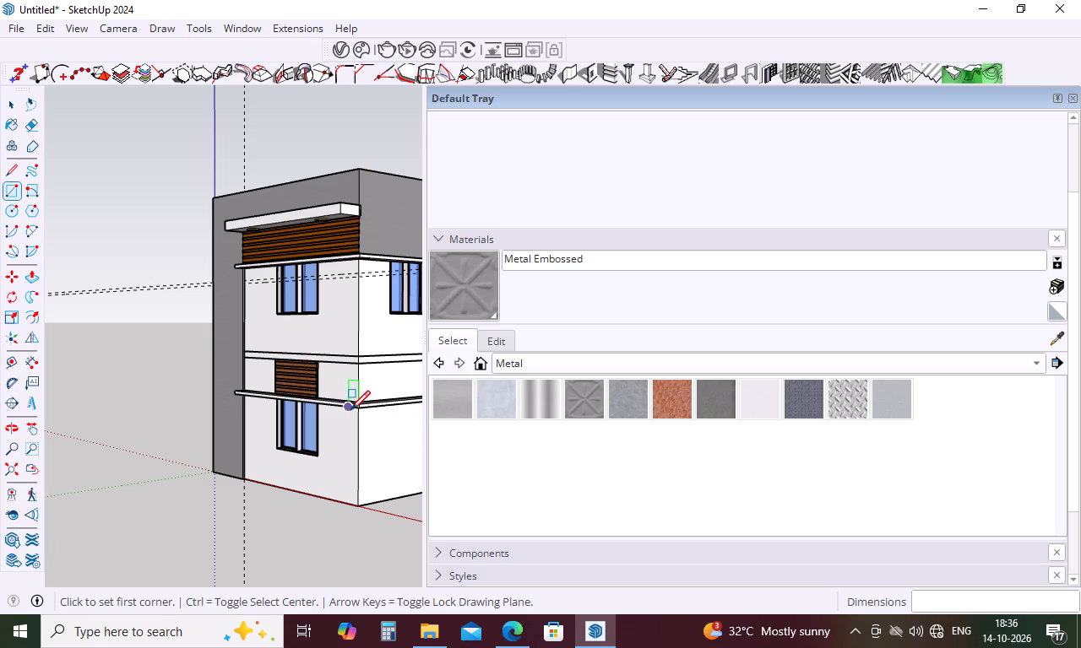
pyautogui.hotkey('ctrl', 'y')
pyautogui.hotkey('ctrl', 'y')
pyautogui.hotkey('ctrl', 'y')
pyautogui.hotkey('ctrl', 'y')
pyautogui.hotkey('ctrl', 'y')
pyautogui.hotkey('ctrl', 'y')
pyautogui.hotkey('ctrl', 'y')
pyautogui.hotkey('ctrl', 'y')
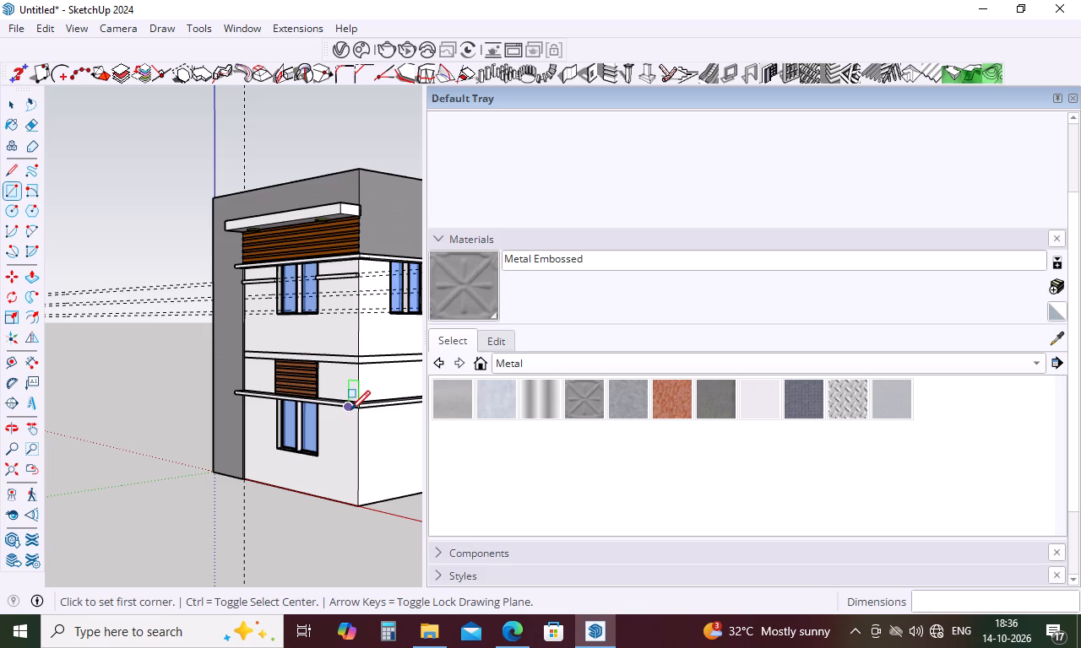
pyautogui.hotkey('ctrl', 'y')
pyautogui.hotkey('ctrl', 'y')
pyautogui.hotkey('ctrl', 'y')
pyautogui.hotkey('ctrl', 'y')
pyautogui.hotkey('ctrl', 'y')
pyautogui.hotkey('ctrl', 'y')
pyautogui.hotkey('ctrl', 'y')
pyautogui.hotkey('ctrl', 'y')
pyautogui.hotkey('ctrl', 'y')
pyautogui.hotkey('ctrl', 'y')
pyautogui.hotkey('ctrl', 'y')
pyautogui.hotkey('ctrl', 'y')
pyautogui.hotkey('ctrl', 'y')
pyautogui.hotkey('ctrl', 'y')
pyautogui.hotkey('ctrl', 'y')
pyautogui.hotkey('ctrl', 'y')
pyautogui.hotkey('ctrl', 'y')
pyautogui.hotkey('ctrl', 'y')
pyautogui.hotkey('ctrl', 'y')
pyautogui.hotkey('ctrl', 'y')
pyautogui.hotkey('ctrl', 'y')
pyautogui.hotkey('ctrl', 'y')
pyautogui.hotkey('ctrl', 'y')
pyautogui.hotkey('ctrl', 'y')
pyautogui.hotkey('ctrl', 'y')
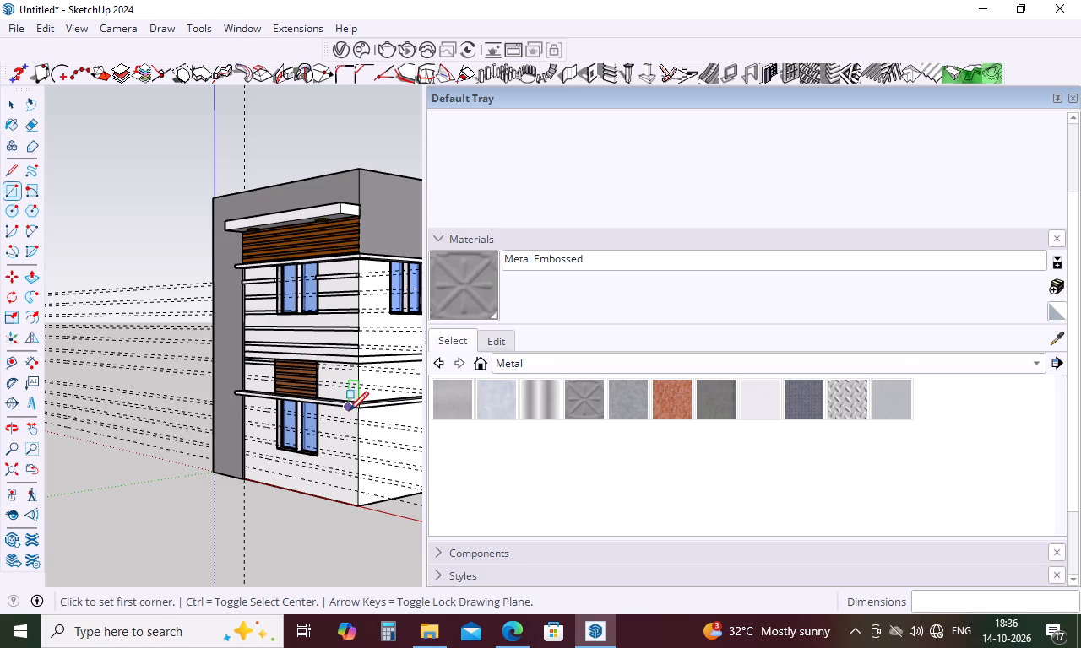
# Examine the spacing of the bands and existing wall edges around the wood panel between the two storeys.
pyautogui.moveTo(341, 417); pyautogui.dragTo(494, 431, button='middle')
pyautogui.scroll(3, 283, 381)
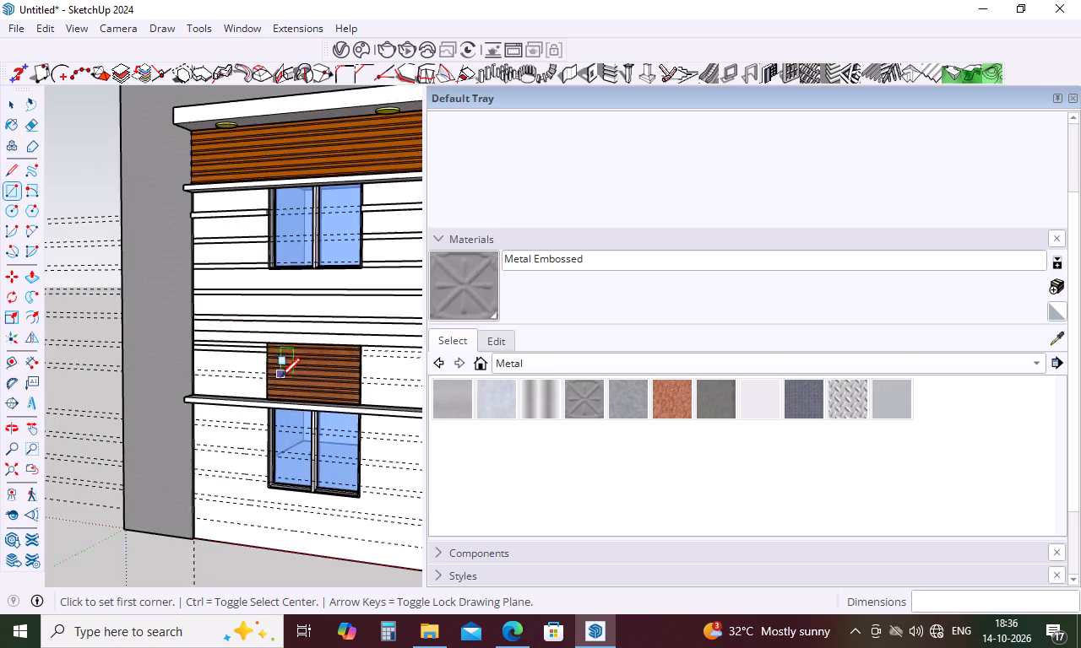
pyautogui.scroll(12, 280, 377)
pyautogui.scroll(-4, 186, 338)
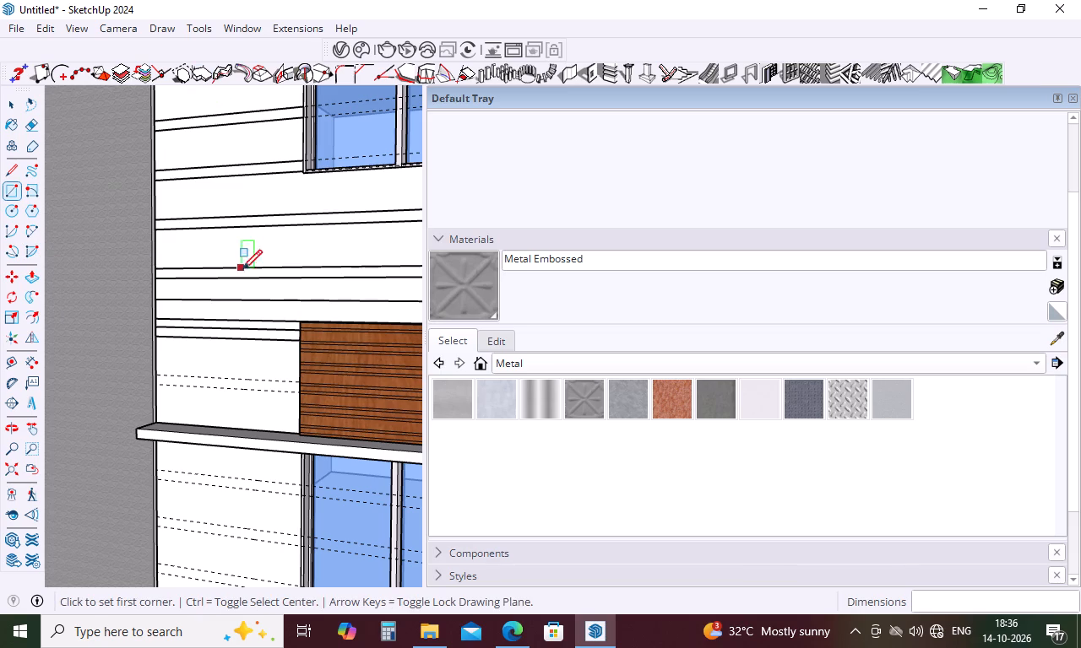
pyautogui.scroll(-4, 168, 343)
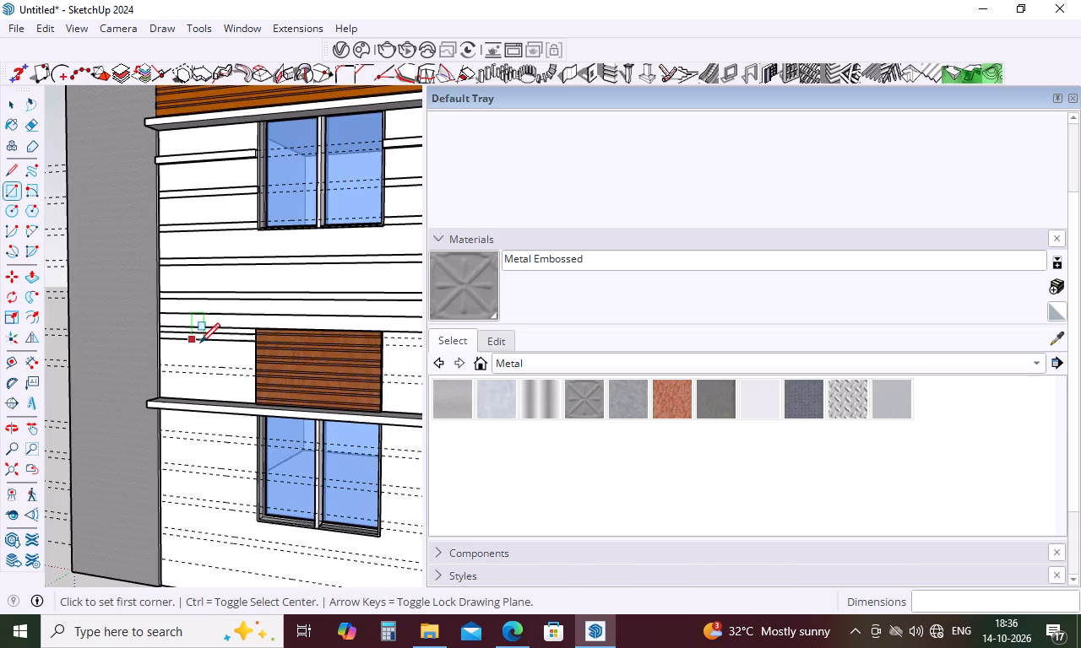
pyautogui.moveTo(206, 337); pyautogui.dragTo(255, 256, button='middle')
pyautogui.scroll(10, 257, 309)
pyautogui.scroll(-4, 266, 322)
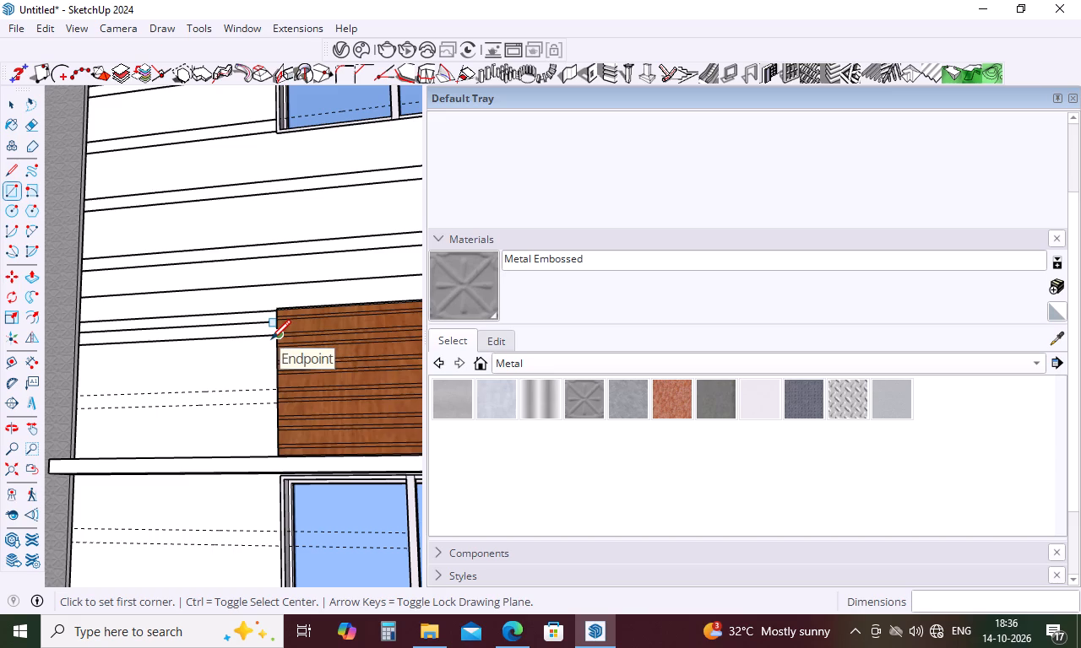
pyautogui.scroll(-5, 274, 337)
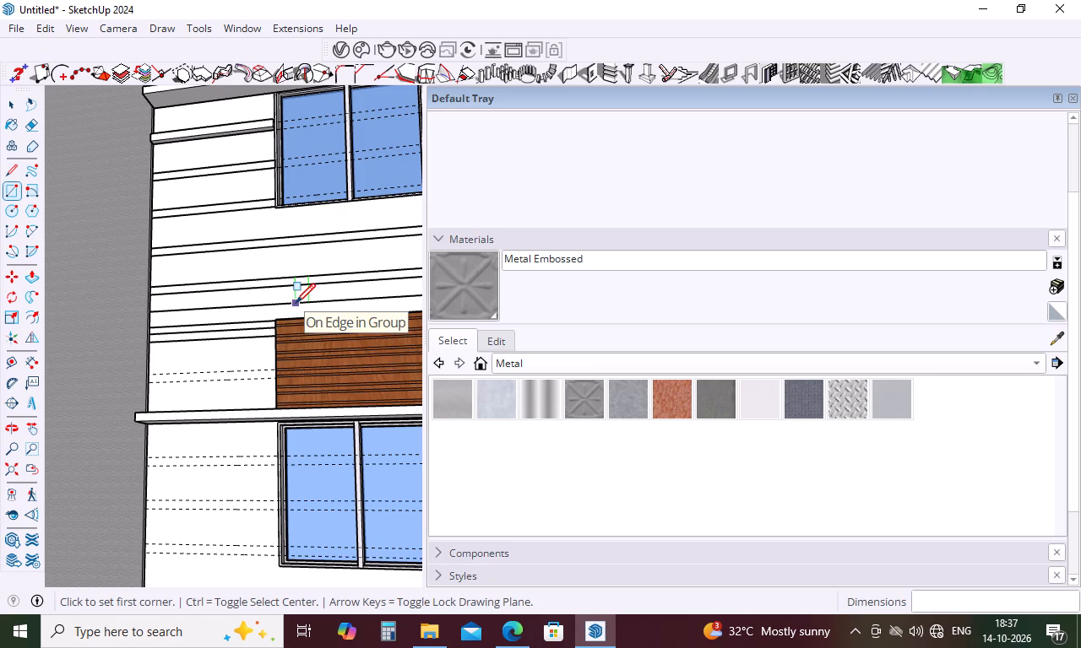
pyautogui.scroll(-4, 268, 302)
# Examine the storey wall groups and the band edges around the wood panel between the two storeys by selecting them.
pyautogui.press('space')
pyautogui.scroll(4, 241, 324)
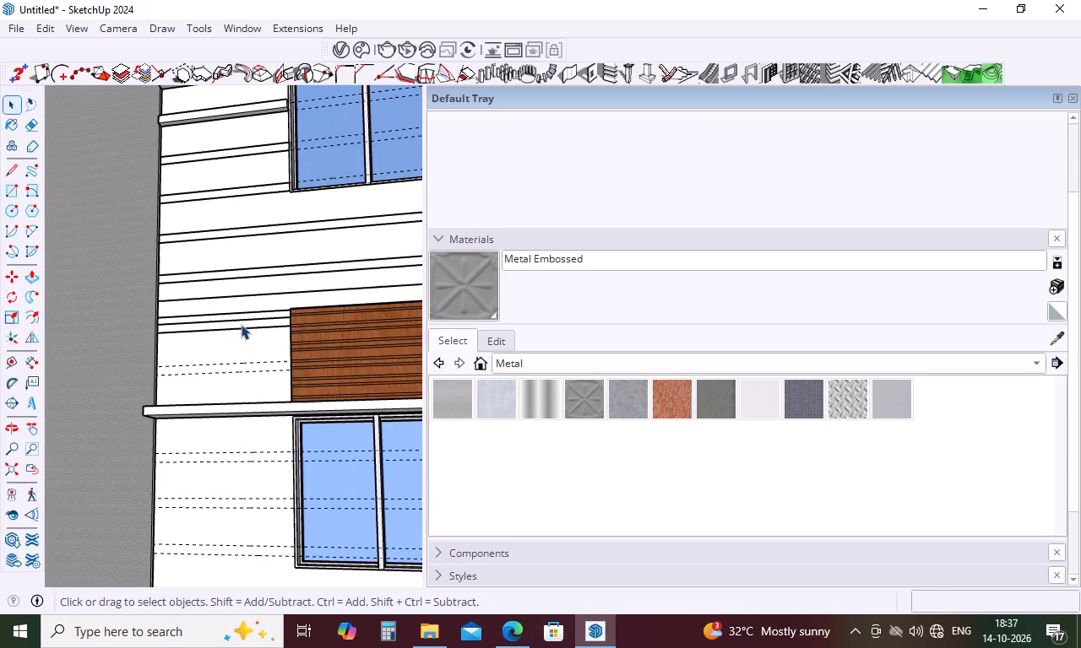
pyautogui.click(242, 317)
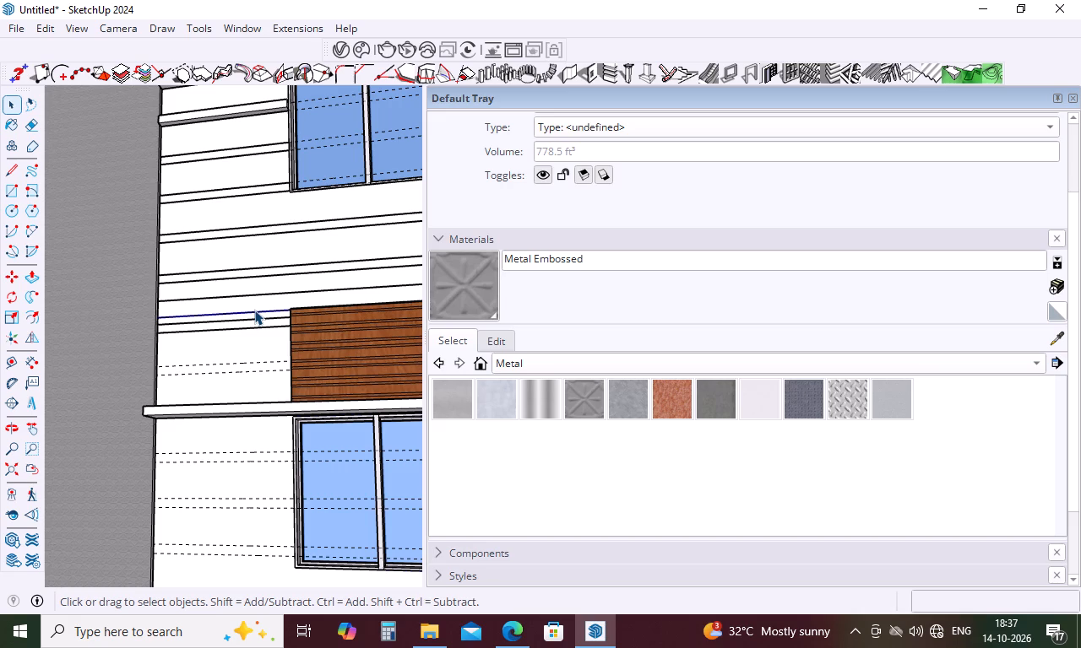
pyautogui.click(284, 290)
pyautogui.click(284, 290)
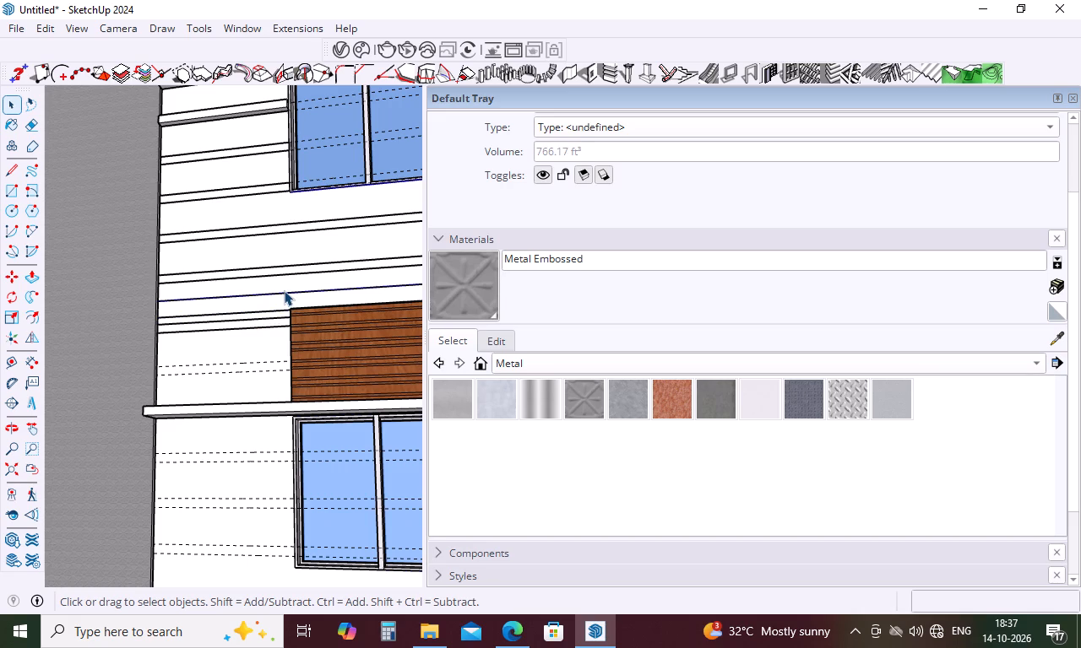
pyautogui.scroll(-10, 289, 284)
pyautogui.scroll(9, 291, 294)
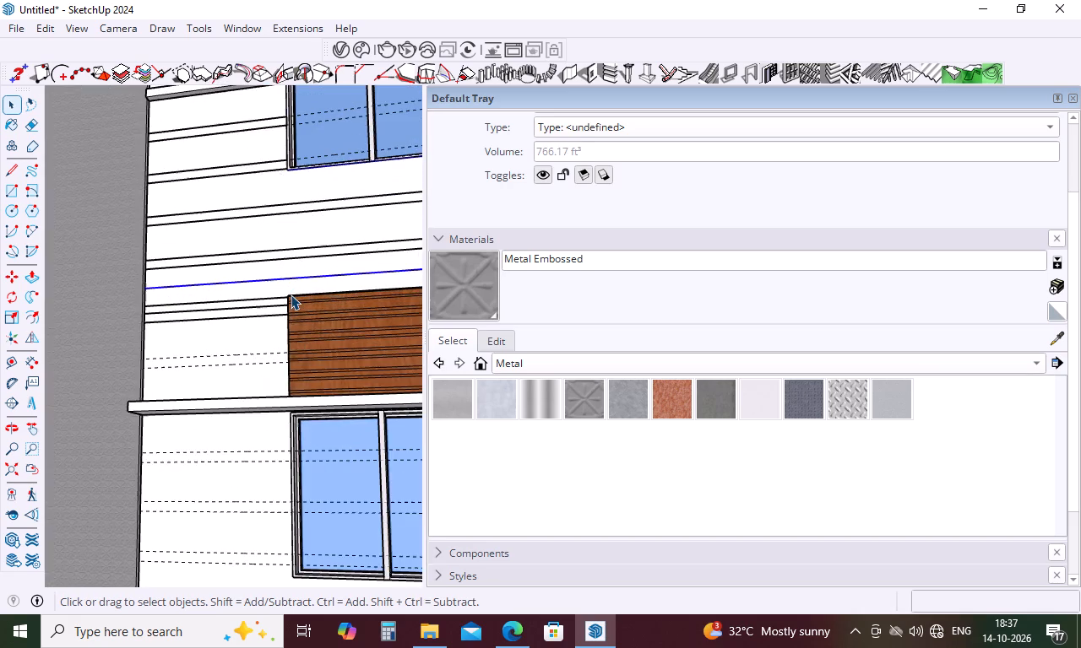
pyautogui.moveTo(291, 294); pyautogui.dragTo(280, 415, button='middle')
pyautogui.scroll(-8, 221, 369)
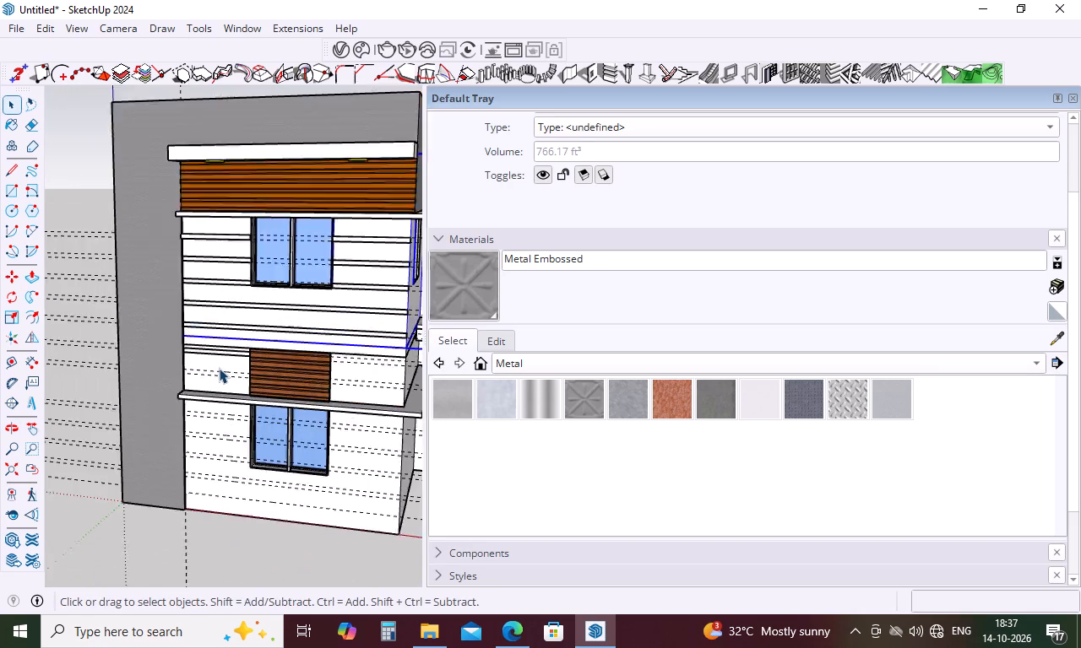
pyautogui.scroll(-1, 219, 368)
pyautogui.scroll(4, 219, 368)
pyautogui.click(252, 345)
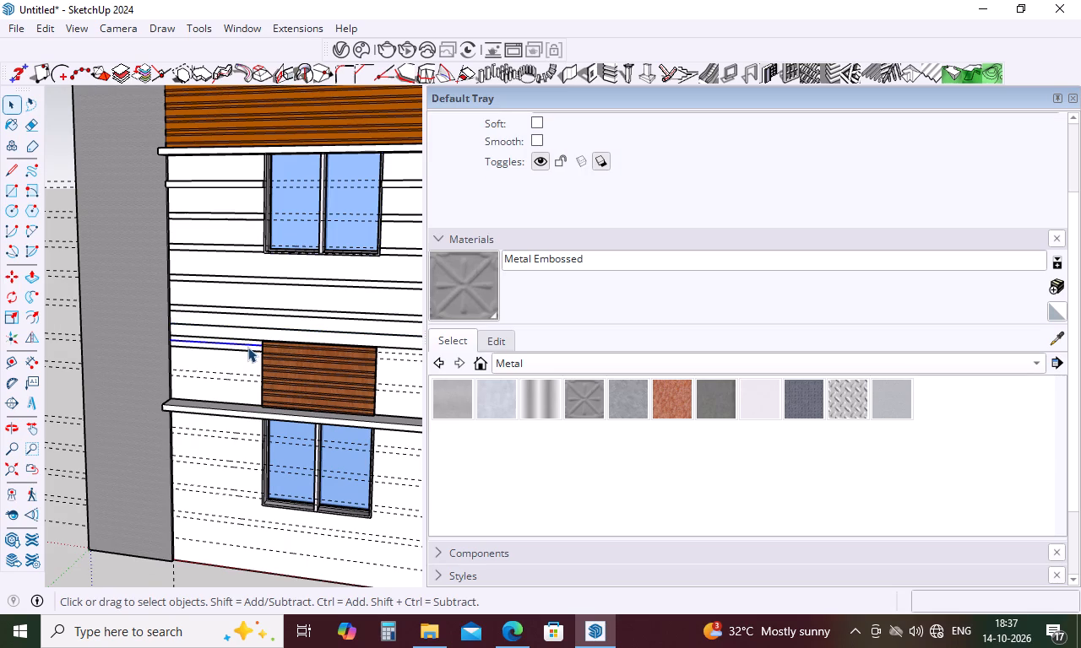
pyautogui.moveTo(247, 347); pyautogui.dragTo(324, 314, button='middle')
pyautogui.scroll(5, 323, 348)
pyautogui.press('Escape')
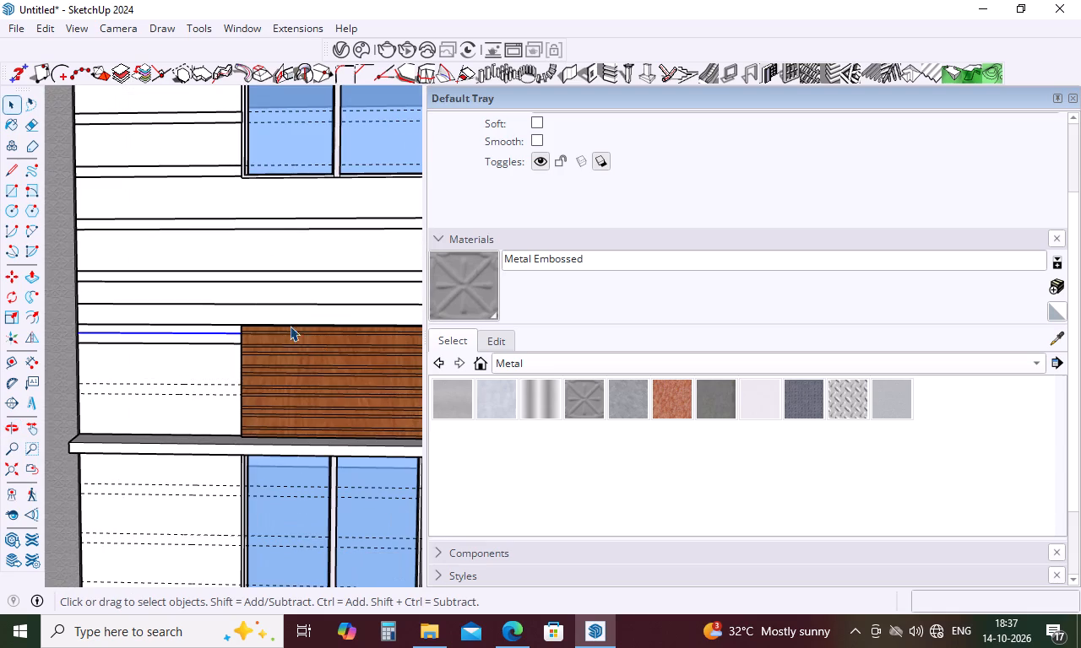
pyautogui.click(297, 297)
pyautogui.scroll(-9, 297, 297)
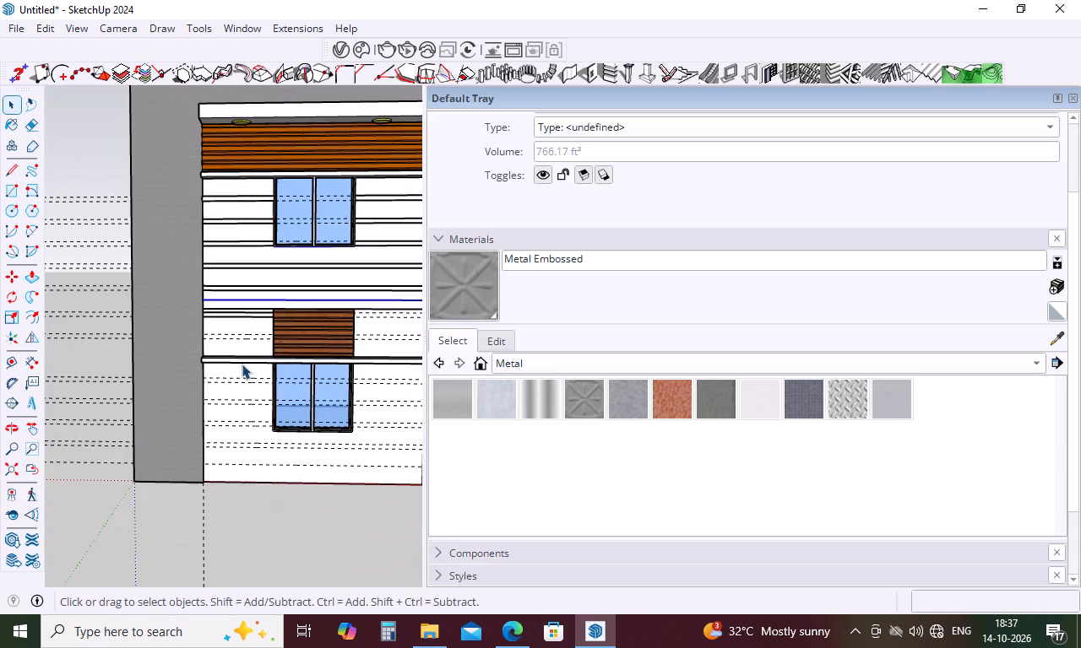
# Draw a 3" high rectangle between the lower guide pair beside the wood panel, from the grey frame to the panel's near edge.
pyautogui.moveTo(234, 368); pyautogui.dragTo(225, 294, button='middle')
pyautogui.scroll(10, 225, 333)
pyautogui.moveTo(187, 299); pyautogui.dragTo(141, 306, button='middle')
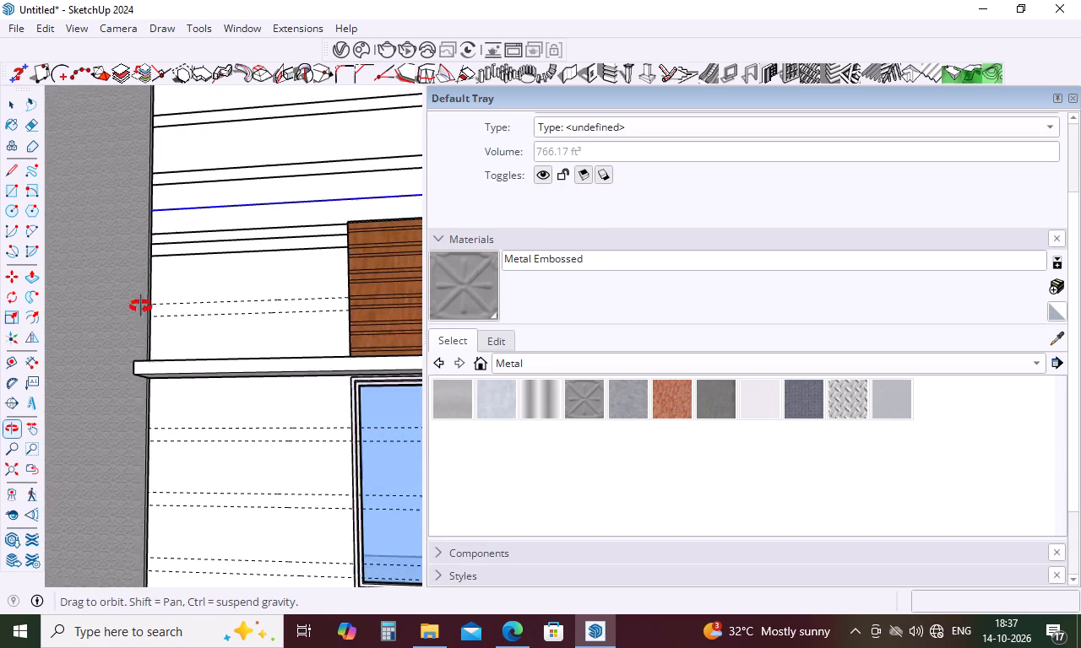
pyautogui.moveTo(141, 306); pyautogui.dragTo(102, 313, button='middle')
pyautogui.scroll(5, 106, 313)
pyautogui.press('r')
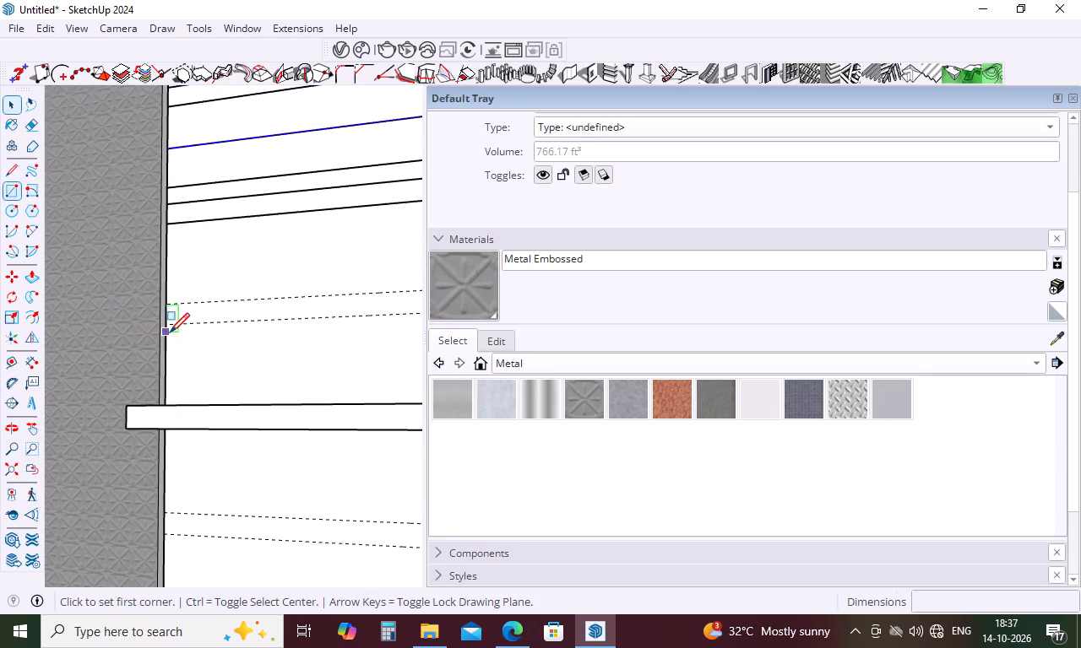
pyautogui.click(171, 324)
pyautogui.scroll(-10, 171, 324)
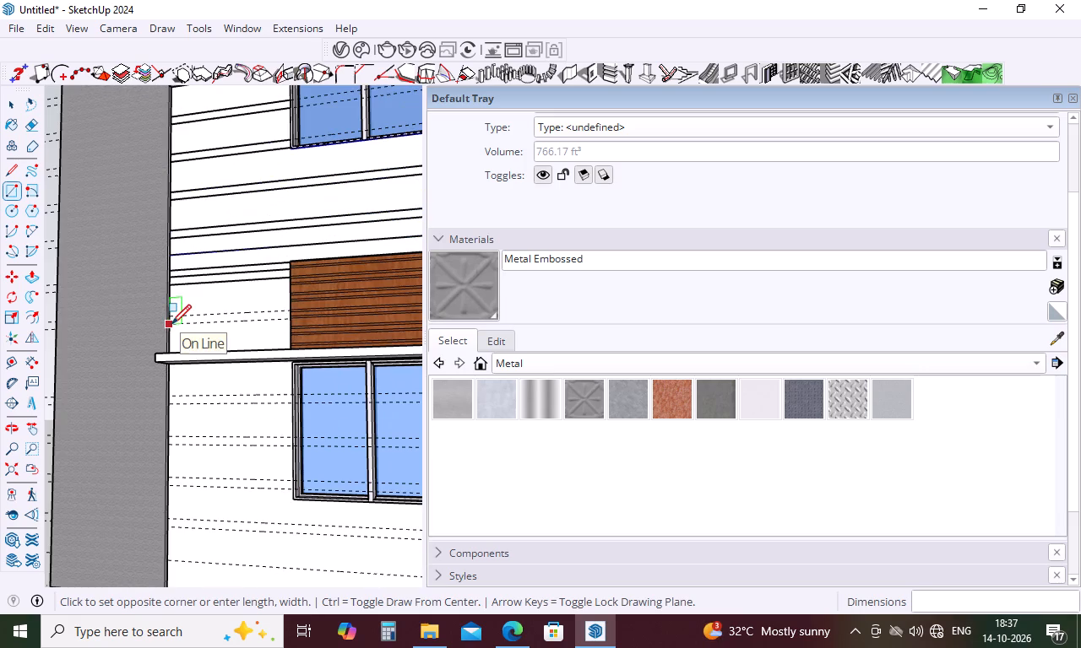
pyautogui.moveTo(290, 327); pyautogui.dragTo(463, 387, button='middle')
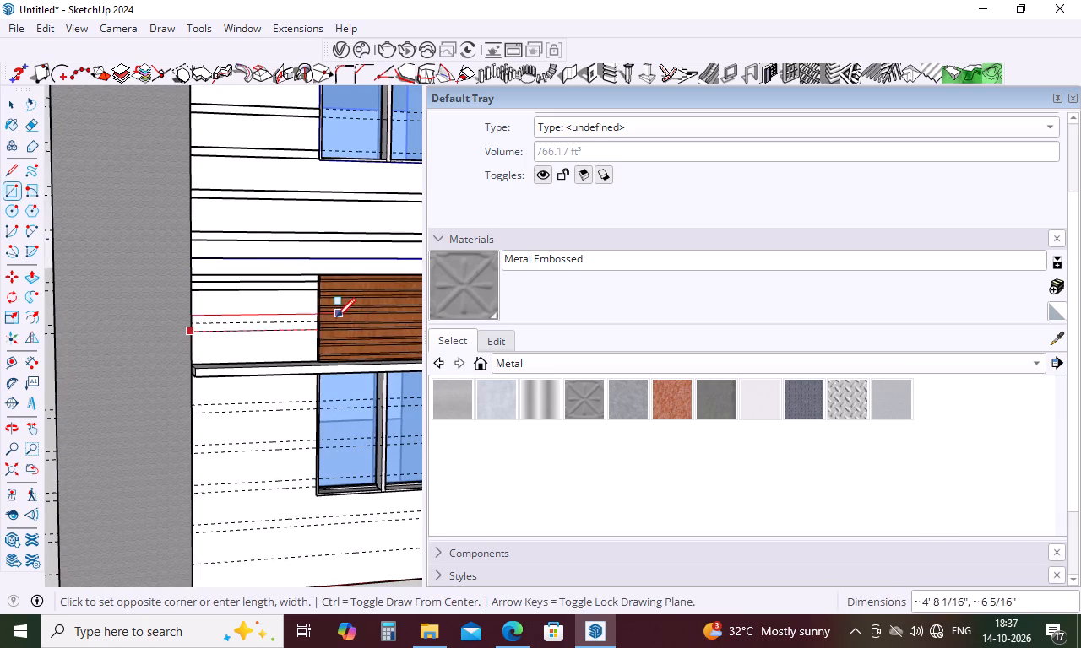
pyautogui.scroll(17, 318, 316)
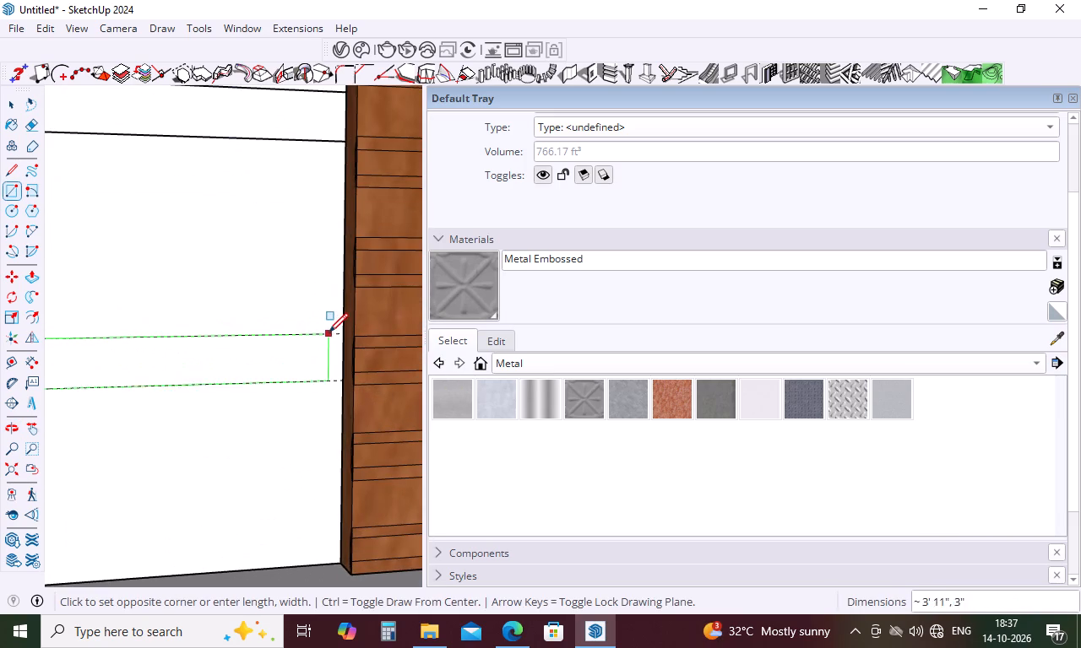
pyautogui.click(340, 332)
# Draw a 4' by 3" rectangle between the upper guide pair, from the wood panel's far edge to the front wall's corner.
pyautogui.scroll(-9, 279, 336)
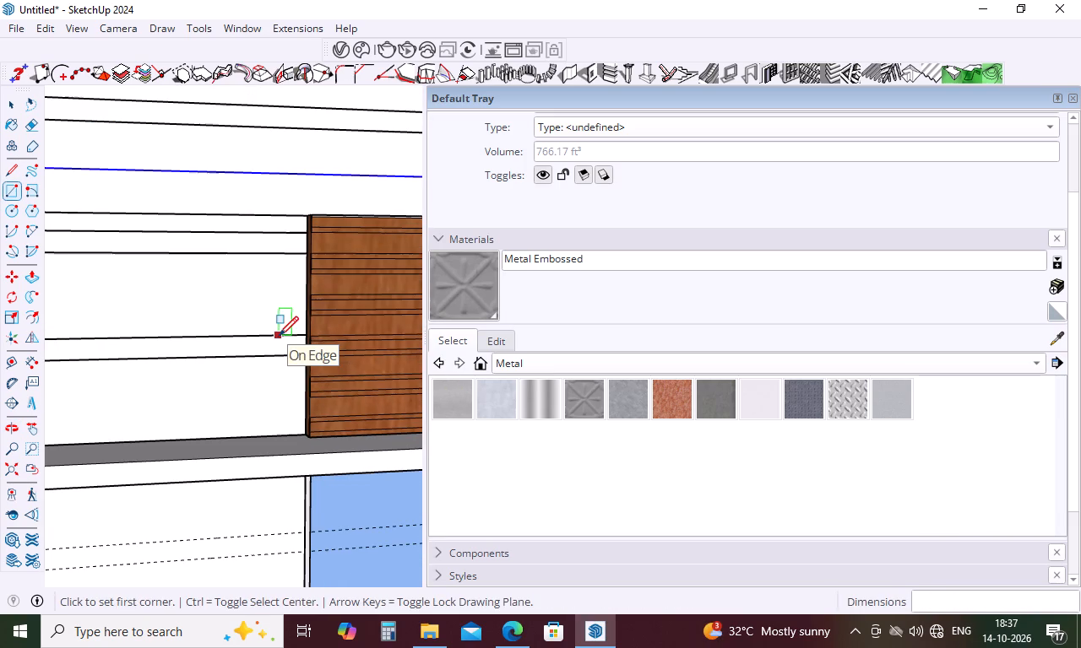
pyautogui.scroll(-4, 279, 336)
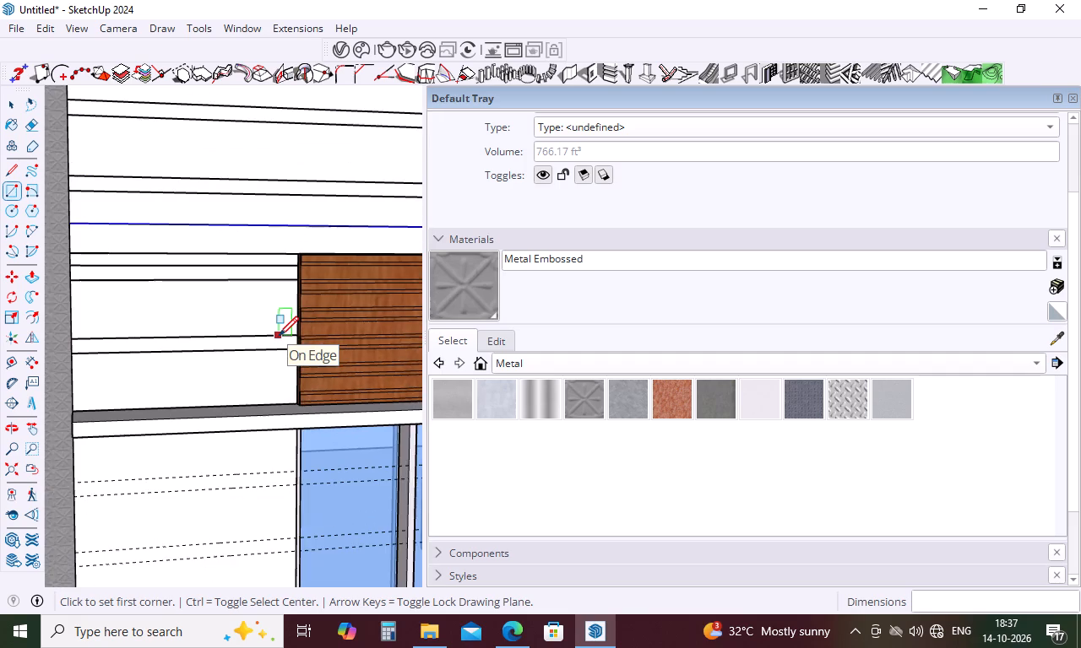
pyautogui.scroll(-12, 279, 336)
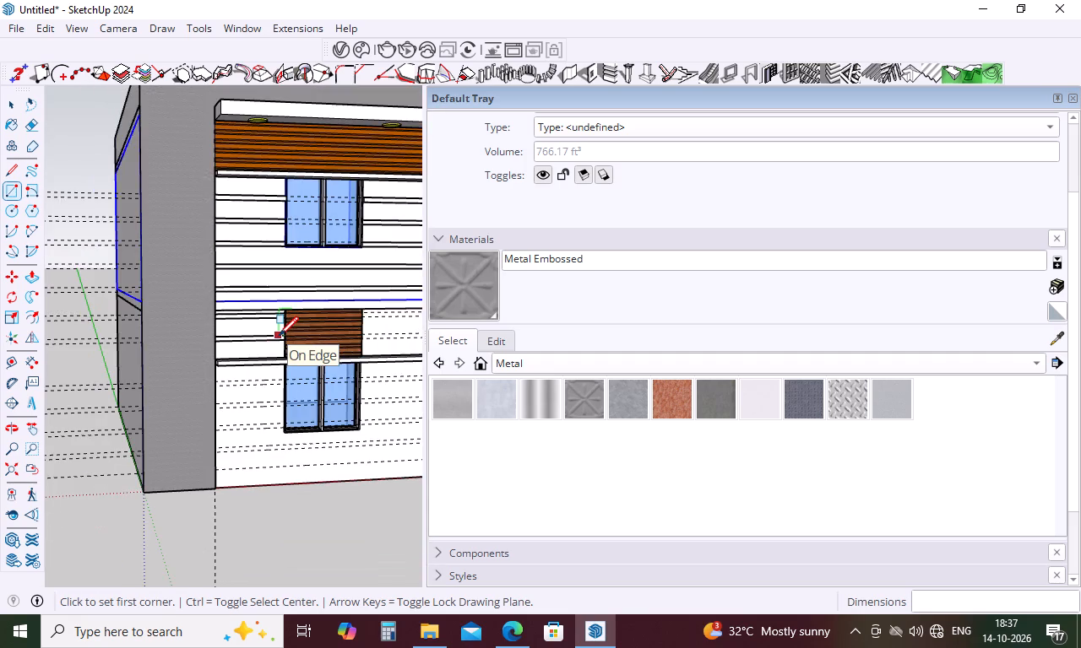
pyautogui.scroll(-4, 279, 336)
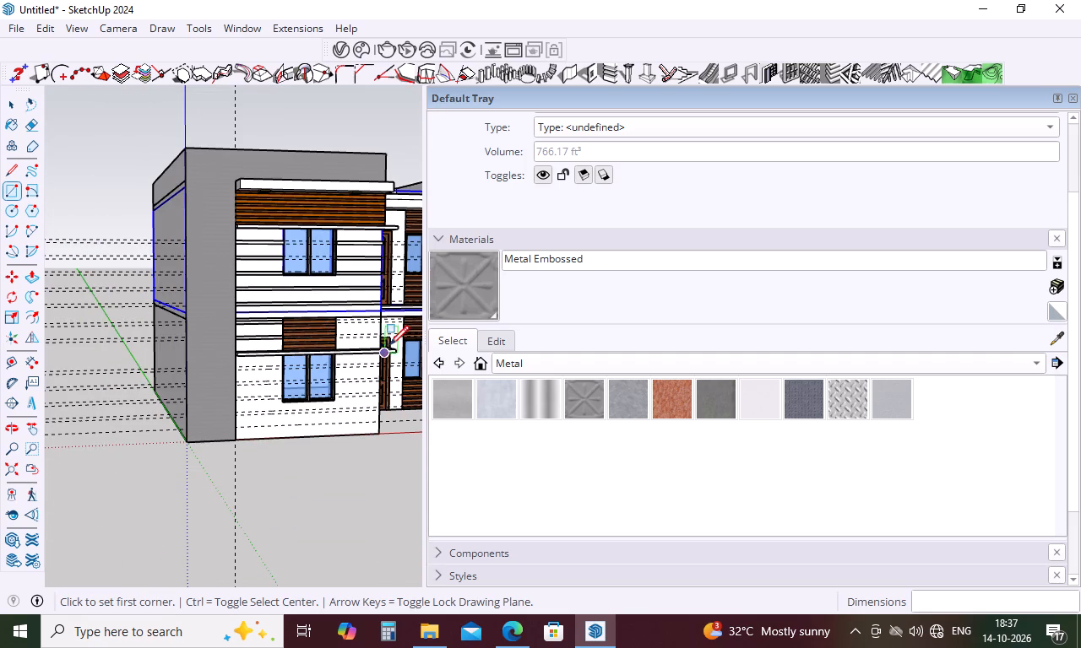
pyautogui.scroll(9, 394, 340)
pyautogui.scroll(5, 225, 279)
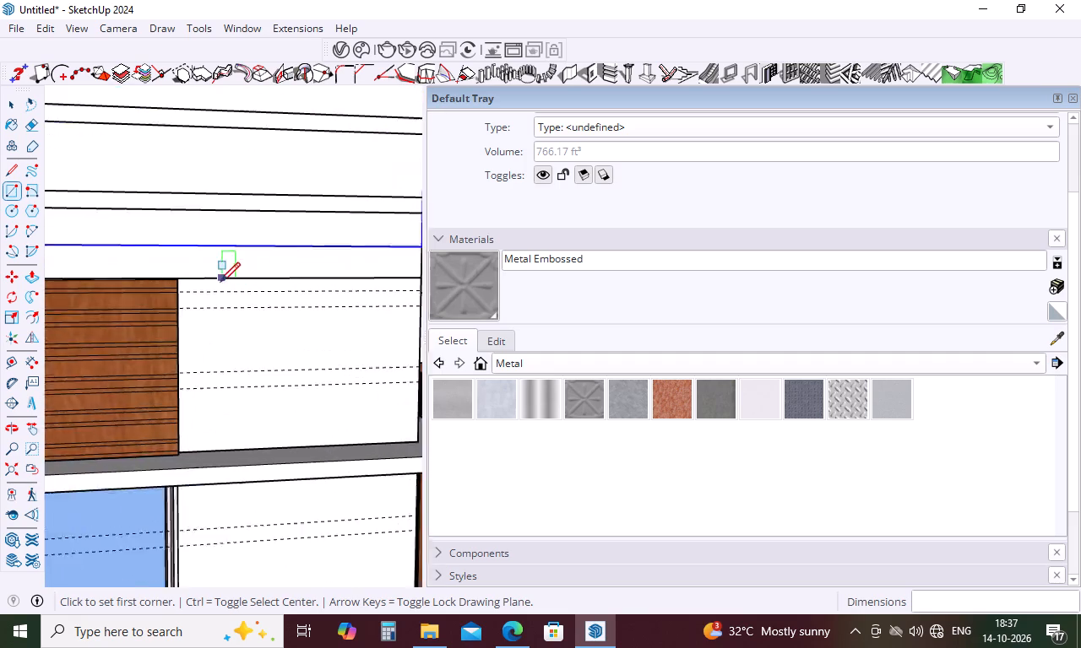
pyautogui.scroll(4, 194, 295)
pyautogui.moveTo(166, 295); pyautogui.dragTo(147, 294, button='middle')
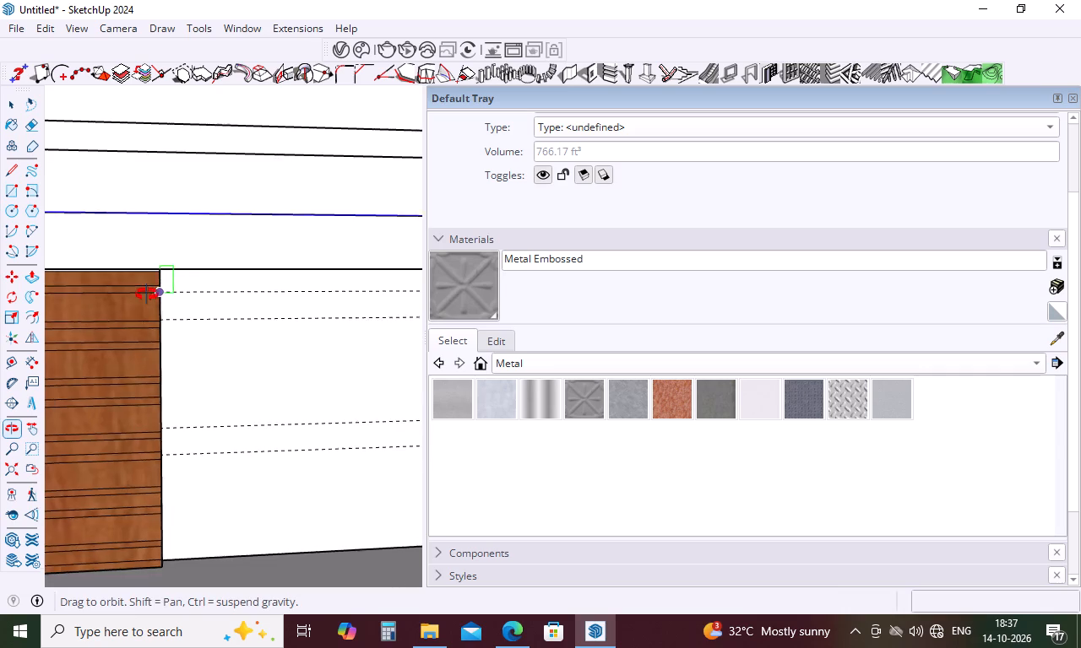
pyautogui.moveTo(147, 294); pyautogui.dragTo(0, 294, button='middle')
pyautogui.click(166, 290)
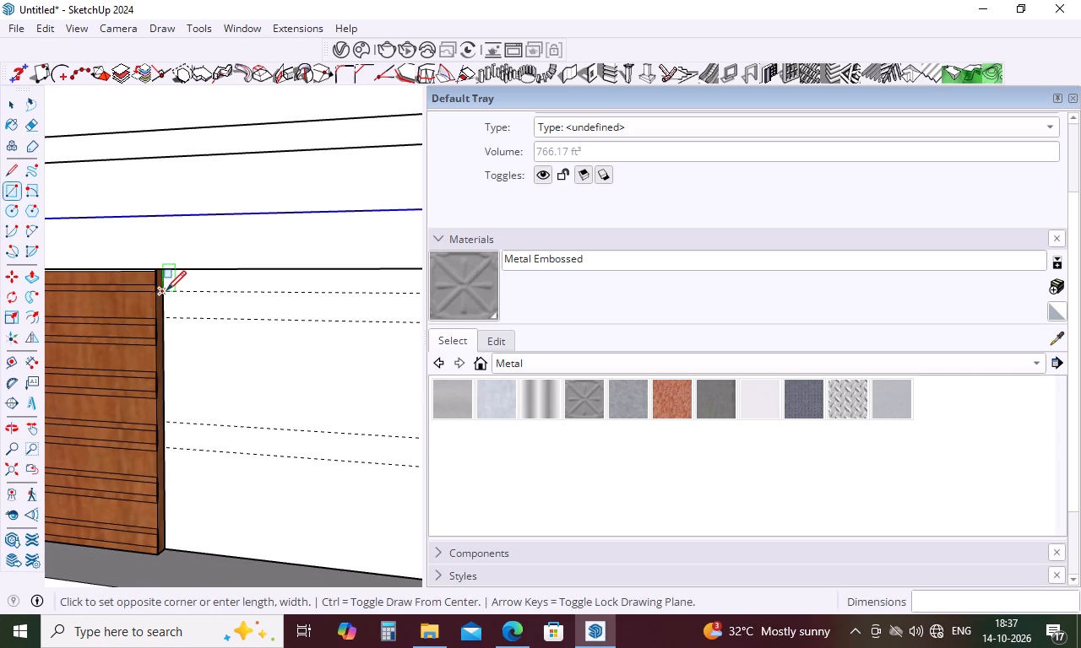
pyautogui.scroll(-15, 166, 290)
pyautogui.scroll(2, 272, 303)
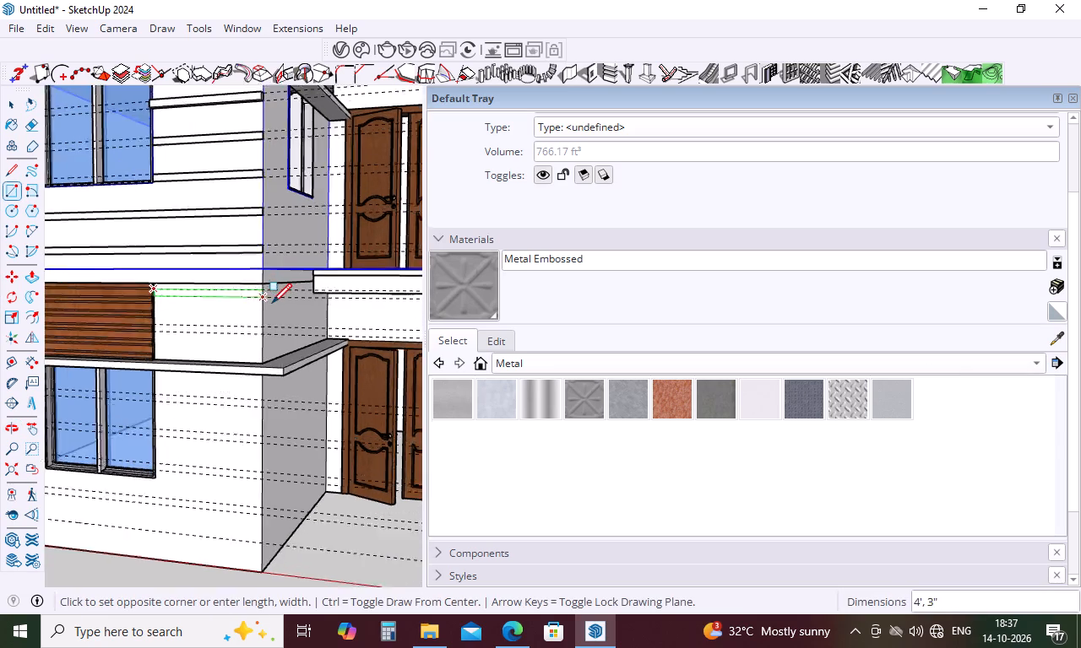
pyautogui.scroll(2, 272, 303)
pyautogui.click(259, 298)
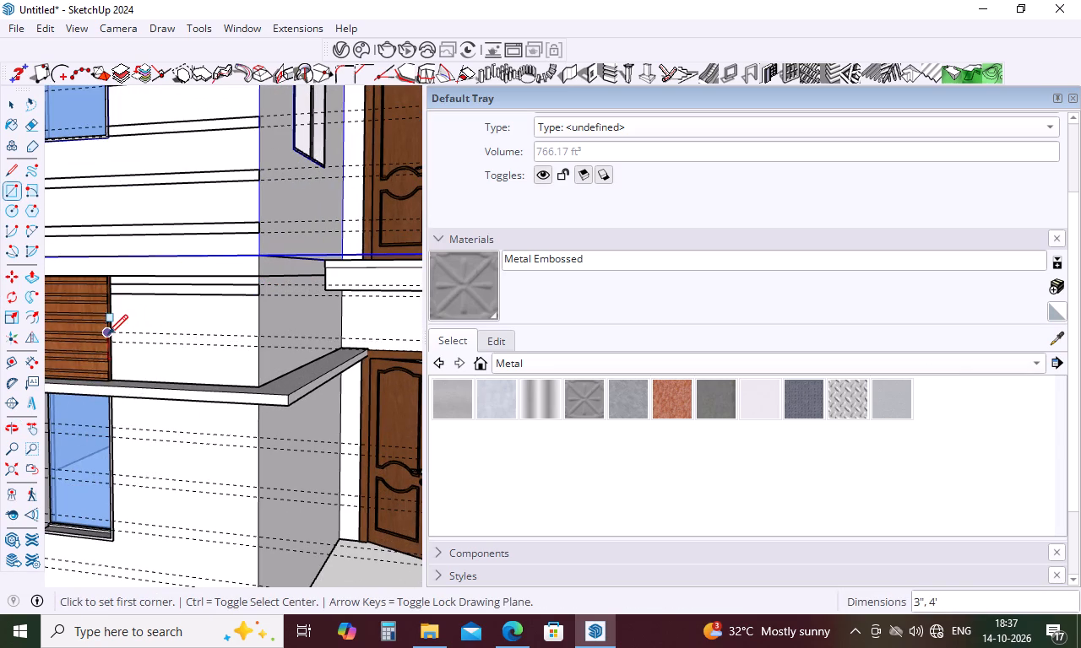
# Draw a 4' by 3" rectangle between the lower guide pair, from the wood panel's far edge to the front wall's corner.
pyautogui.scroll(9, 111, 332)
pyautogui.click(111, 331)
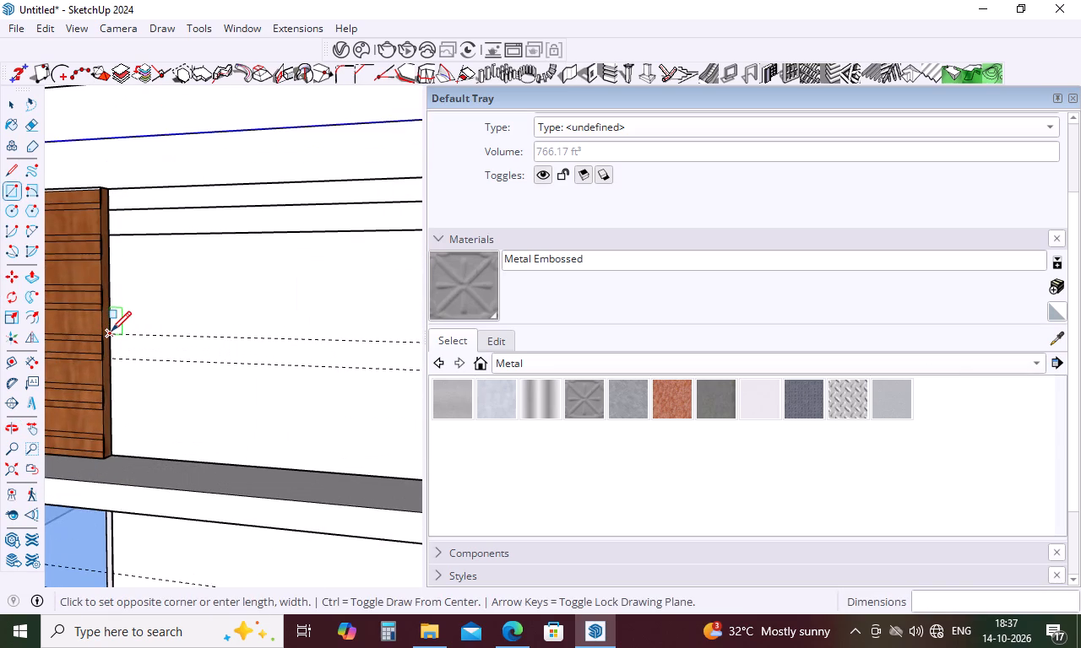
pyautogui.scroll(-20, 111, 331)
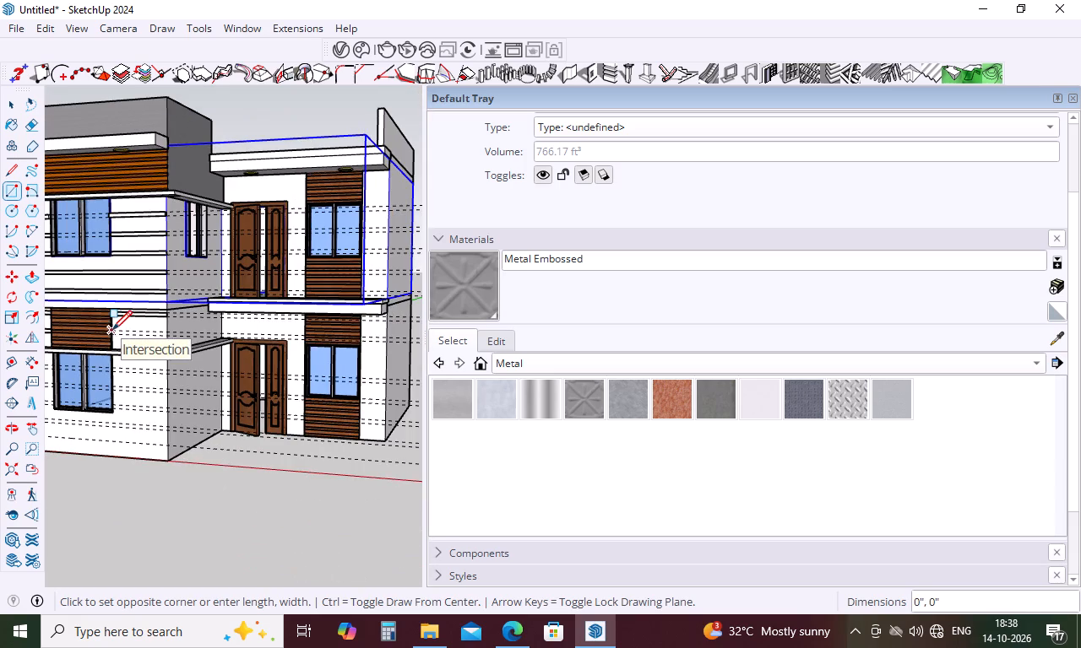
pyautogui.scroll(11, 163, 335)
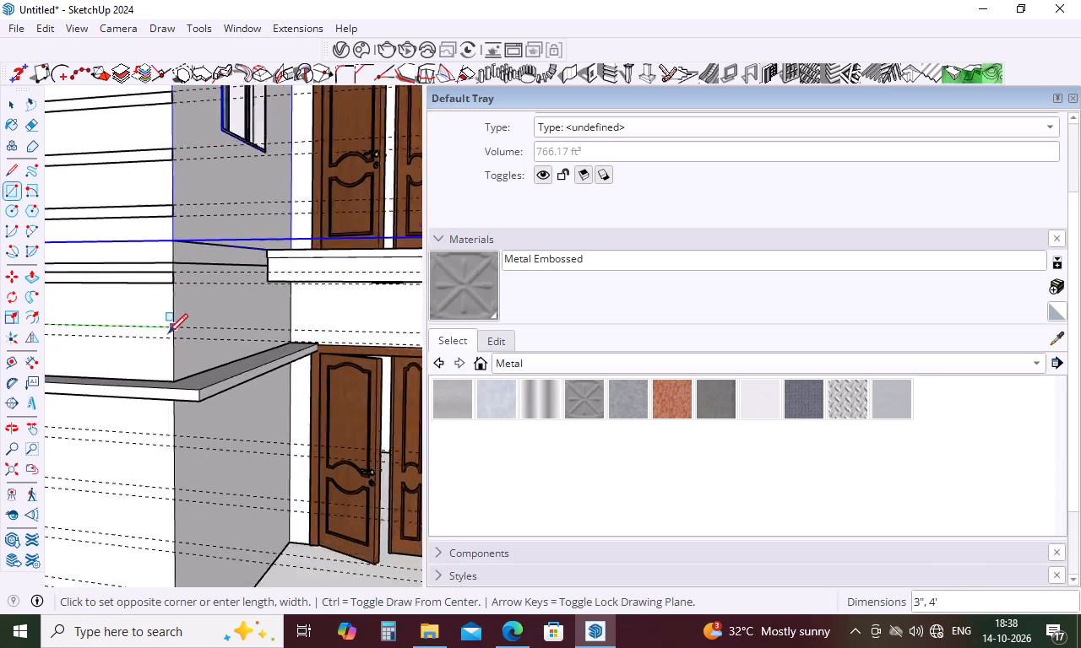
pyautogui.scroll(2, 168, 333)
pyautogui.click(177, 338)
# Draw a band rectangle between the first guide pair below the ledge, from the grey frame to the ground-floor window's near edge.
pyautogui.scroll(-9, 182, 339)
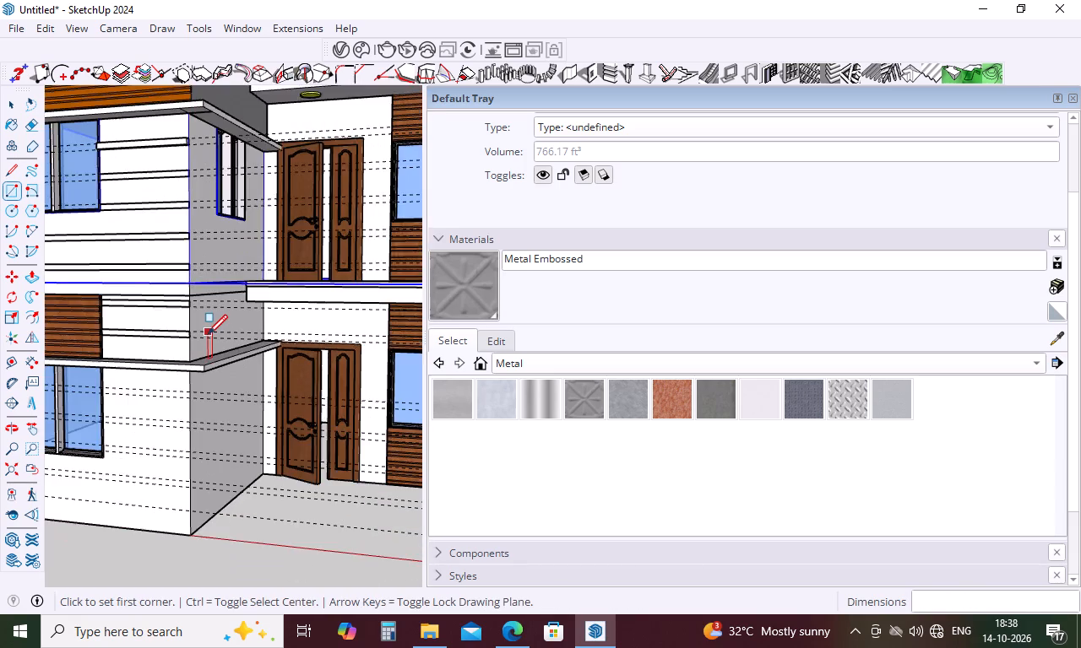
pyautogui.scroll(-14, 208, 334)
pyautogui.moveTo(208, 353); pyautogui.dragTo(312, 340, button='middle')
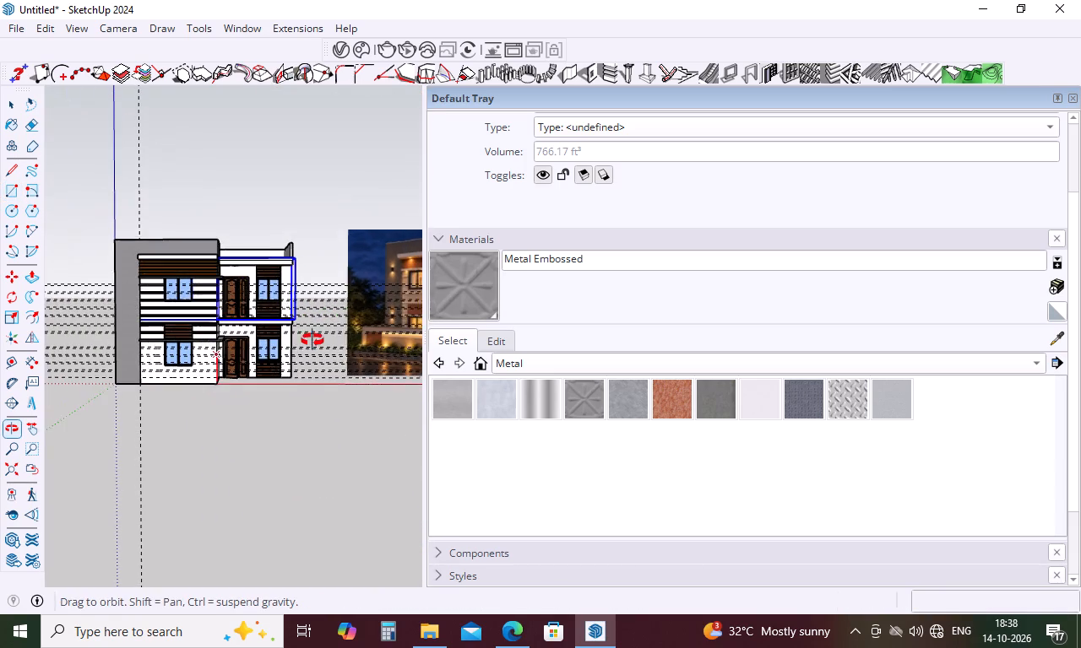
pyautogui.moveTo(312, 340); pyautogui.dragTo(313, 339, button='middle')
pyautogui.scroll(14, 155, 365)
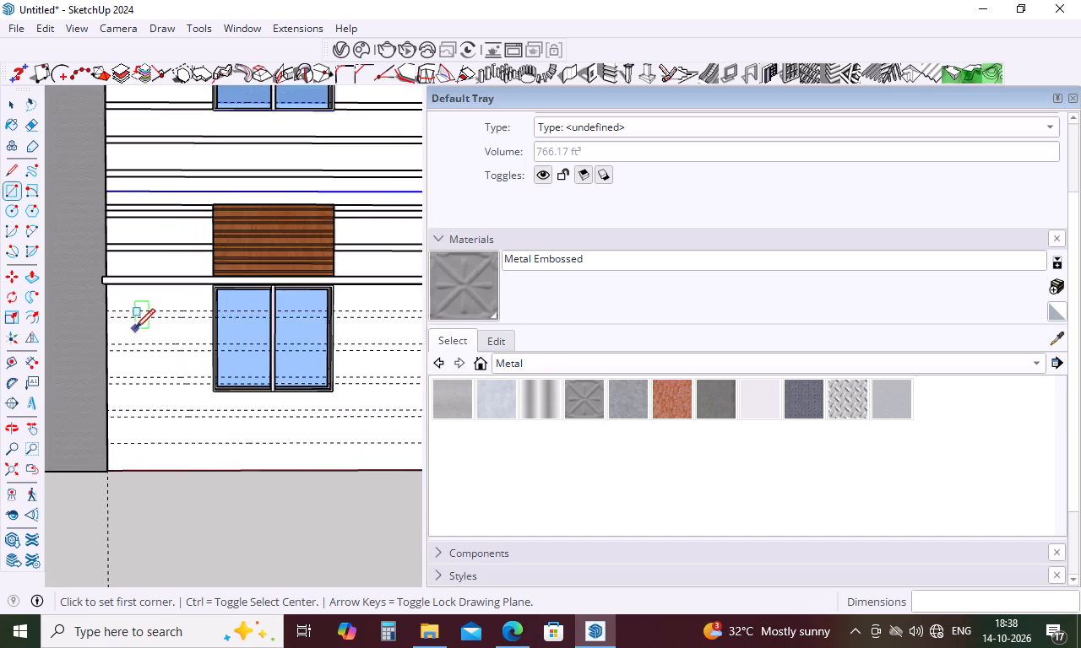
pyautogui.scroll(12, 129, 324)
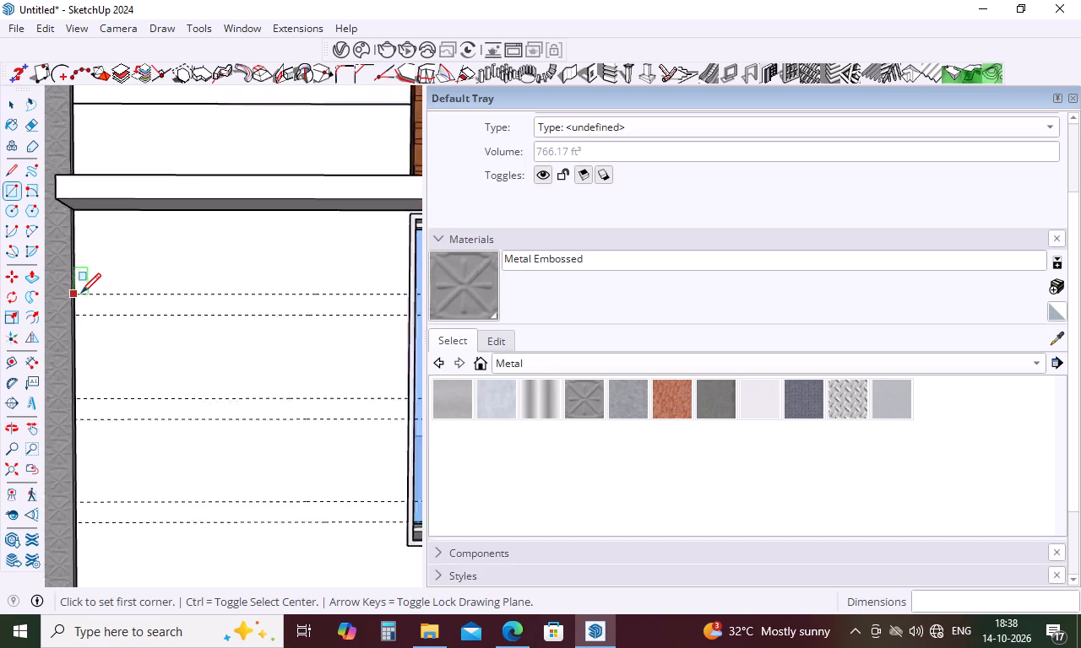
pyautogui.scroll(7, 81, 293)
pyautogui.click(71, 294)
pyautogui.scroll(-15, 93, 312)
pyautogui.scroll(3, 273, 321)
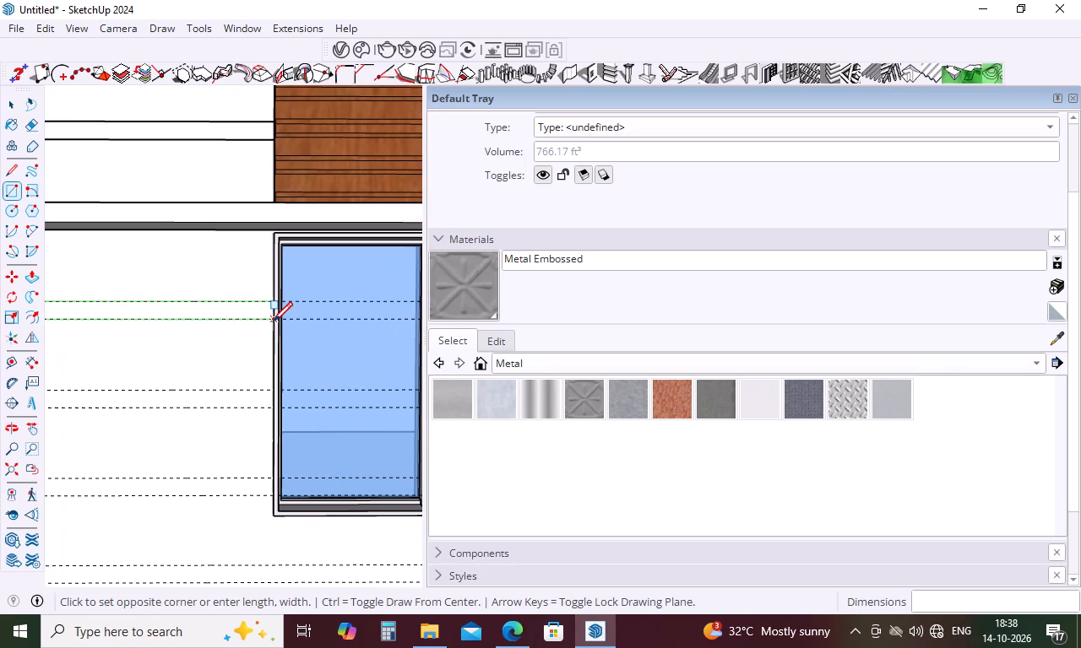
pyautogui.scroll(1, 273, 321)
pyautogui.click(273, 321)
# Draw a 4' by 3" rectangle between the first guide pair below the ledge, from the ground-floor window's far edge to the wall's corner.
pyautogui.scroll(-14, 256, 329)
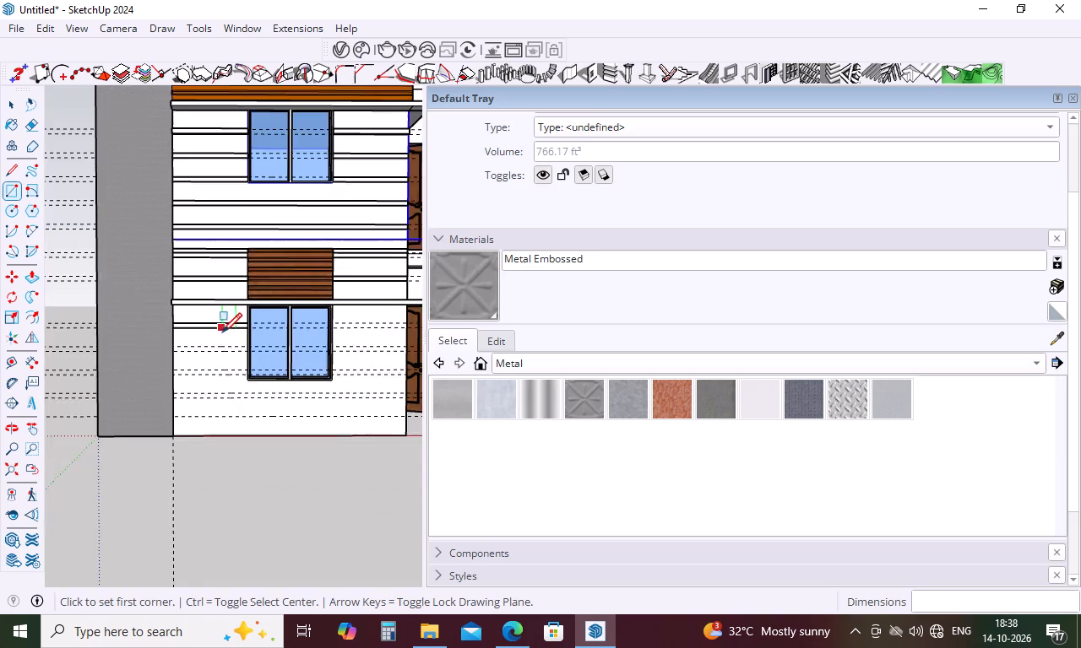
pyautogui.scroll(-5, 217, 332)
pyautogui.scroll(5, 364, 330)
pyautogui.scroll(9, 248, 321)
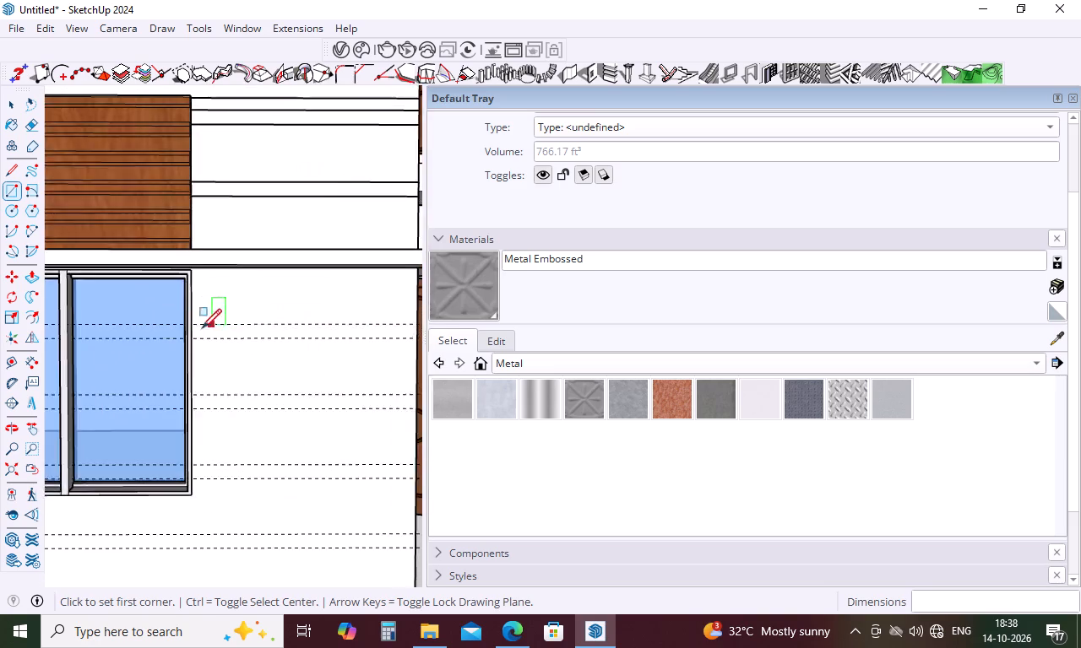
pyautogui.scroll(4, 202, 328)
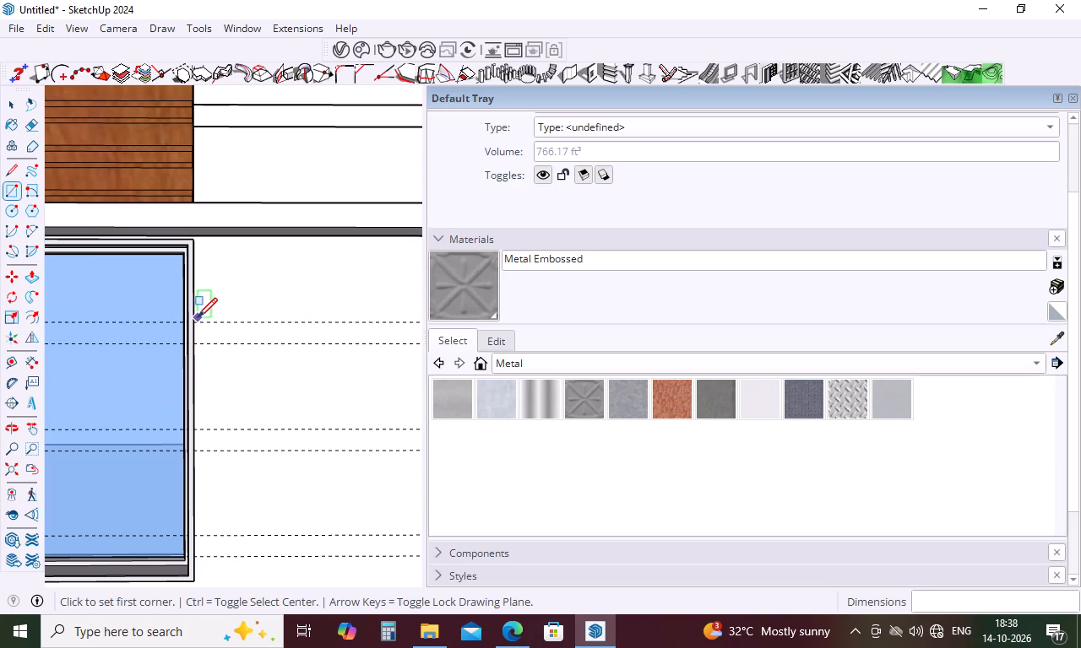
pyautogui.moveTo(203, 321); pyautogui.dragTo(120, 321, button='middle')
pyautogui.scroll(6, 158, 324)
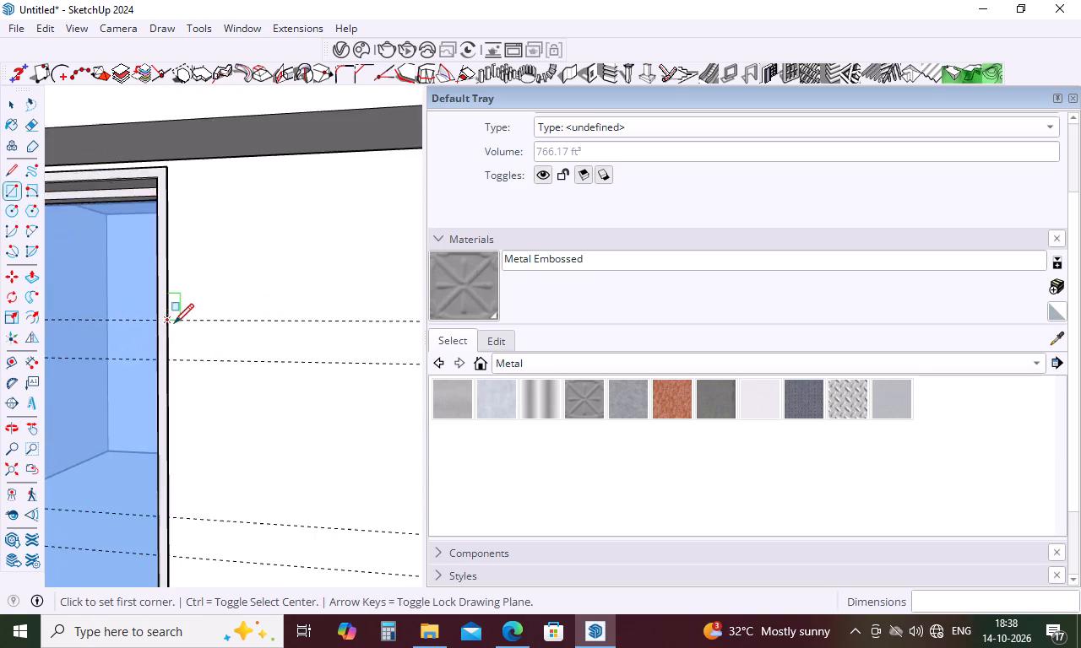
pyautogui.scroll(5, 174, 323)
pyautogui.click(161, 318)
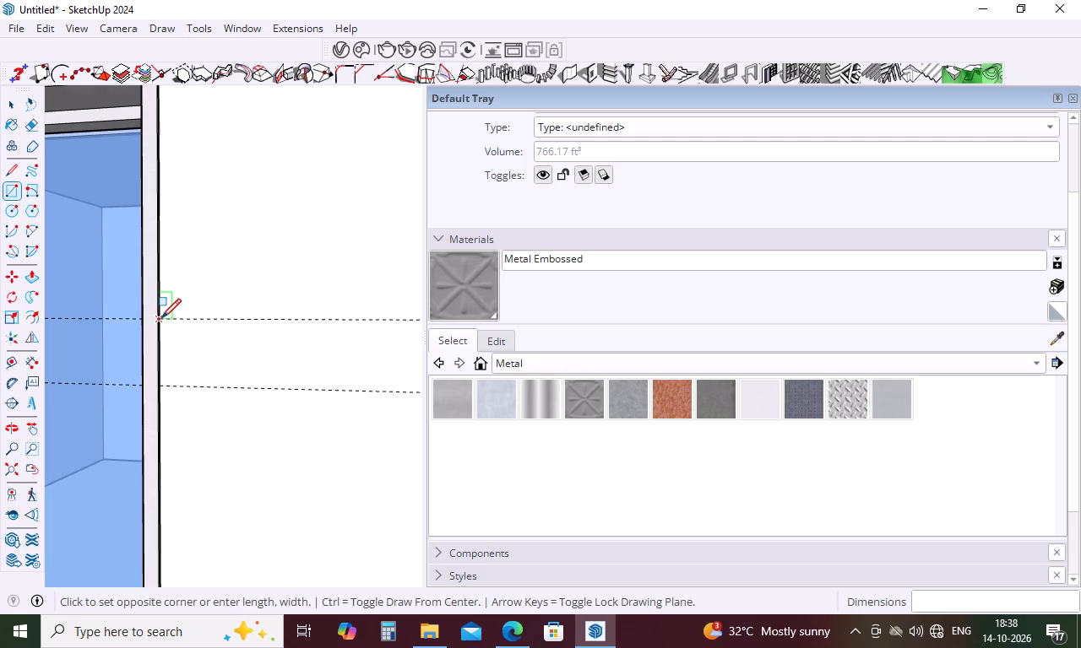
pyautogui.scroll(-20, 161, 318)
pyautogui.scroll(-4, 161, 318)
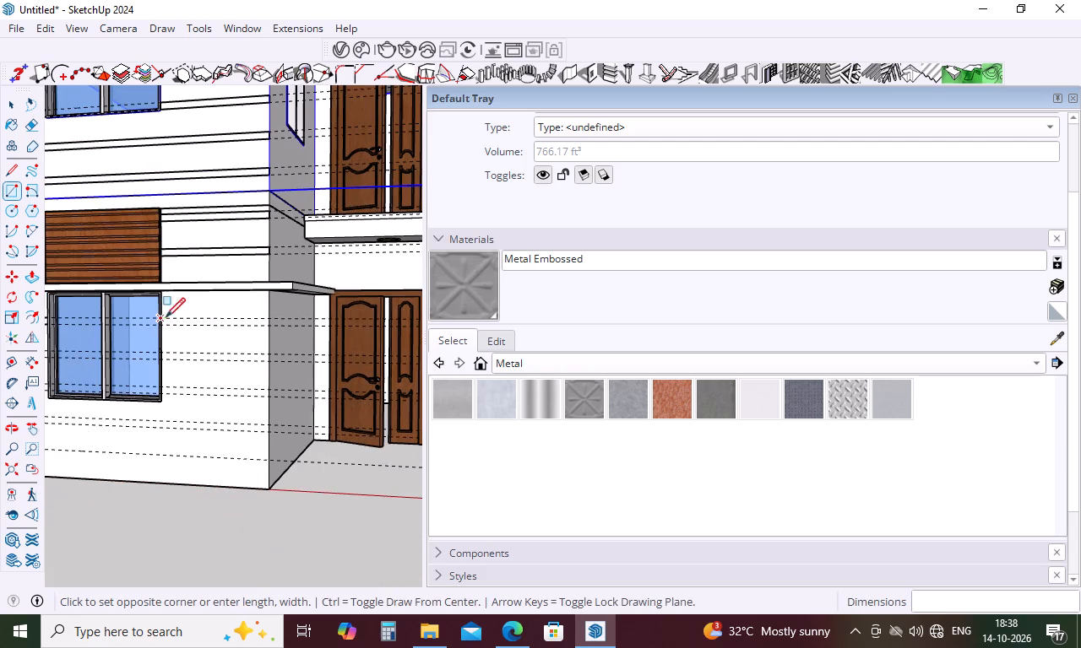
pyautogui.click(267, 325)
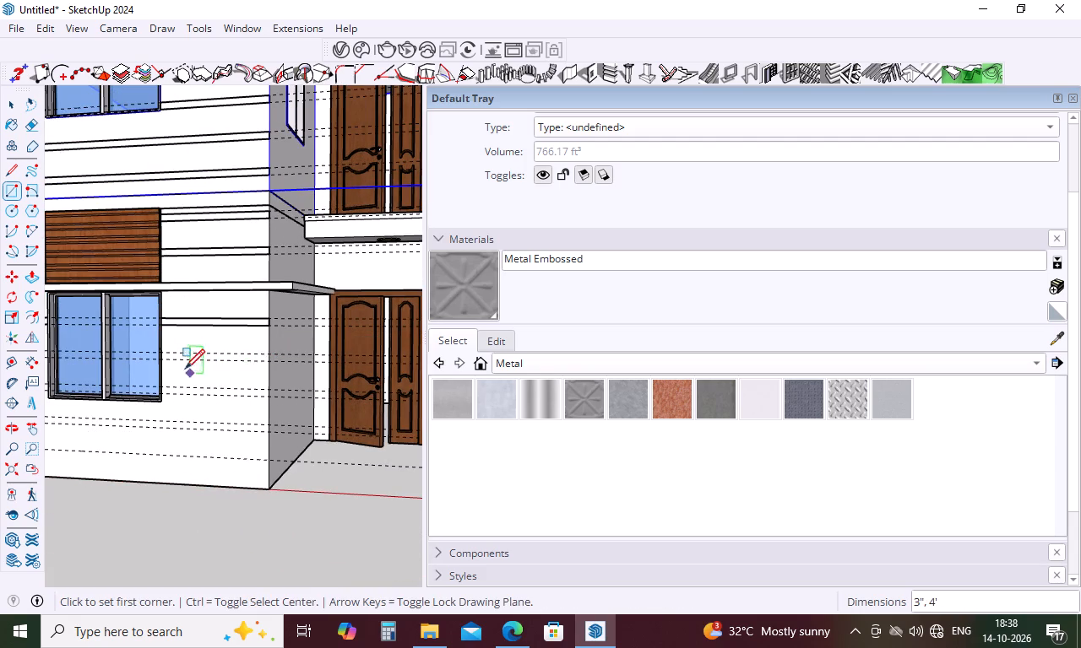
# Draw 3" high rectangles between the second and third guide pairs below the ledge, from the ground-floor window's far edge to the wall's corner.
pyautogui.scroll(13, 181, 364)
pyautogui.click(148, 336)
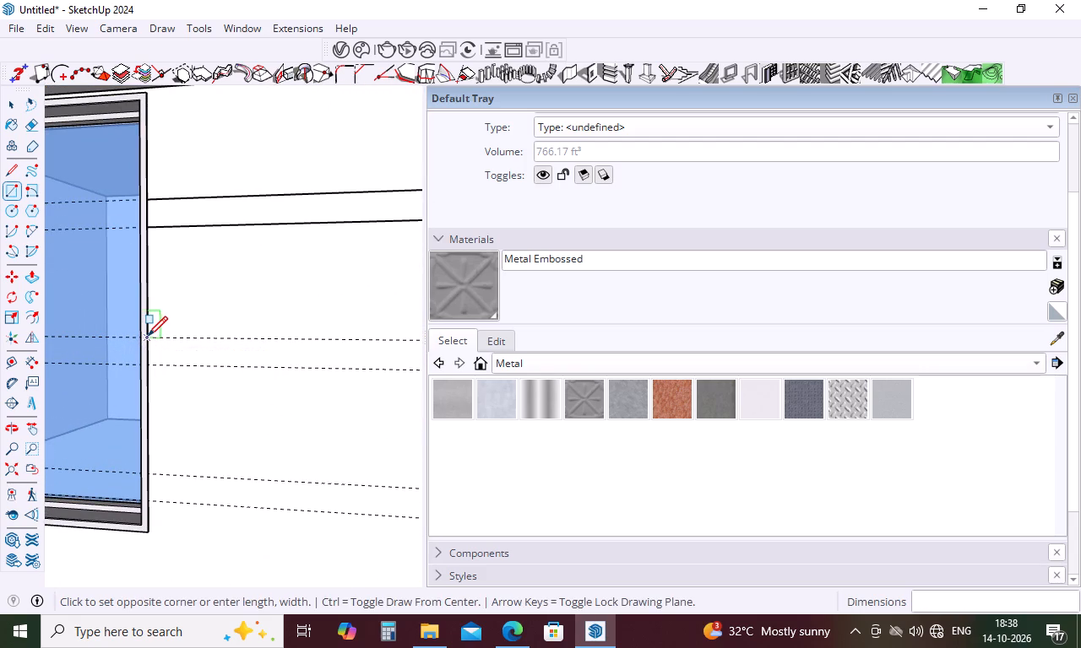
pyautogui.scroll(-10, 148, 336)
pyautogui.click(314, 352)
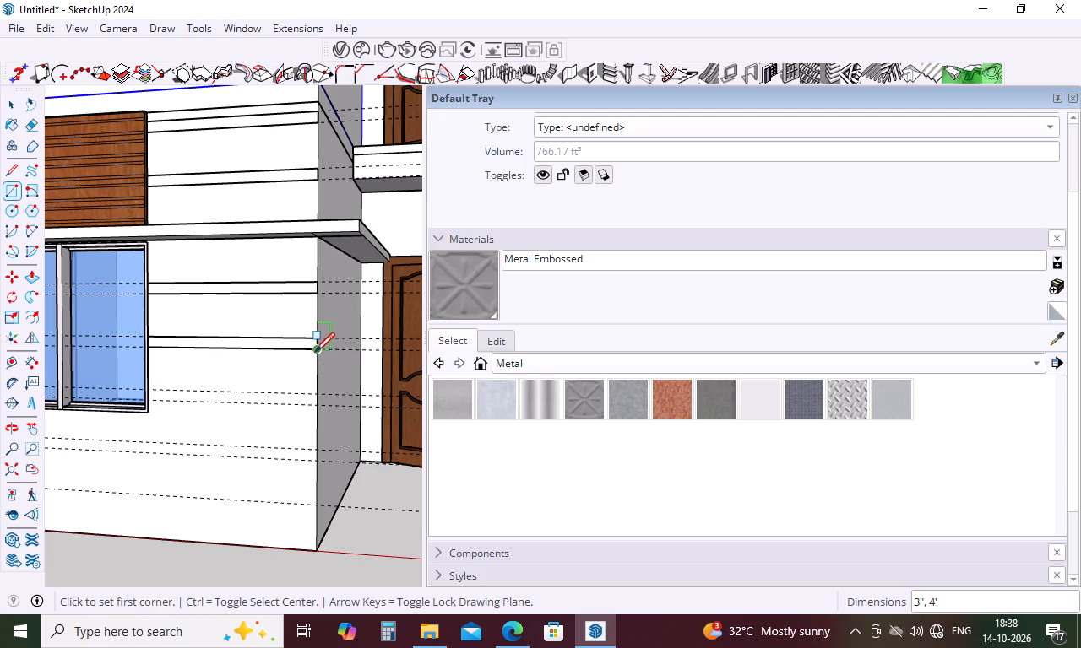
pyautogui.click(150, 390)
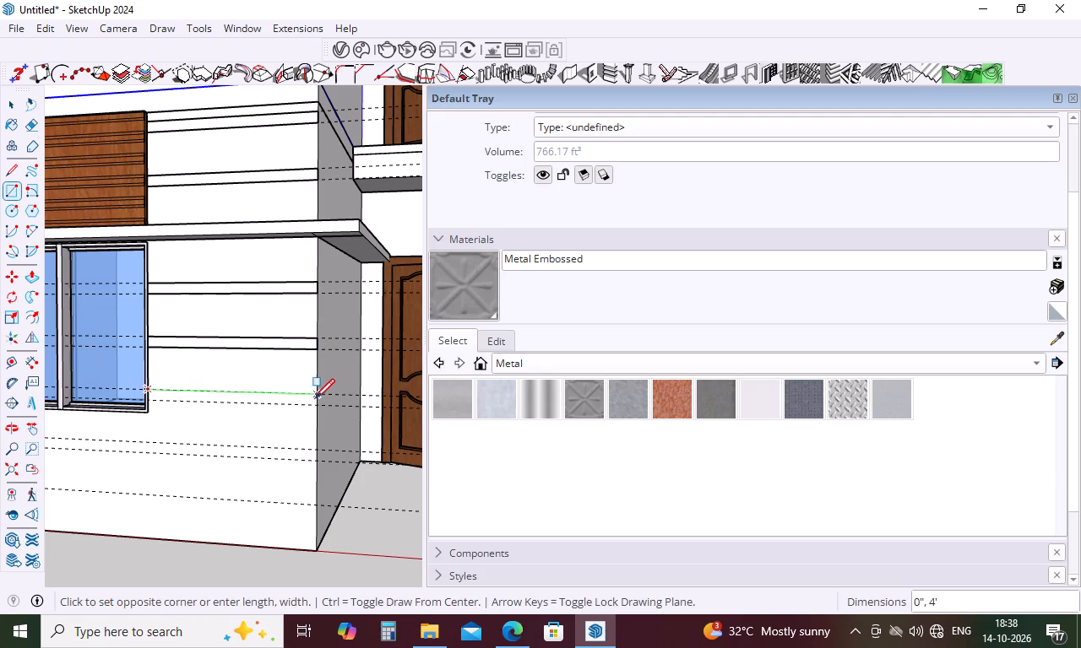
pyautogui.click(318, 402)
# Draw 4' by 3" rectangles between the second and third guide pairs below the ledge, from the grey frame to the ground-floor window's near edge.
pyautogui.scroll(-10, 328, 401)
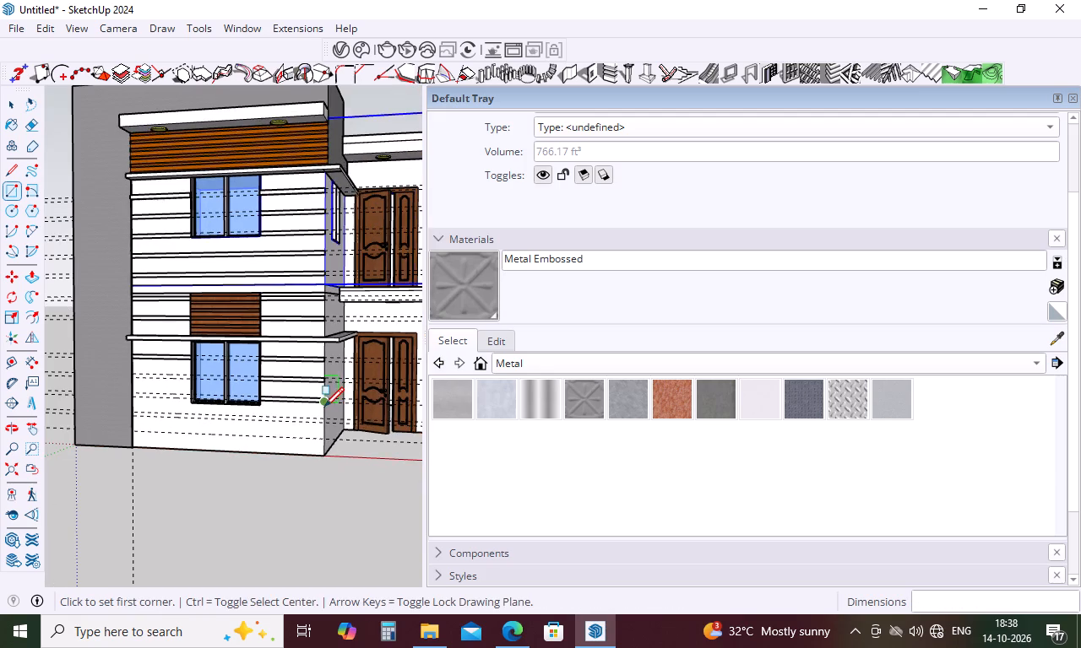
pyautogui.moveTo(324, 407); pyautogui.dragTo(388, 407, button='middle')
pyautogui.scroll(5, 135, 399)
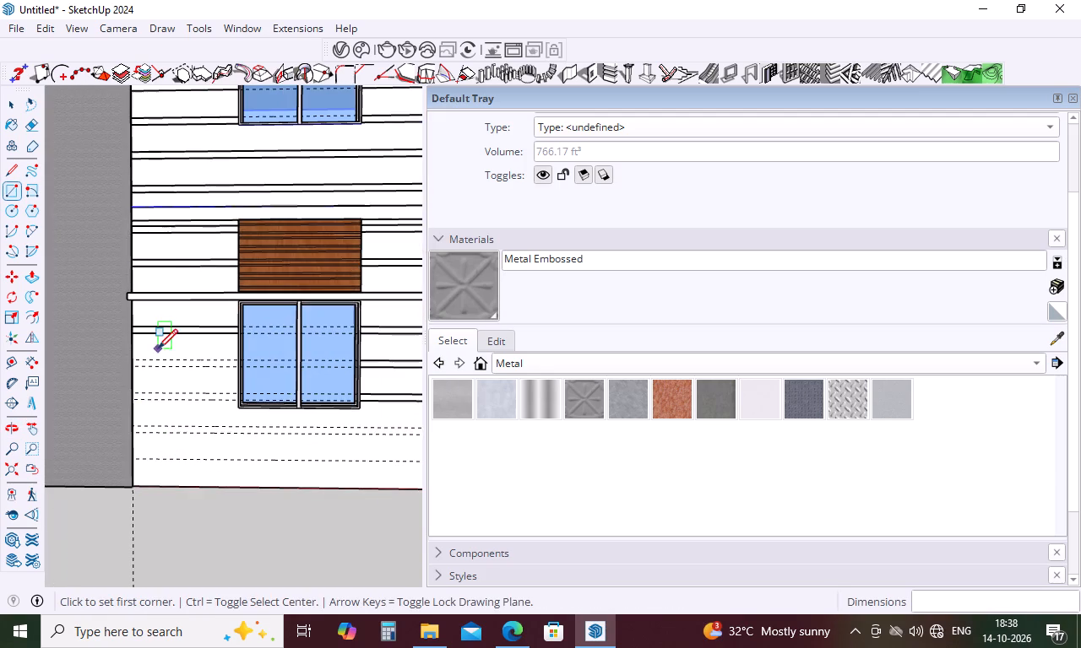
pyautogui.scroll(8, 156, 348)
pyautogui.click(117, 366)
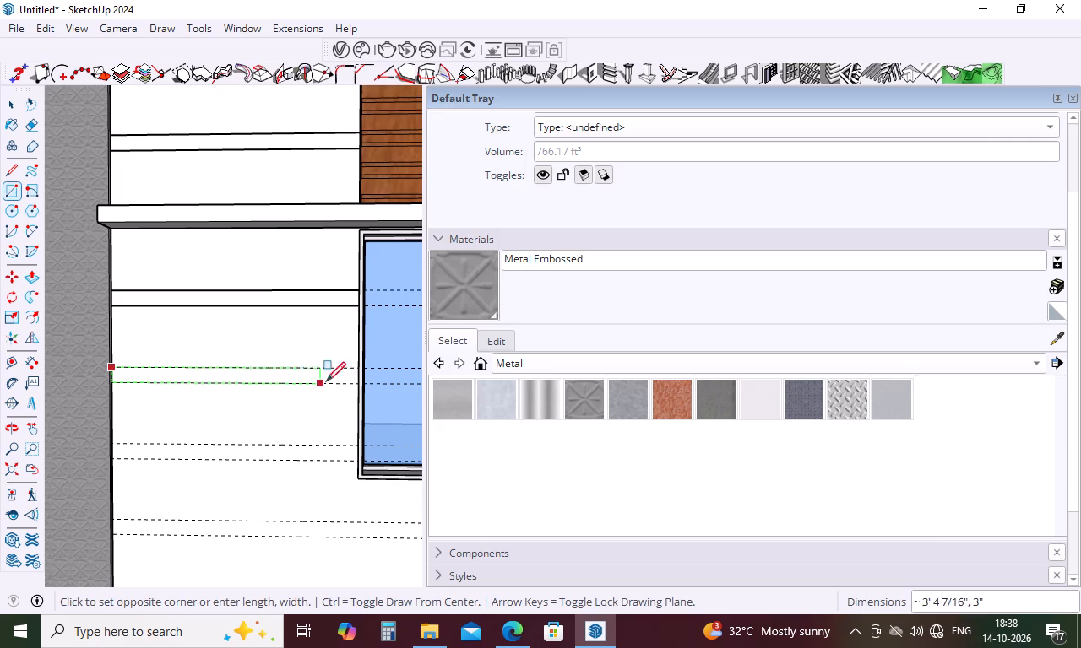
pyautogui.click(358, 382)
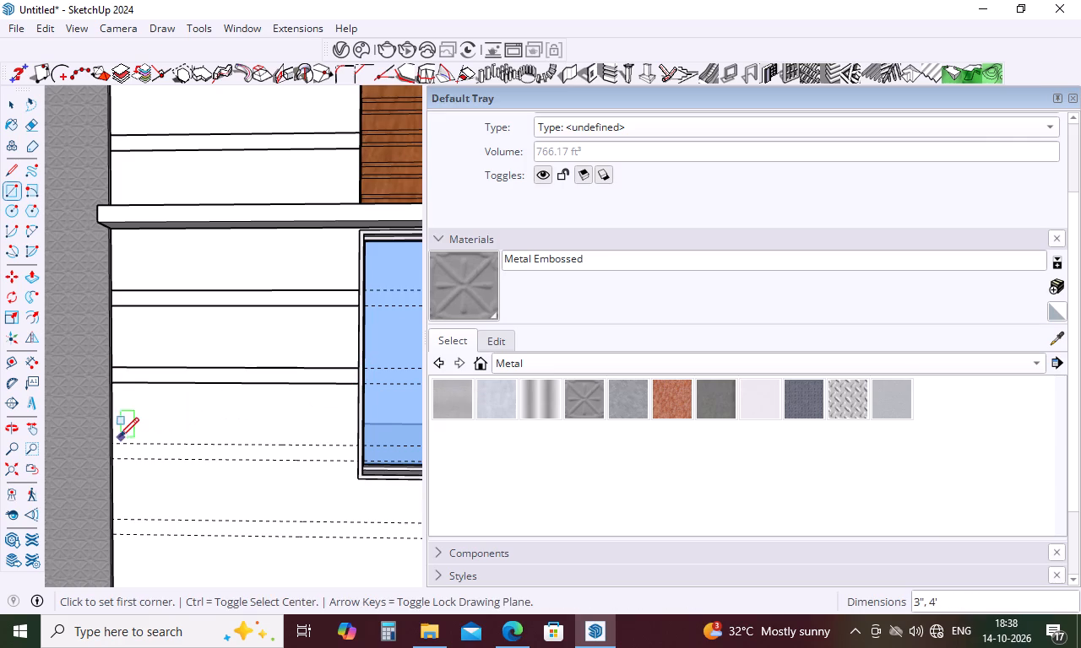
pyautogui.click(117, 441)
pyautogui.click(353, 459)
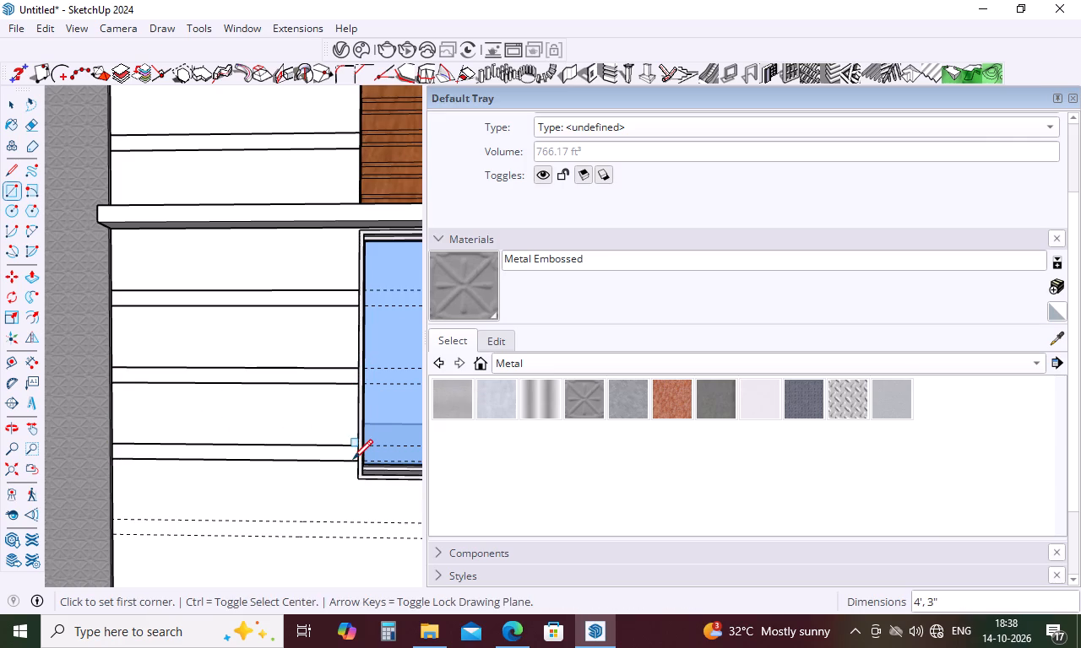
# Draw a 12' 6" by 3" rectangle between the guide pair beneath the ground-floor window, from the grey frame to the front wall's corner.
pyautogui.scroll(-15, 257, 359)
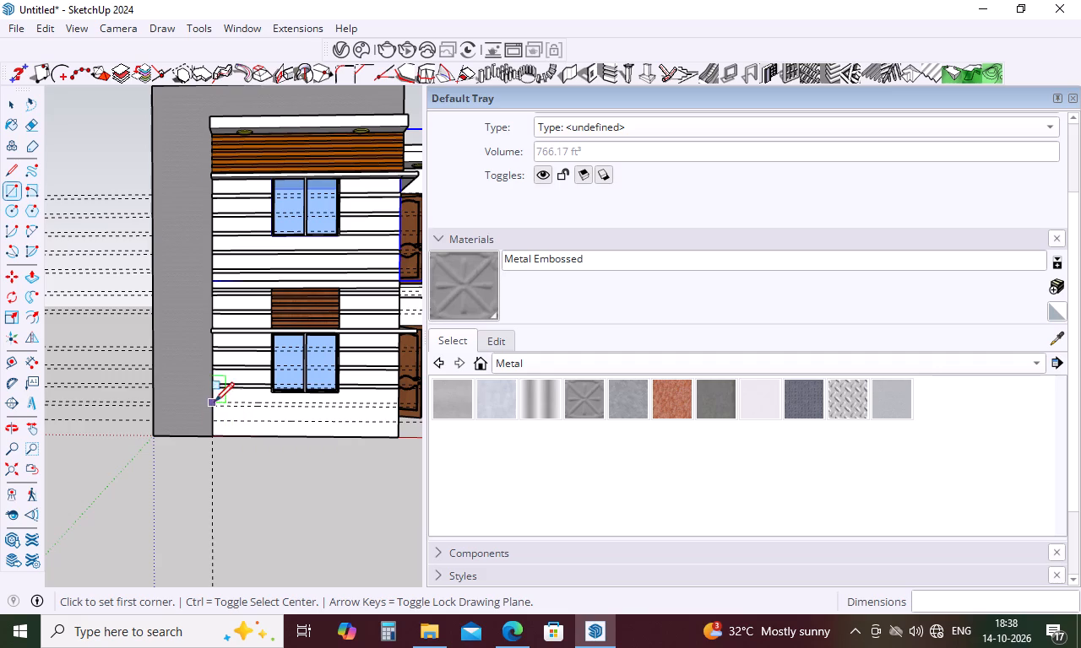
pyautogui.scroll(5, 361, 462)
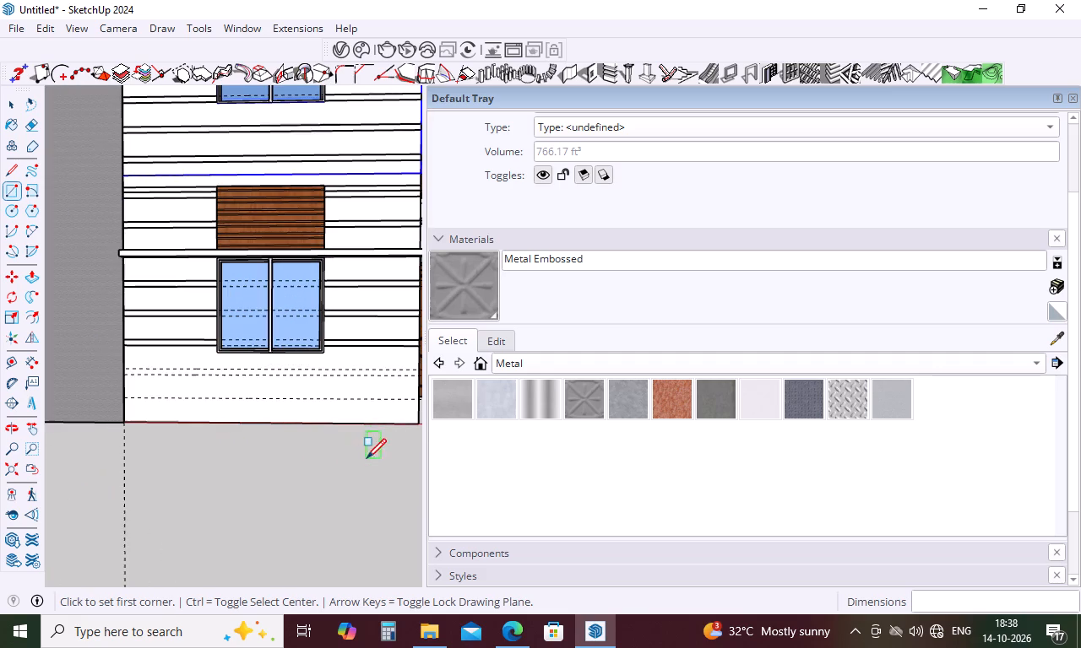
pyautogui.scroll(14, 131, 372)
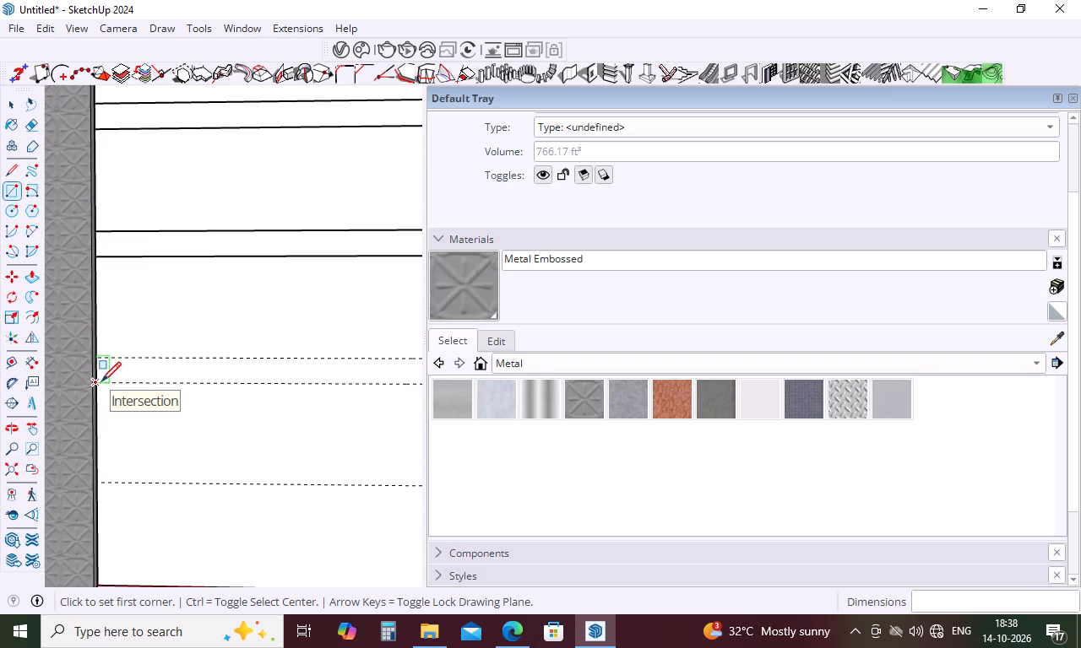
pyautogui.click(100, 381)
pyautogui.scroll(-10, 103, 378)
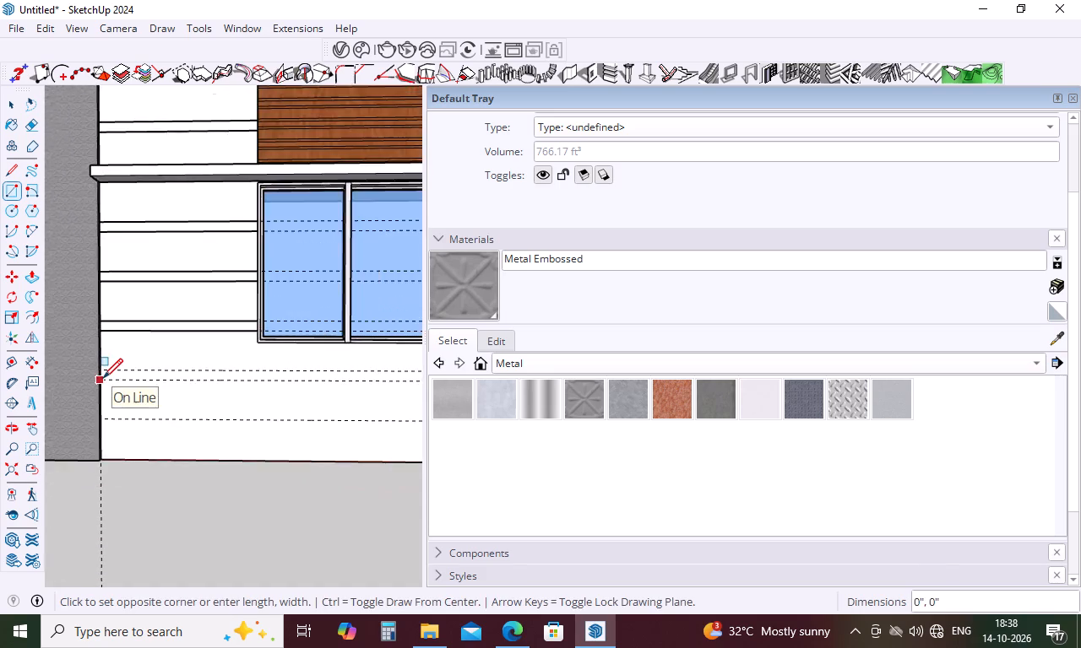
pyautogui.scroll(-10, 103, 378)
pyautogui.scroll(4, 296, 376)
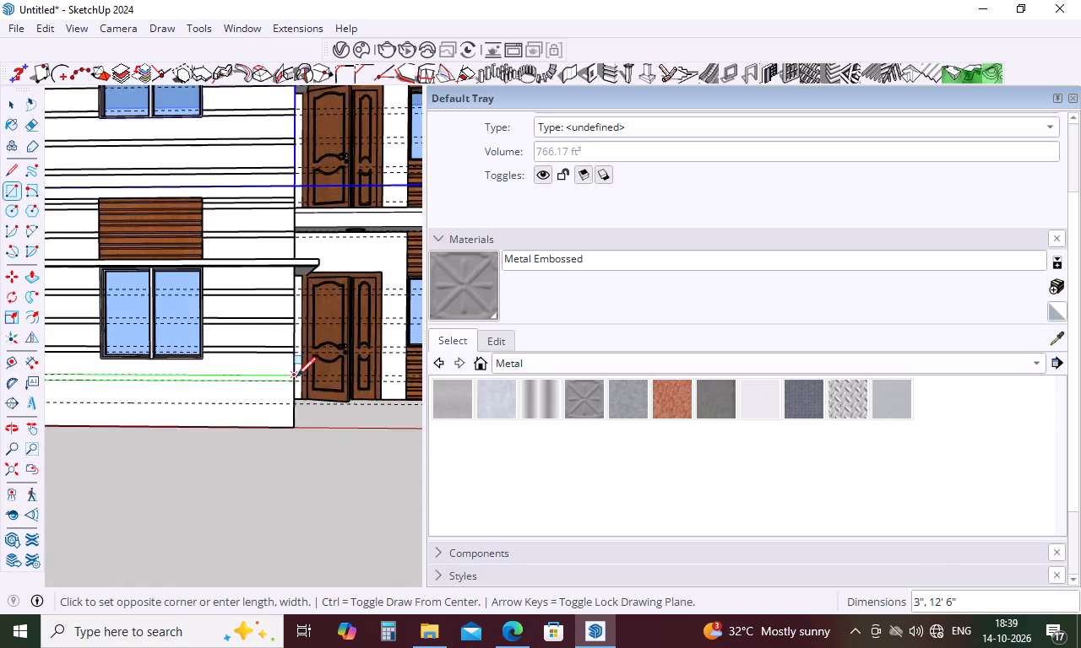
pyautogui.scroll(7, 296, 376)
pyautogui.click(289, 375)
pyautogui.scroll(-5, 311, 364)
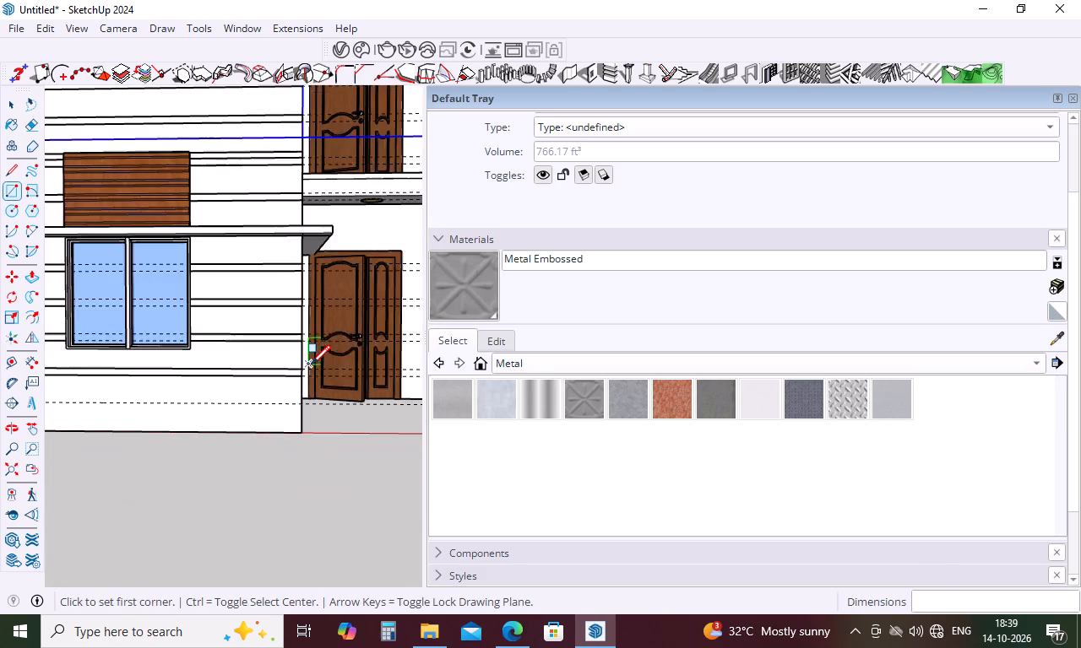
pyautogui.scroll(-7, 334, 359)
pyautogui.press('space')
pyautogui.scroll(-2, 257, 370)
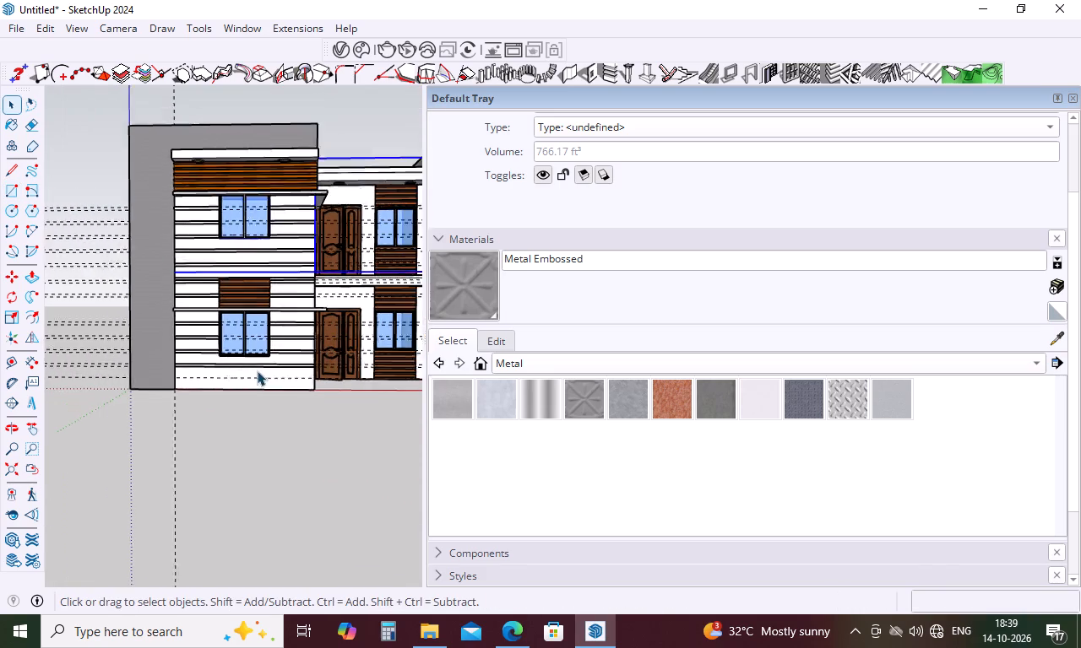
pyautogui.scroll(-2, 257, 370)
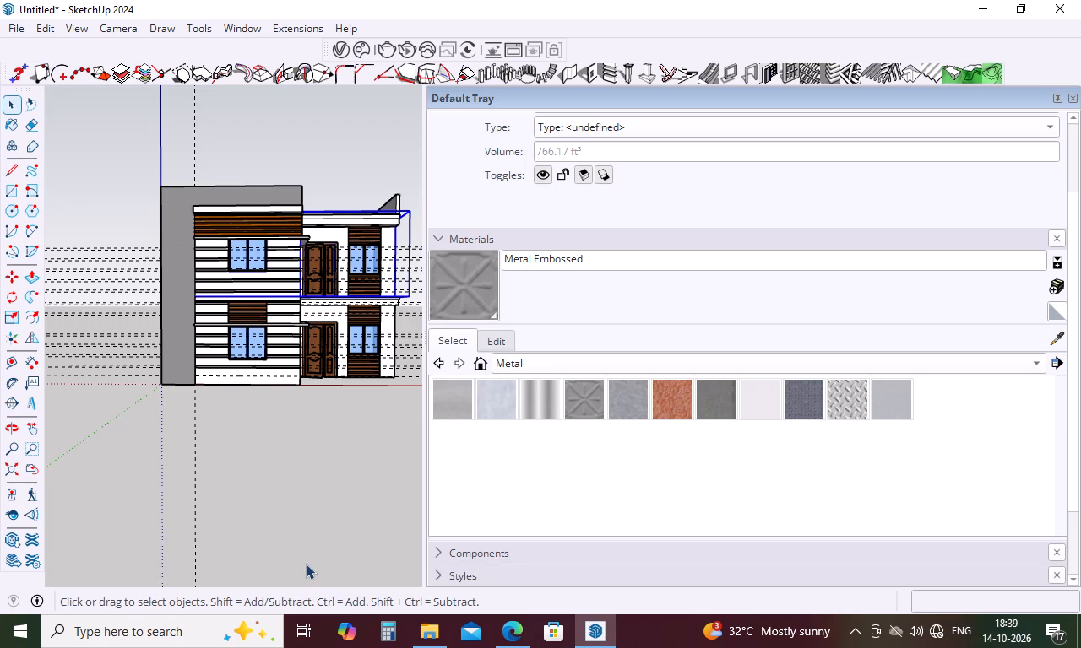
# Push/Pull out 3" the second and third bands between the upper window and the corner, and the two full-width bands beneath that window.
pyautogui.scroll(4, 267, 359)
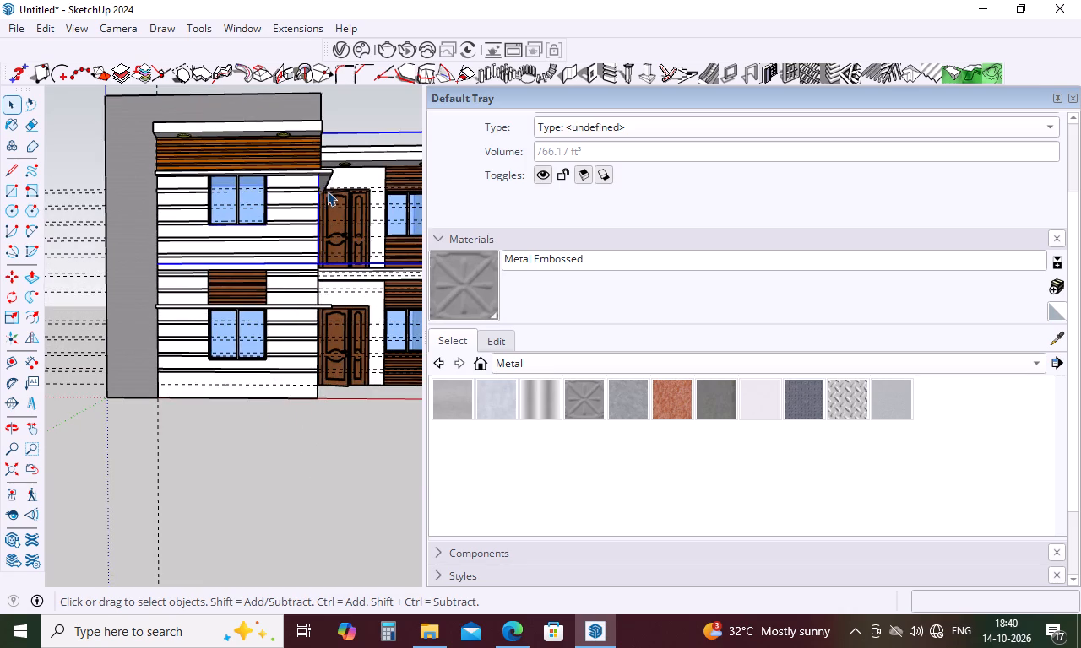
pyautogui.scroll(8, 312, 148)
pyautogui.scroll(4, 292, 215)
pyautogui.press('Escape')
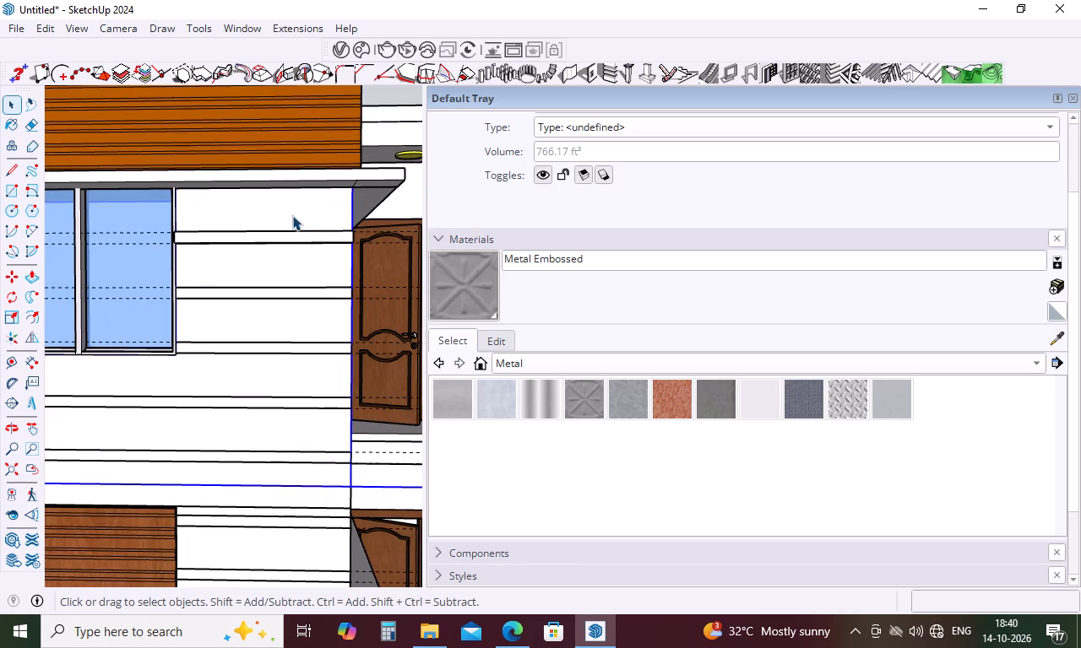
pyautogui.press('p')
pyautogui.moveTo(300, 256); pyautogui.dragTo(216, 274, button='middle')
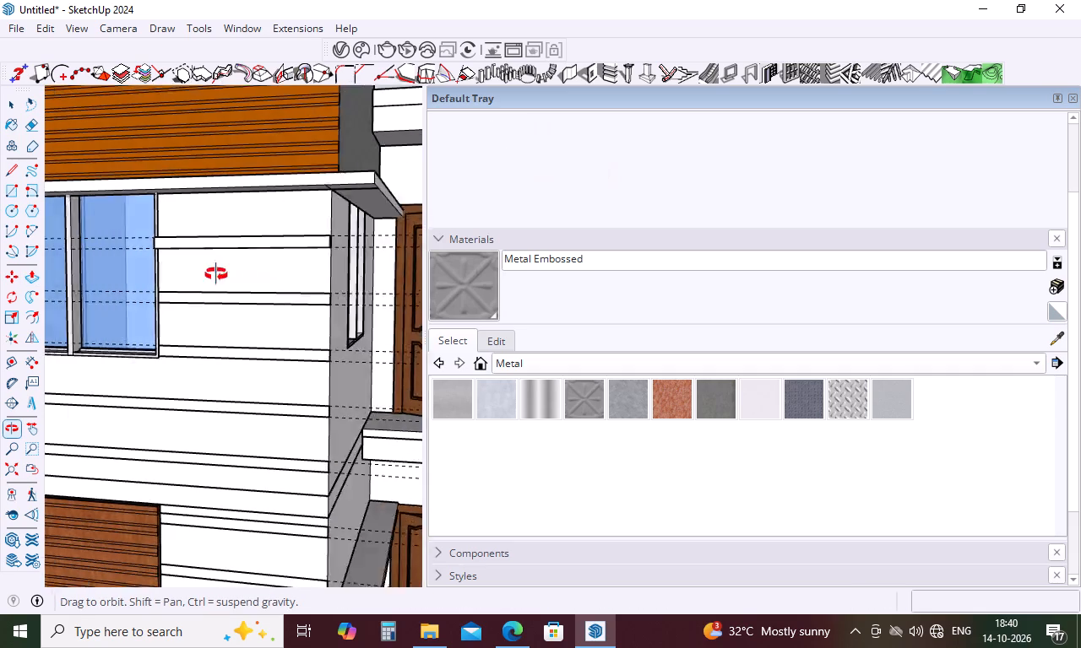
pyautogui.moveTo(216, 274); pyautogui.dragTo(35, 289, button='middle')
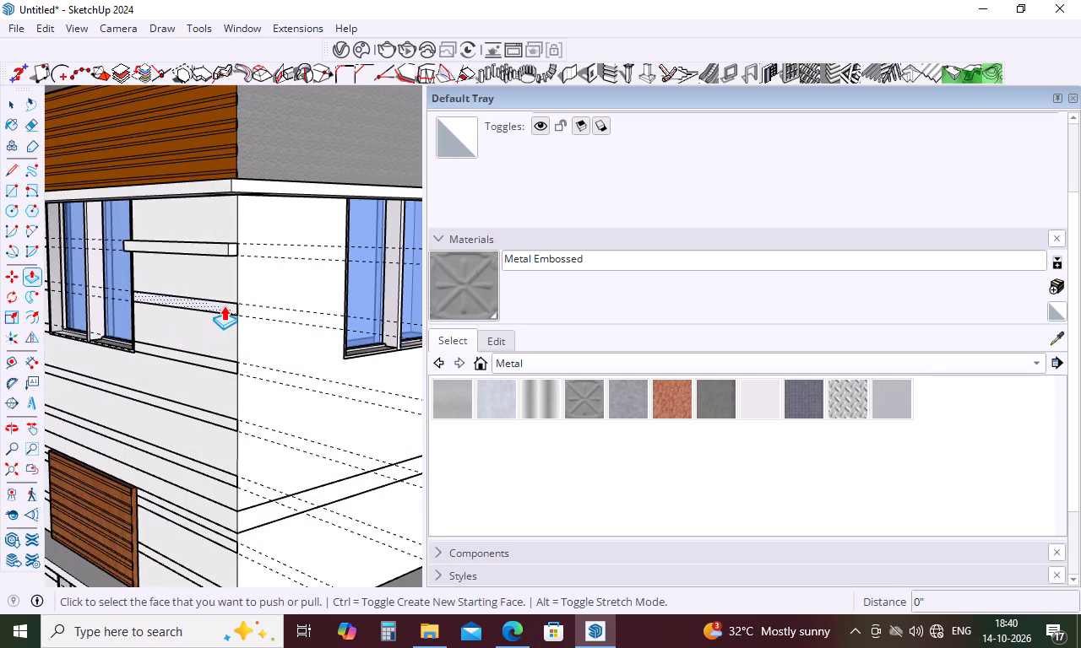
pyautogui.click(224, 305)
pyautogui.press('3')
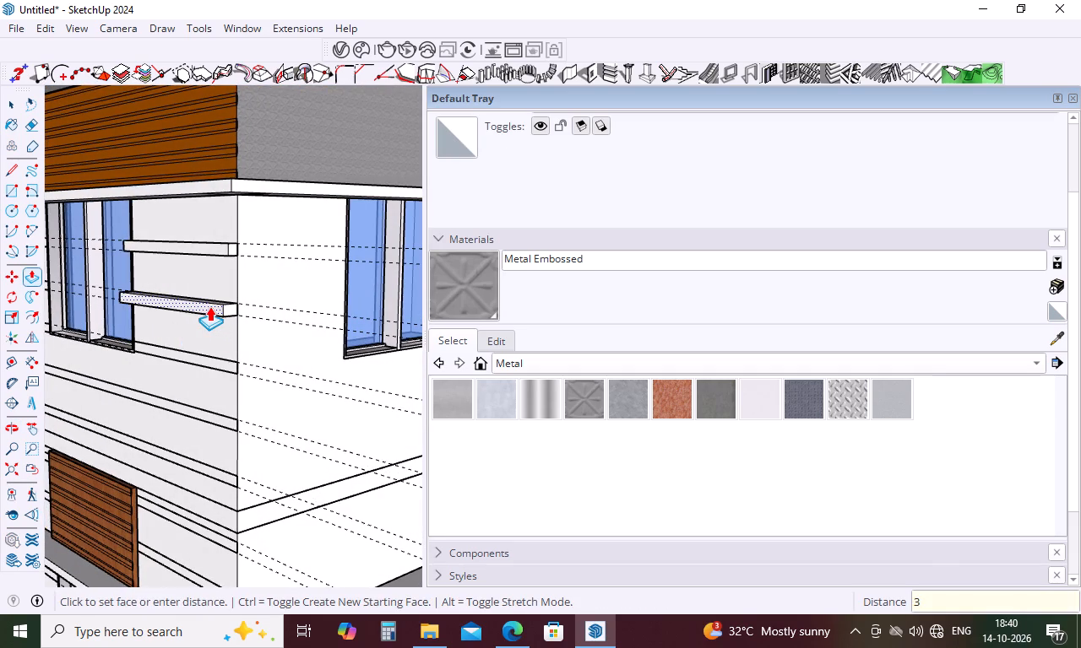
pyautogui.press('Return')
pyautogui.doubleClick(209, 357)
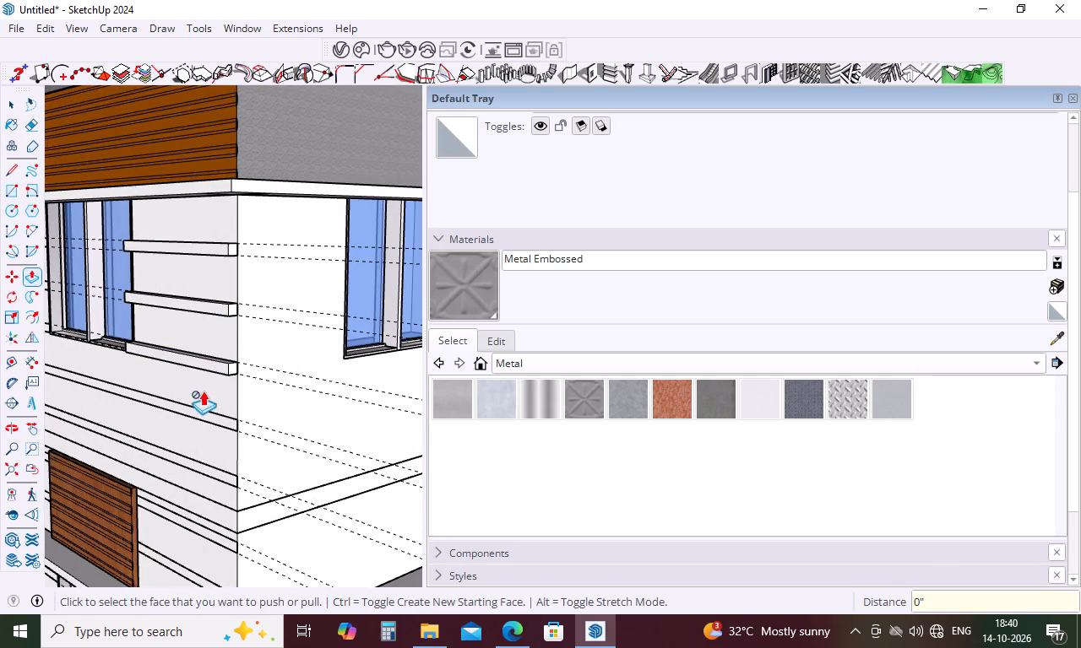
pyautogui.doubleClick(202, 415)
pyautogui.doubleClick(200, 466)
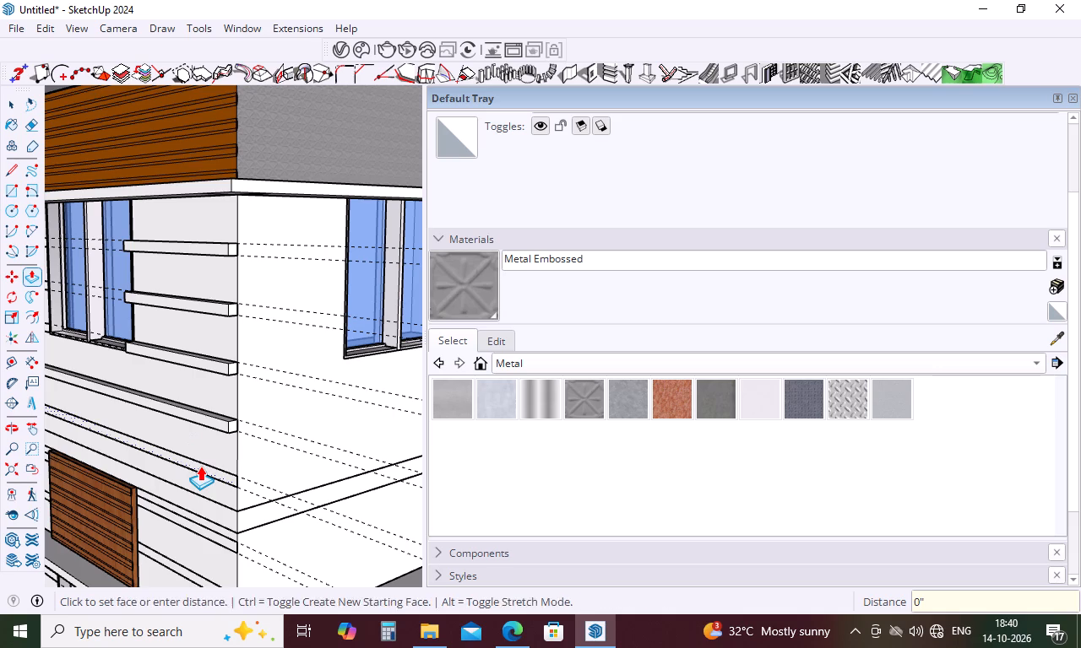
# Push/Pull the two bands between the wood panel and the front wall's corner outward by the same 3".
pyautogui.scroll(-4, 262, 397)
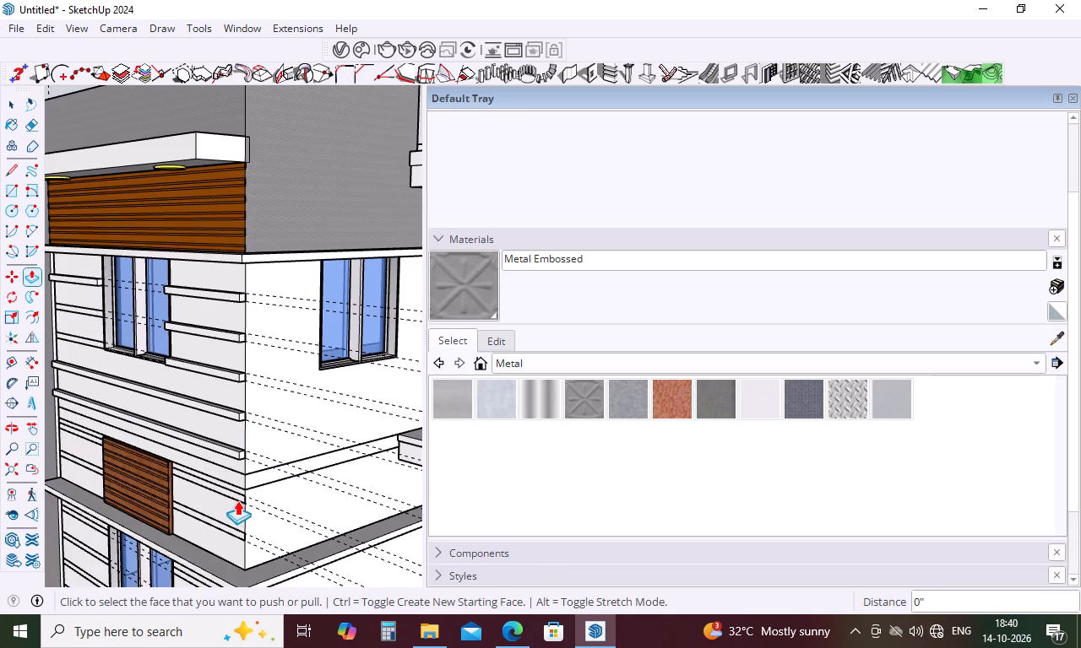
pyautogui.scroll(4, 236, 499)
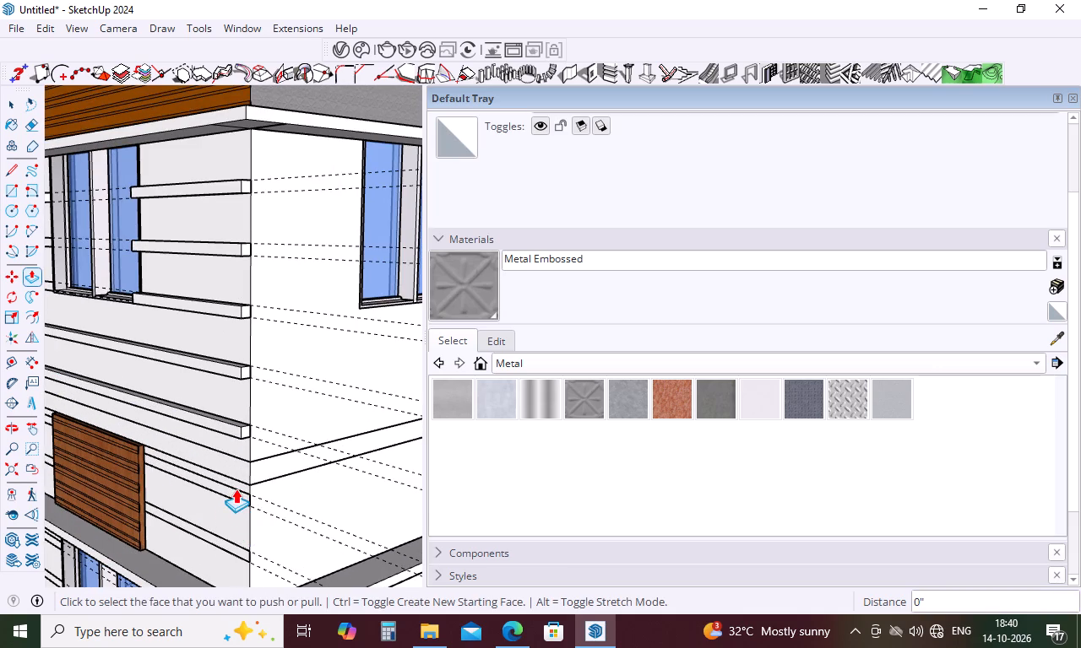
pyautogui.scroll(4, 235, 483)
pyautogui.doubleClick(230, 496)
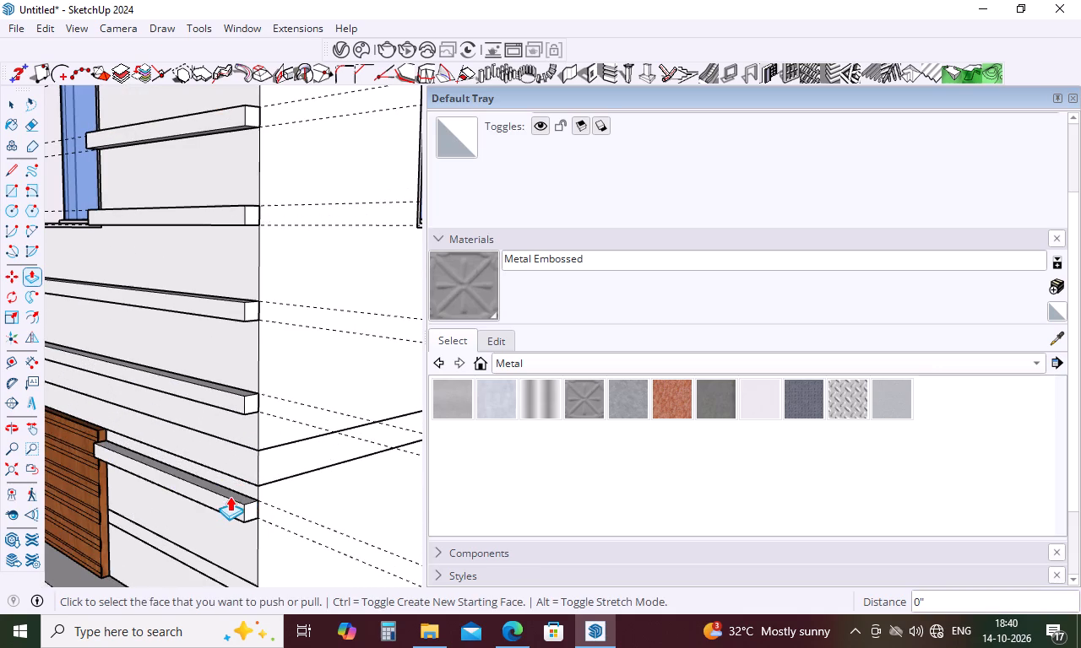
pyautogui.scroll(-8, 265, 361)
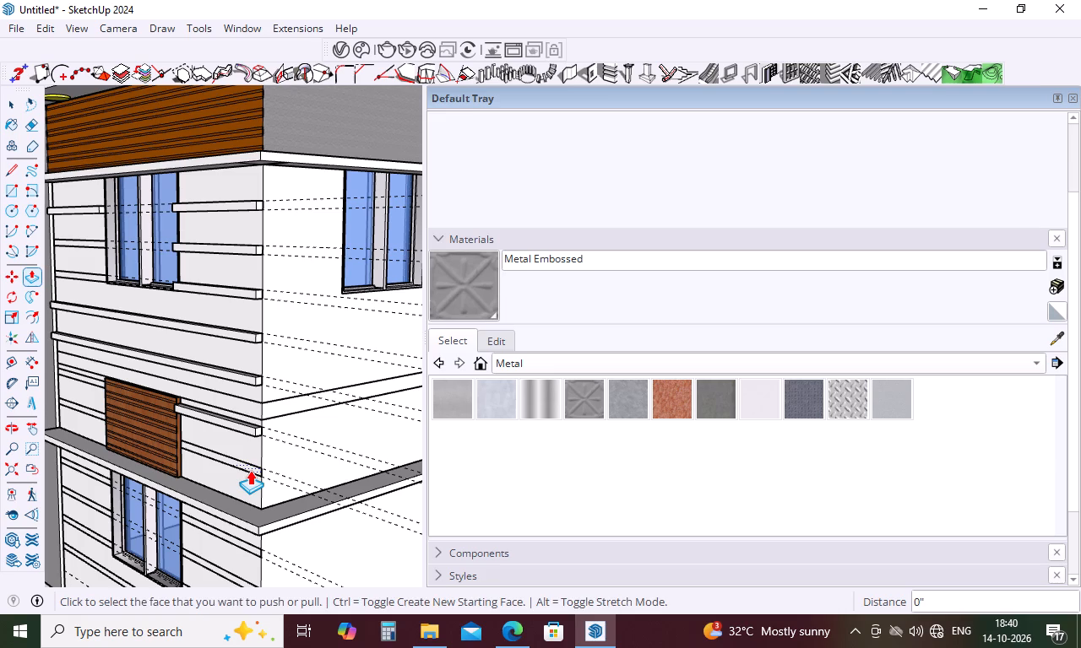
pyautogui.doubleClick(250, 470)
pyautogui.scroll(-8, 253, 384)
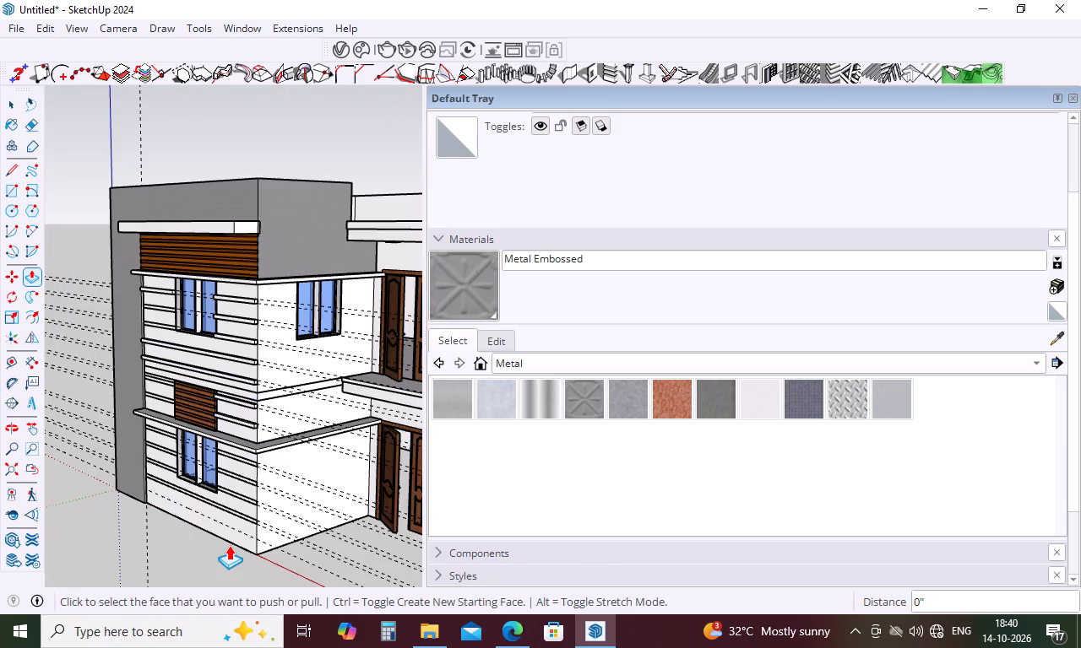
# Push/Pull out 3" the three bands between the ground-floor window and the front wall's corner, and the full-width band beneath that window.
pyautogui.scroll(5, 231, 536)
pyautogui.doubleClick(253, 410)
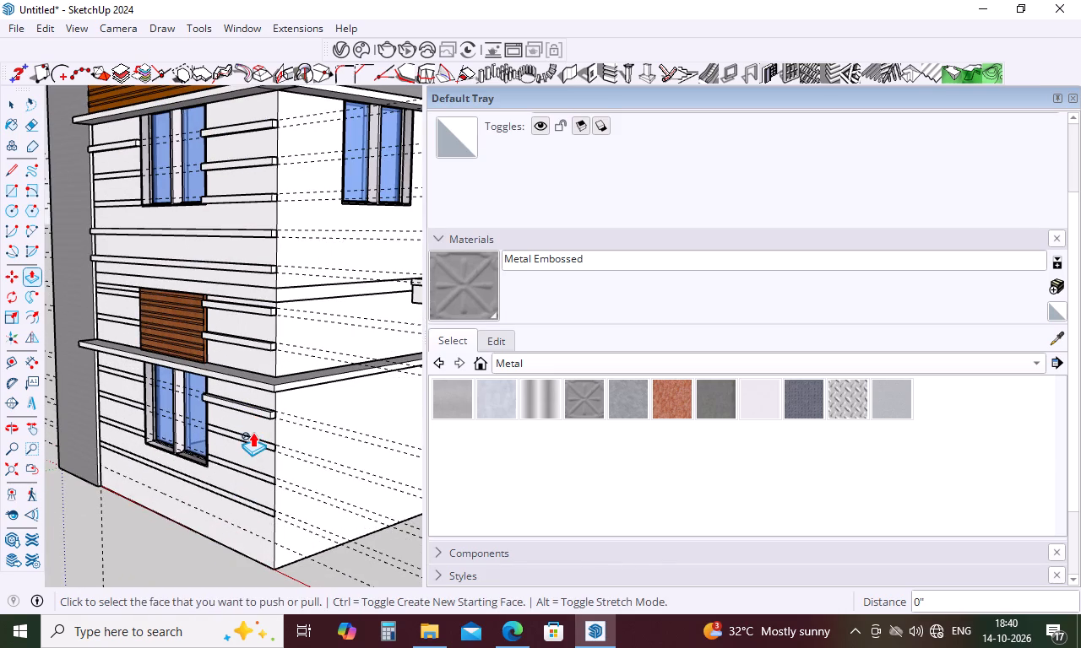
pyautogui.doubleClick(253, 438)
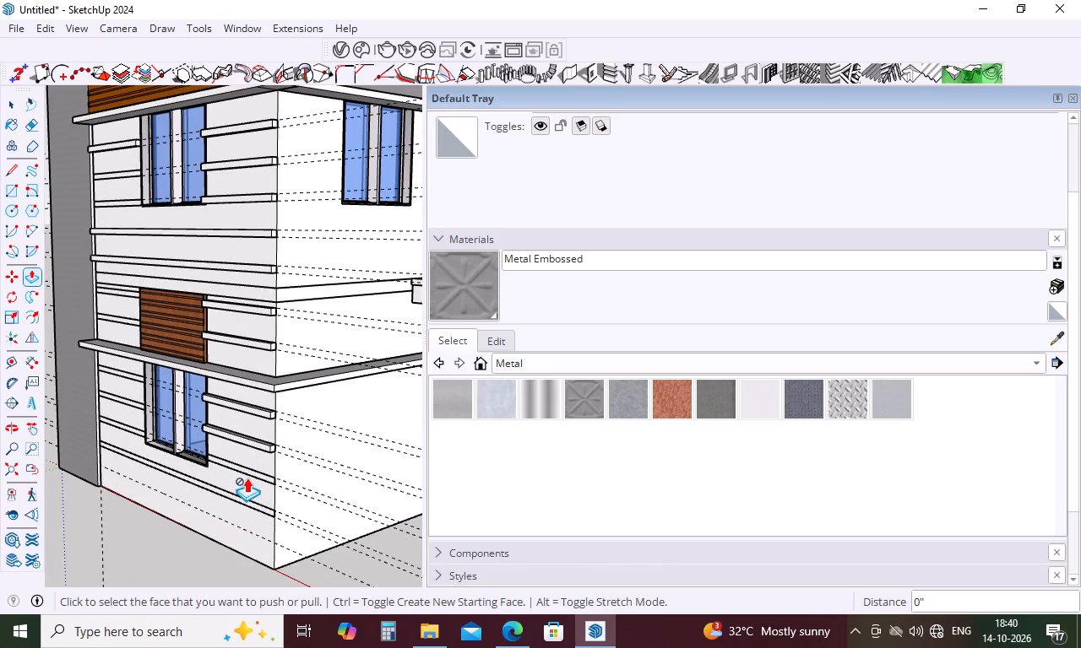
pyautogui.doubleClick(251, 473)
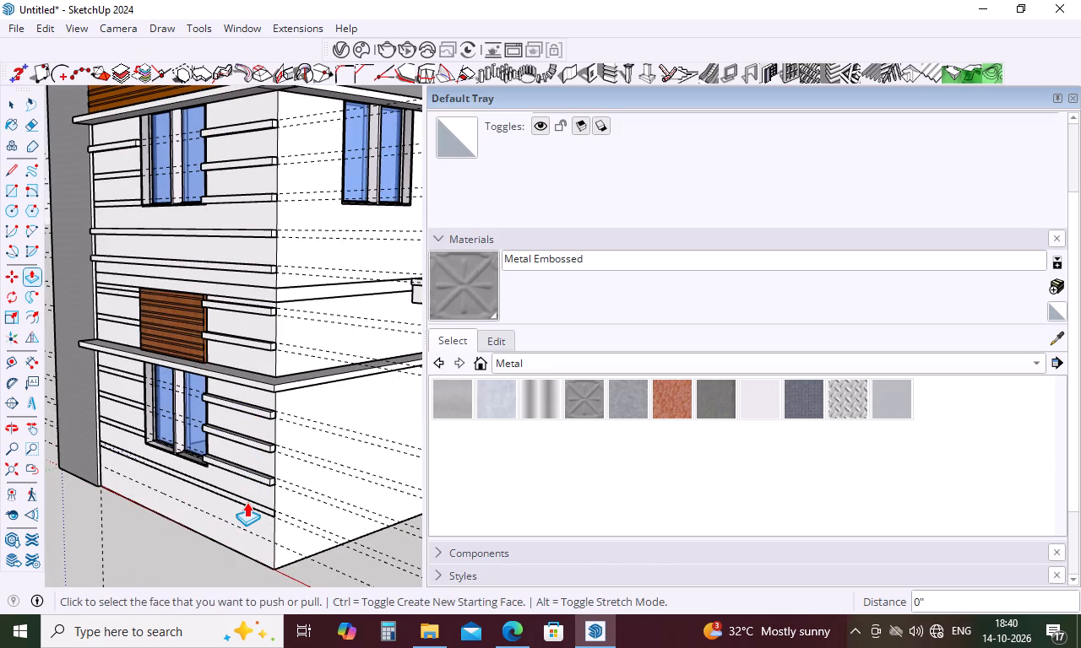
pyautogui.scroll(9, 248, 496)
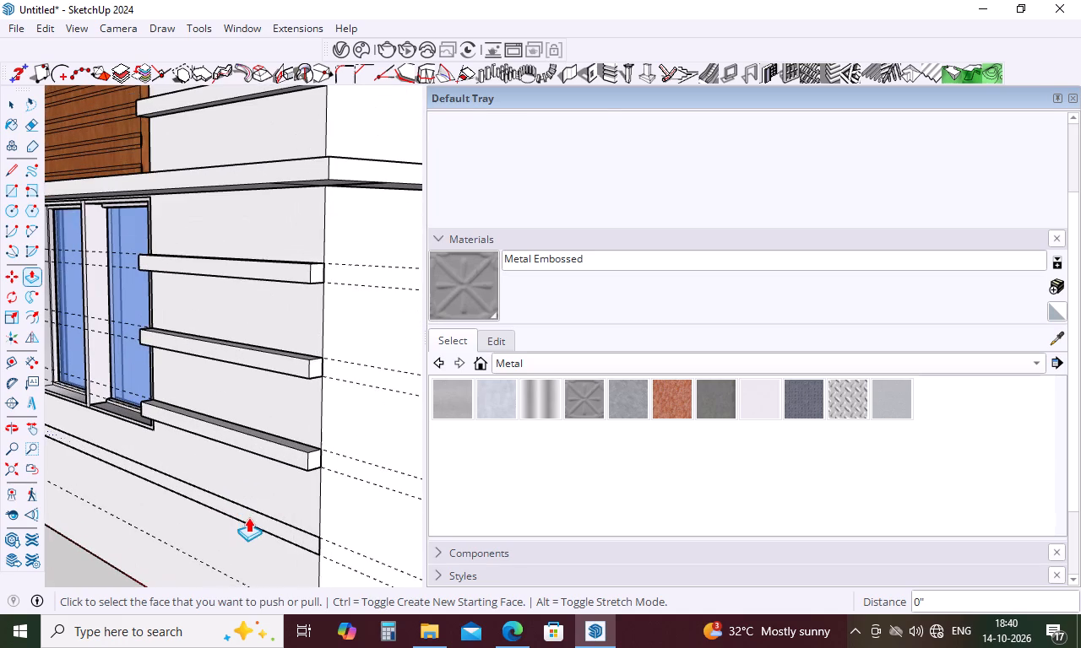
pyautogui.doubleClick(262, 516)
pyautogui.scroll(-4, 276, 499)
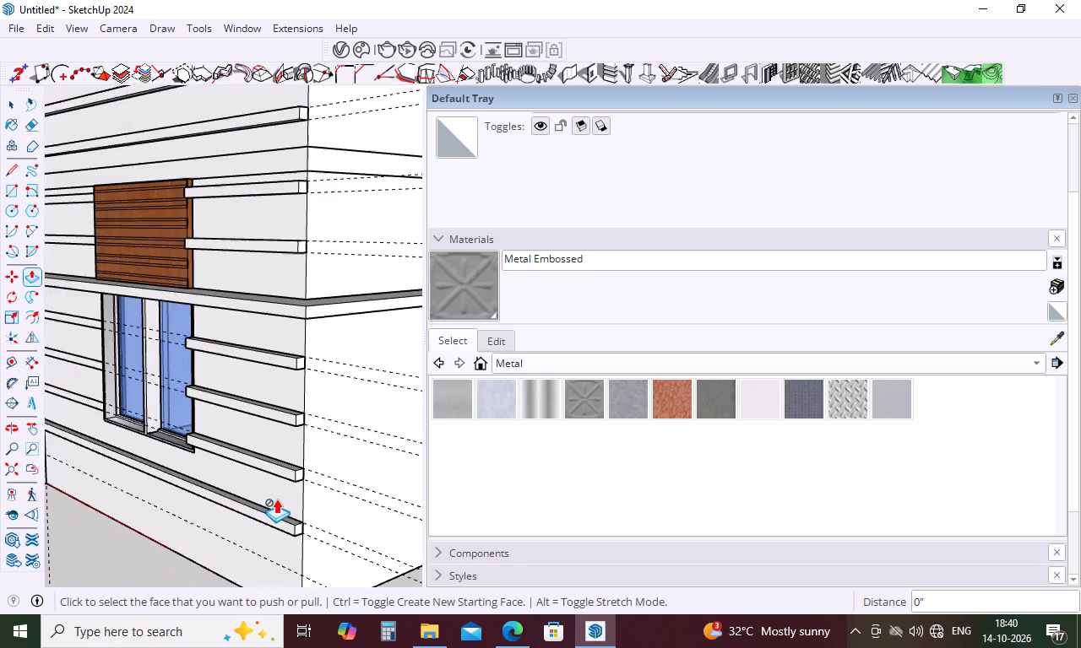
# Push/Pull out 3" the three bands between the grey frame and the ground-floor window's near edge.
pyautogui.scroll(-6, 276, 499)
pyautogui.moveTo(274, 499); pyautogui.dragTo(470, 495, button='middle')
pyautogui.moveTo(319, 462); pyautogui.dragTo(502, 449, button='middle')
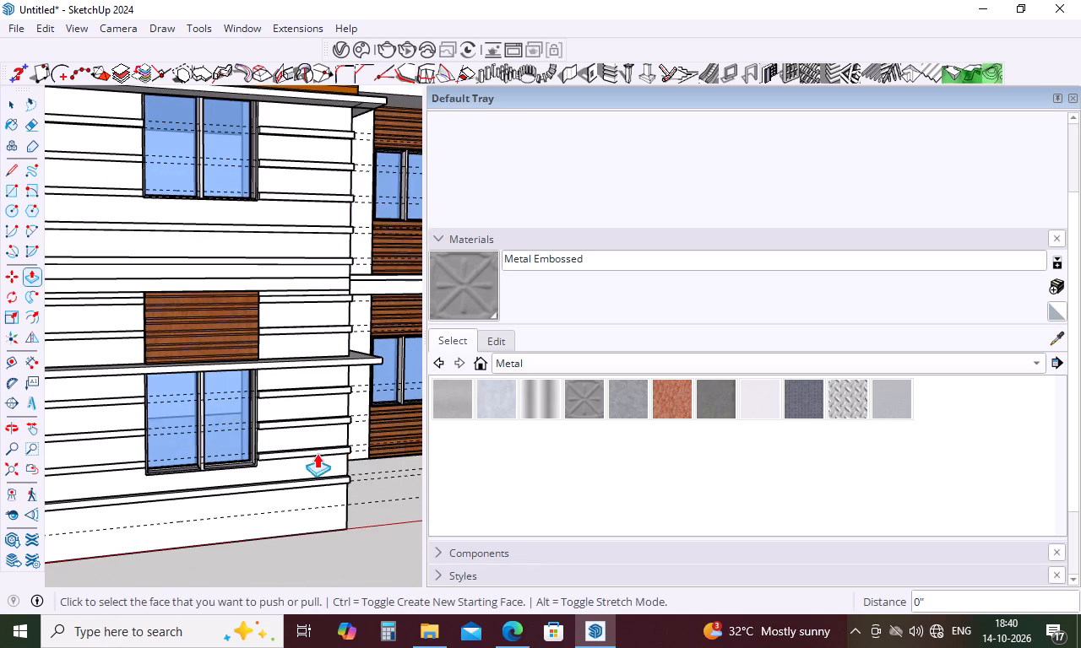
pyautogui.scroll(-9, 304, 430)
pyautogui.moveTo(213, 440); pyautogui.dragTo(250, 451, button='middle')
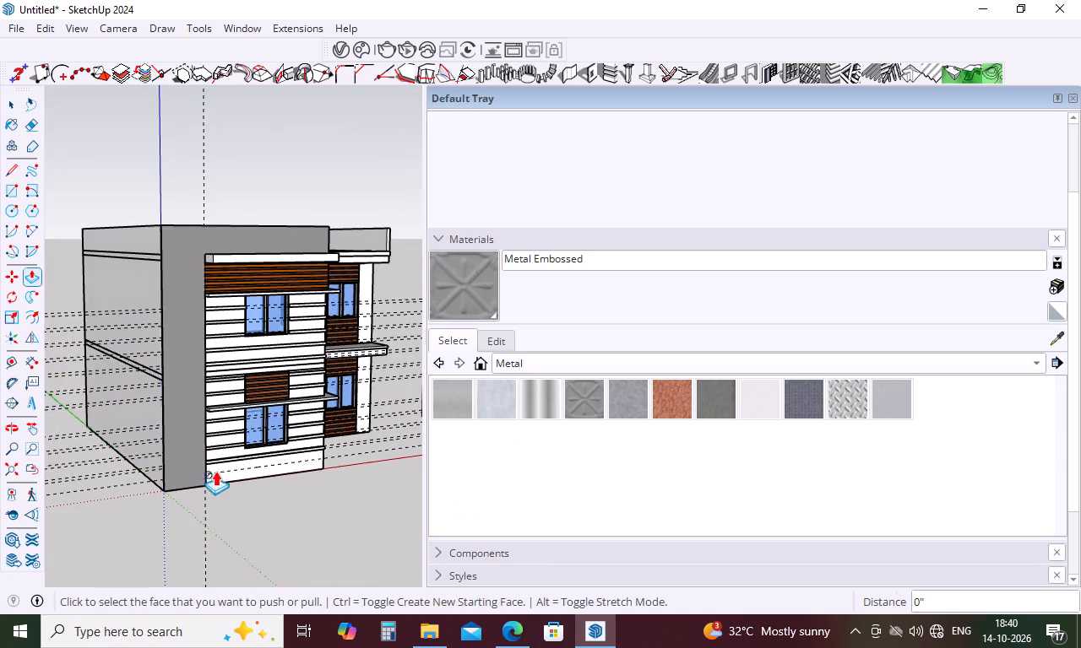
pyautogui.scroll(13, 204, 474)
pyautogui.doubleClick(230, 431)
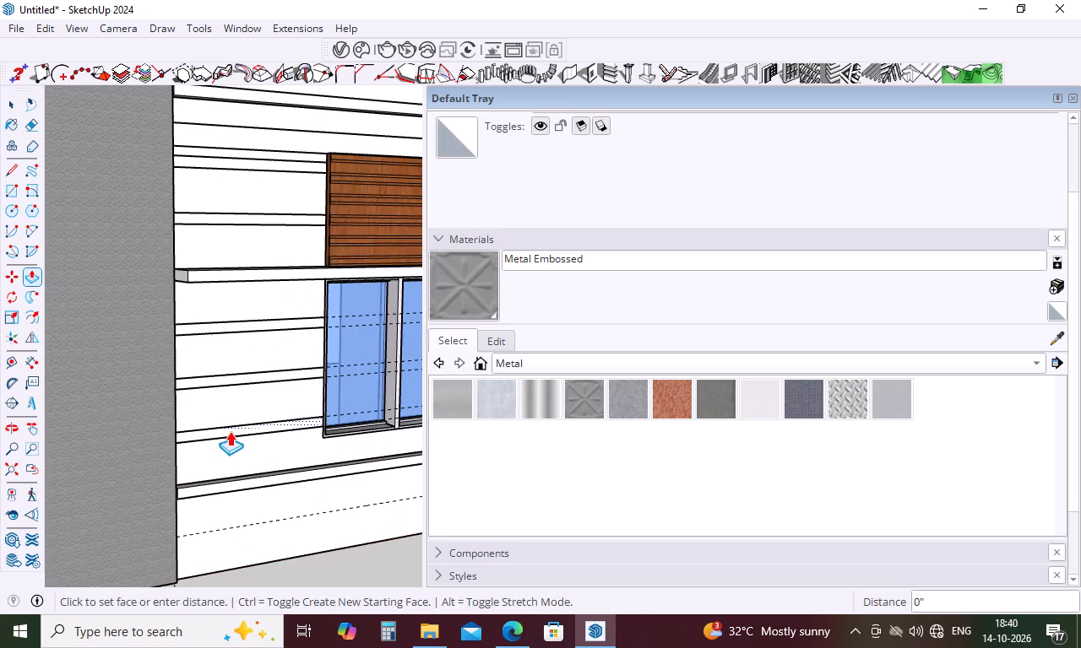
pyautogui.doubleClick(236, 377)
pyautogui.doubleClick(246, 327)
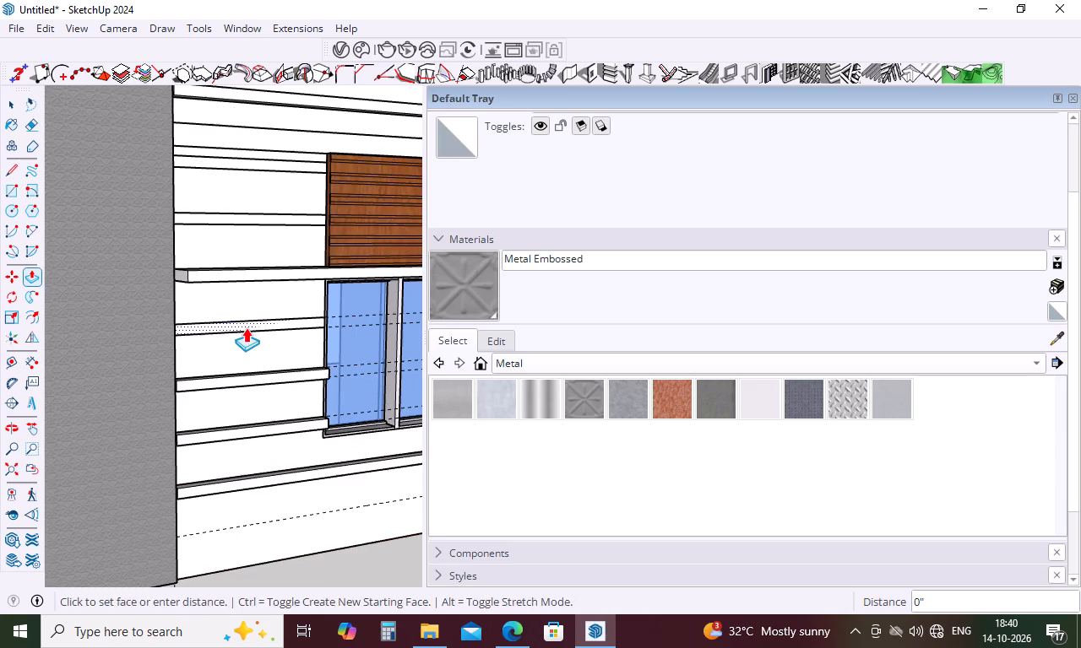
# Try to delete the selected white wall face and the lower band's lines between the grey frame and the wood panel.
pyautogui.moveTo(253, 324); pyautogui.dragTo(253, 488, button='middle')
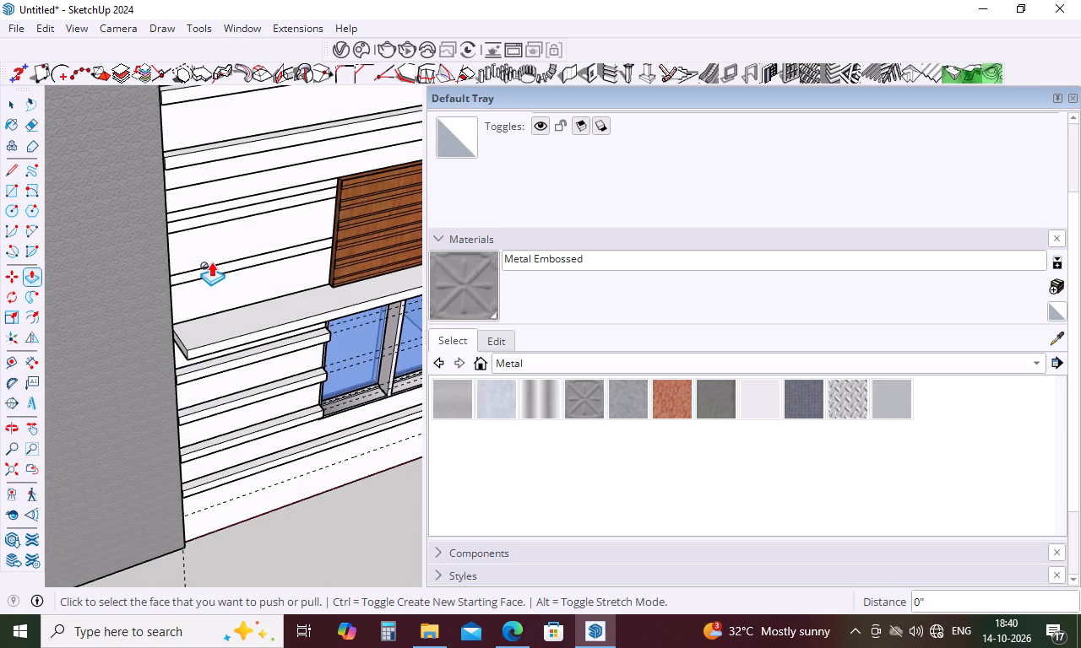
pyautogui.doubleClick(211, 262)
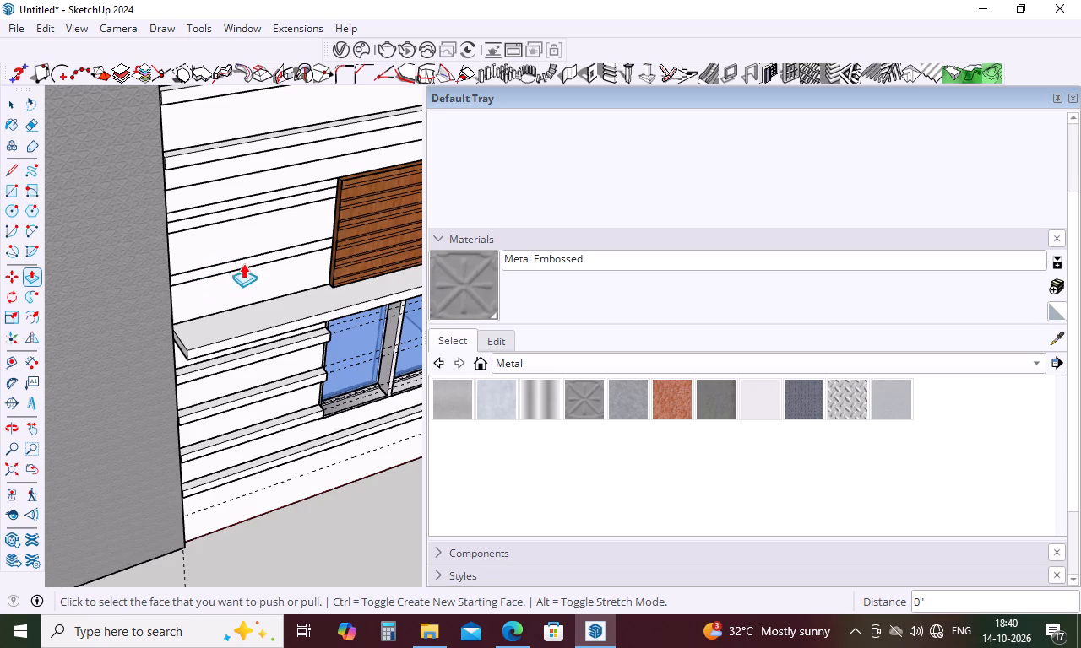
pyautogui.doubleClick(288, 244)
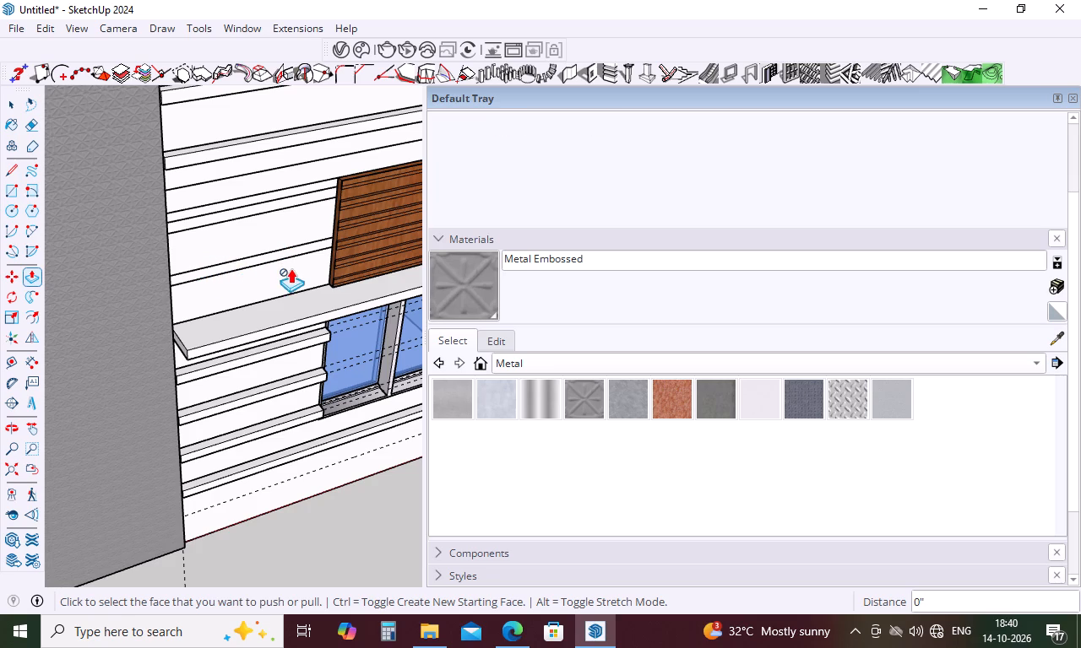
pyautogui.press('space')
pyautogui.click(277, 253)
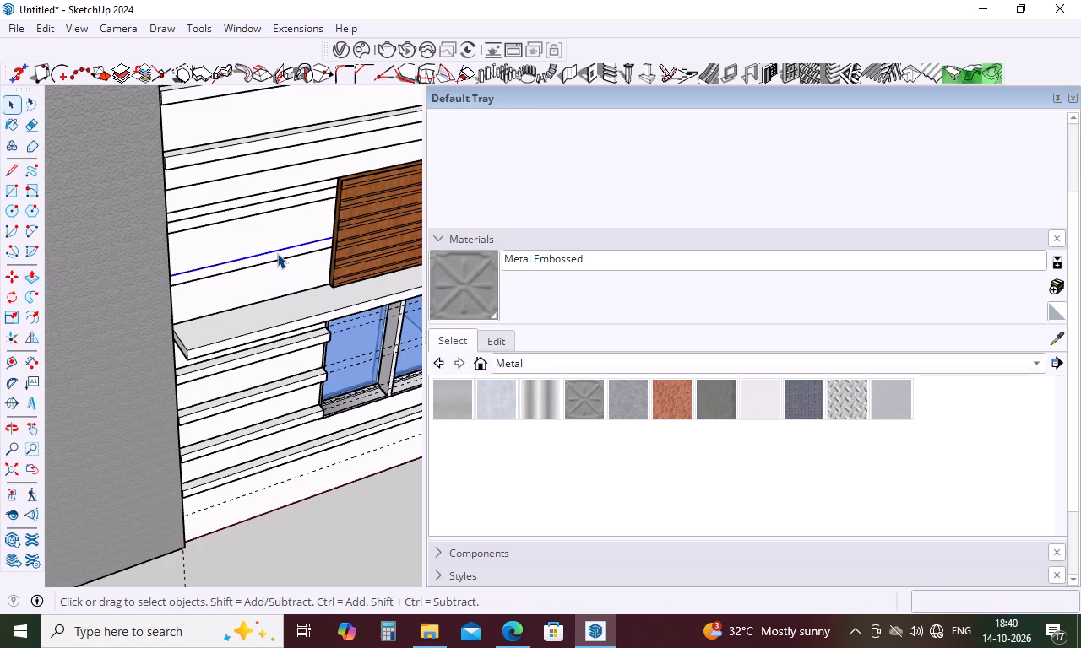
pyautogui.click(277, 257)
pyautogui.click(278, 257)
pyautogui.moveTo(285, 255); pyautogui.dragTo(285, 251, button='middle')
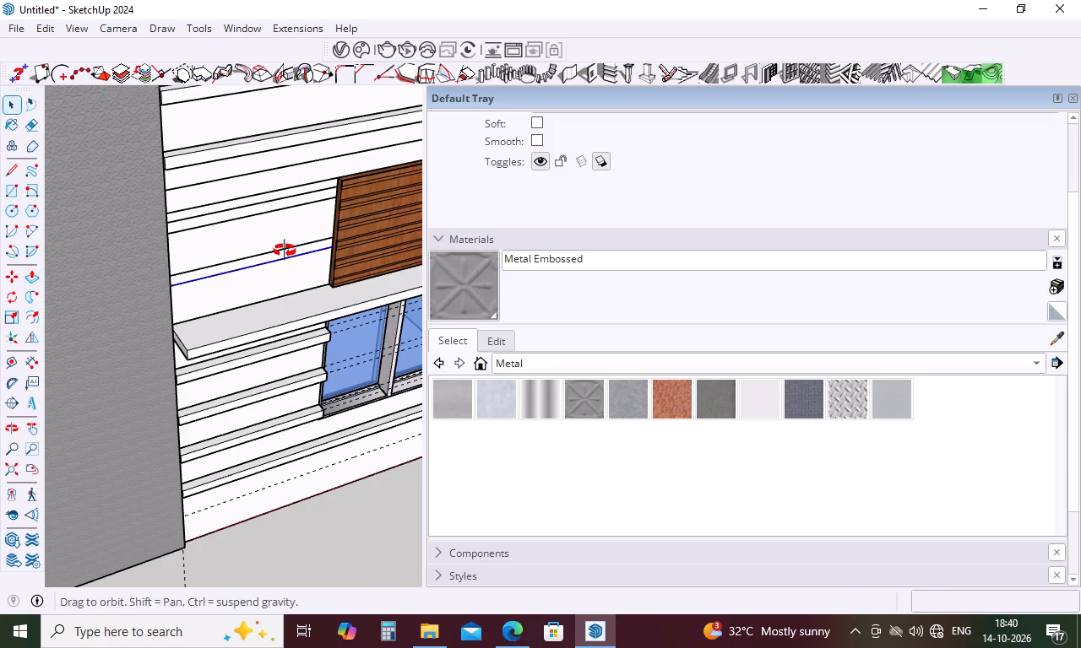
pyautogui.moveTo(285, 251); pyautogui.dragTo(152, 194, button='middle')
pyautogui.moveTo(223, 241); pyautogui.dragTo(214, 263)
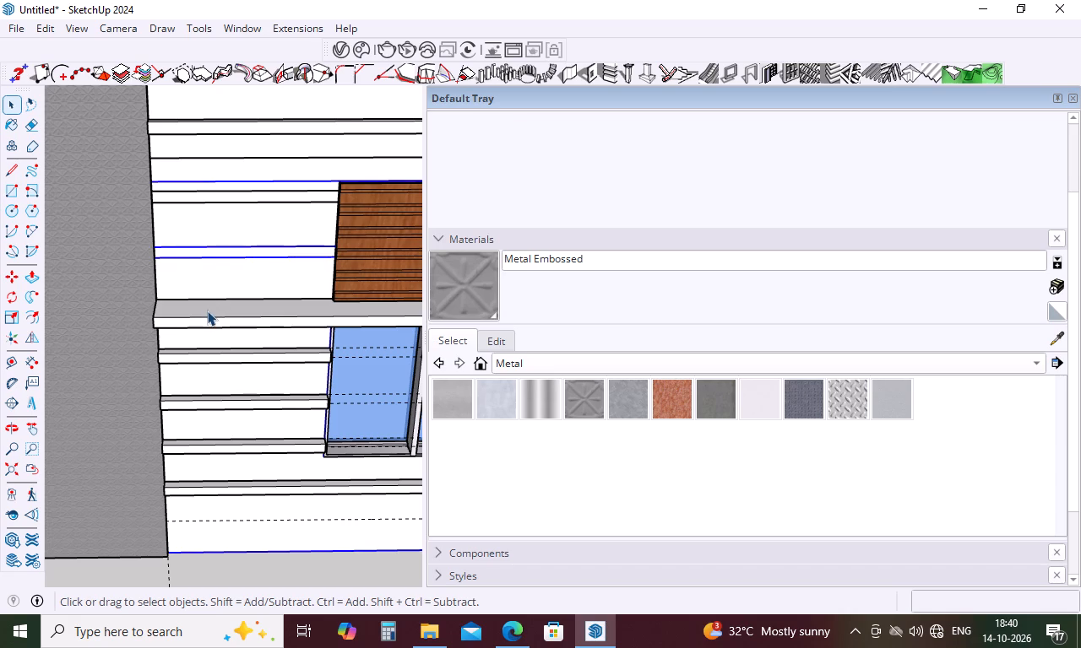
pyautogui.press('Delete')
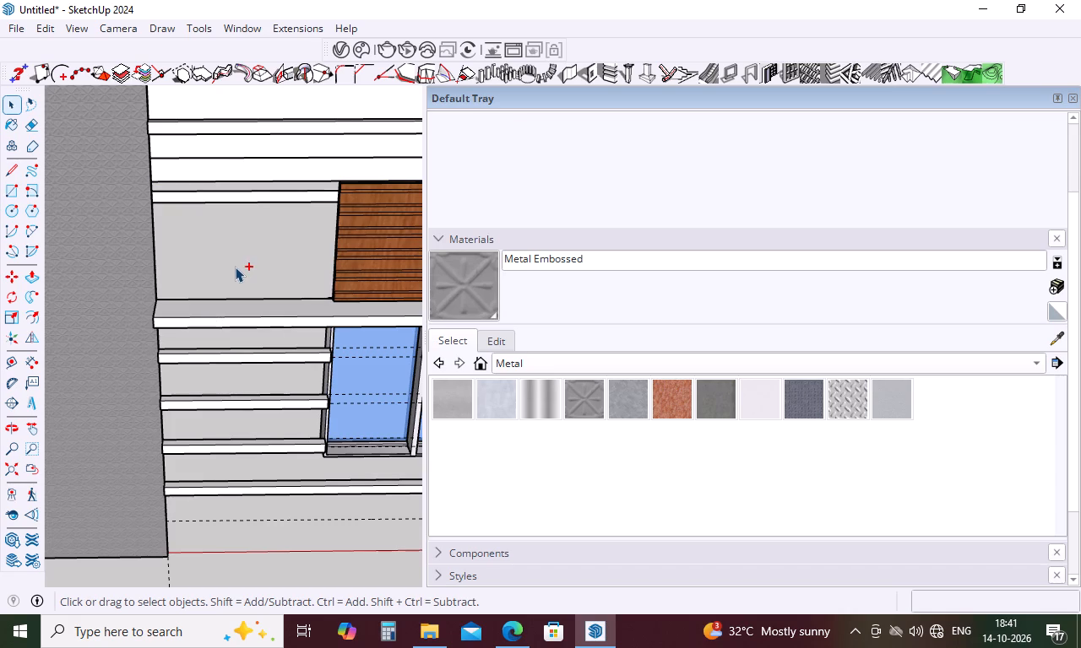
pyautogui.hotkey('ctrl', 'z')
# Push/Pull out 3" the two bands between the grey frame and the wood panel, lower band first.
pyautogui.click(255, 253)
pyautogui.click(255, 253)
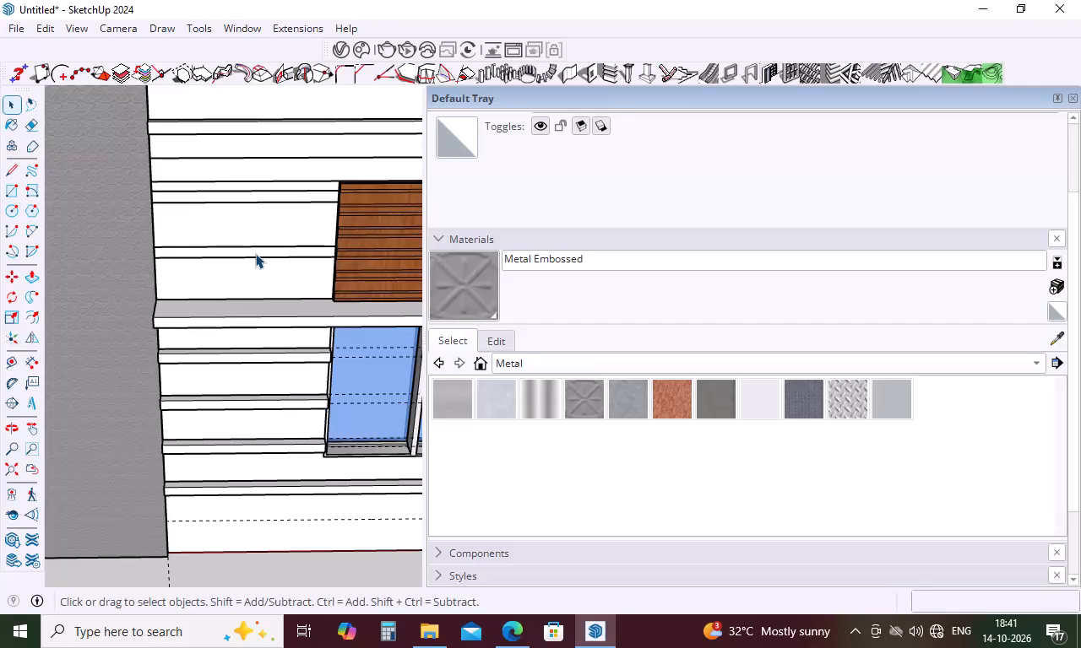
pyautogui.click(260, 253)
pyautogui.moveTo(336, 250); pyautogui.dragTo(336, 226, button='middle')
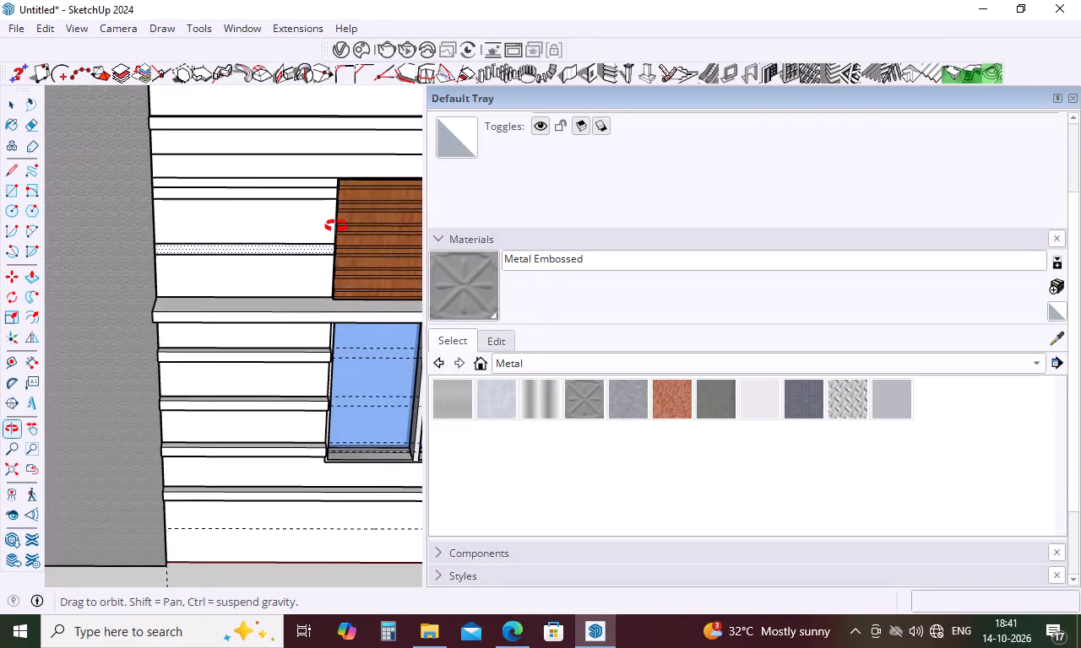
pyautogui.moveTo(336, 226); pyautogui.dragTo(450, 213, button='middle')
pyautogui.press('p')
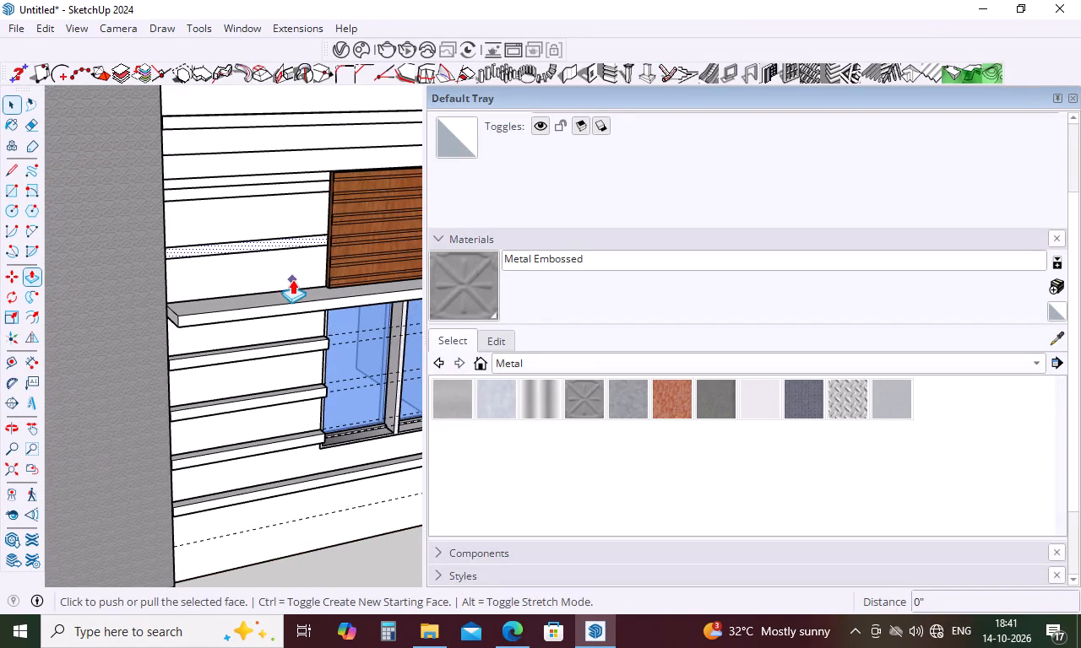
pyautogui.doubleClick(282, 240)
pyautogui.moveTo(294, 249); pyautogui.dragTo(294, 305, button='middle')
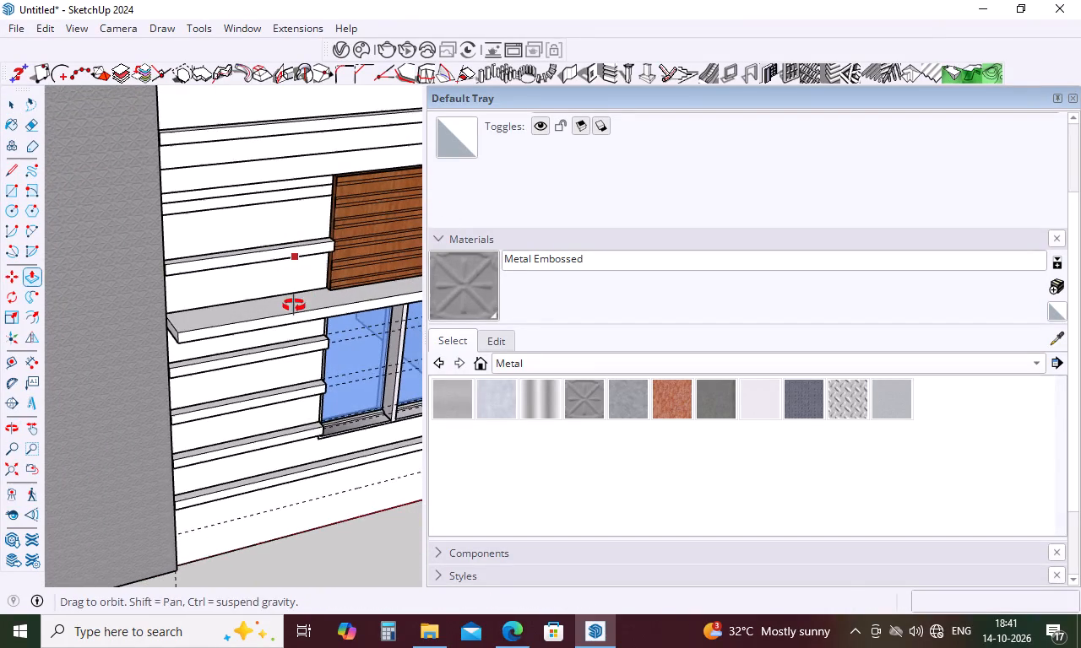
pyautogui.moveTo(294, 305); pyautogui.dragTo(294, 311, button='middle')
pyautogui.press('space')
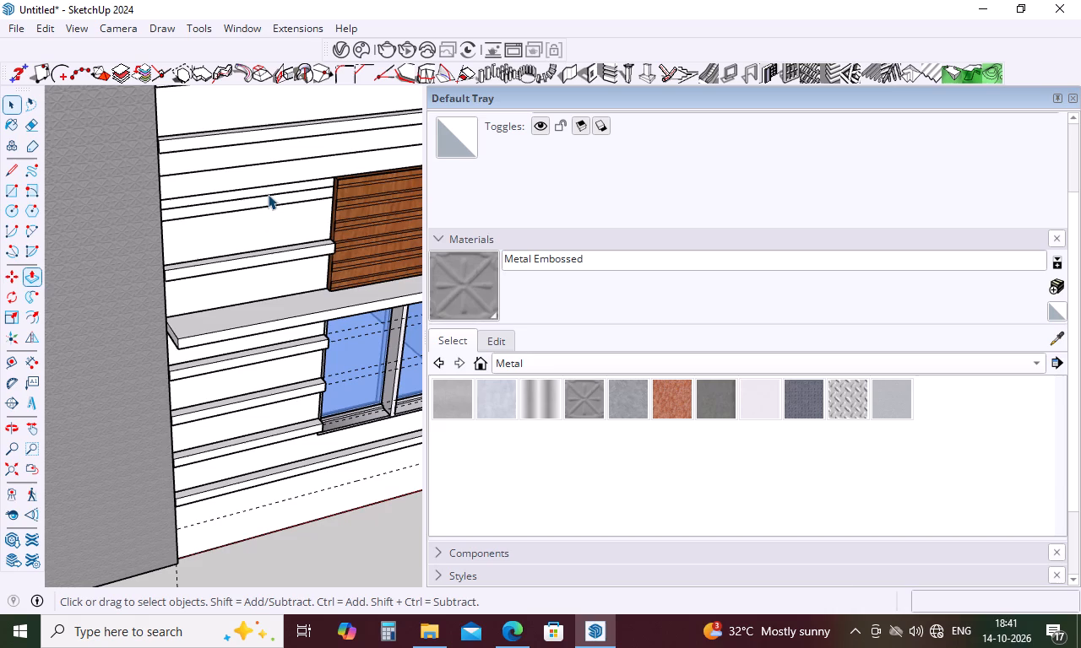
pyautogui.click(270, 201)
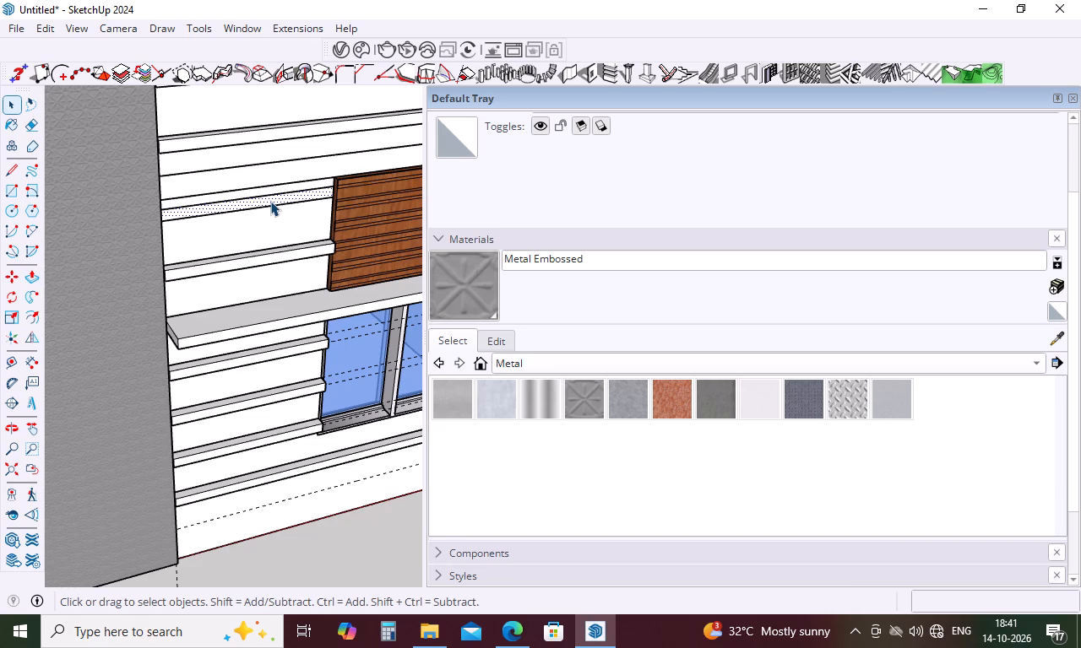
pyautogui.press('p')
pyautogui.doubleClick(268, 194)
pyautogui.moveTo(282, 204); pyautogui.dragTo(282, 229, button='middle')
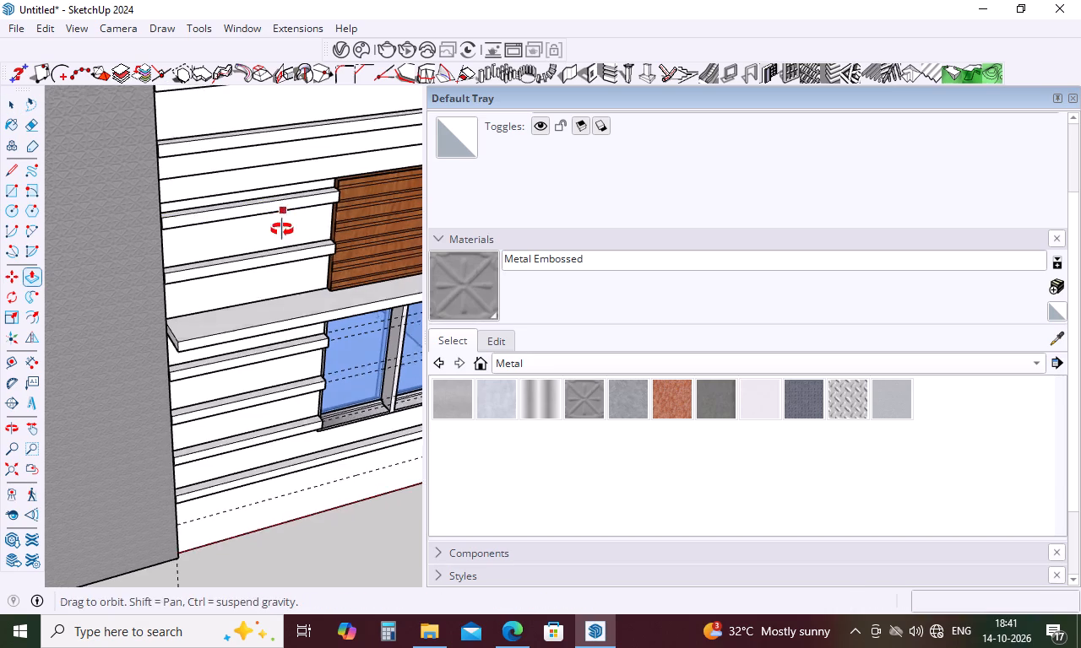
pyautogui.moveTo(282, 229); pyautogui.dragTo(272, 292, button='middle')
# Examine the bands across the front wall from several angles, checking both floors between the grey frame and the corner.
pyautogui.scroll(-4, 259, 244)
pyautogui.moveTo(250, 195); pyautogui.dragTo(203, 90, button='middle')
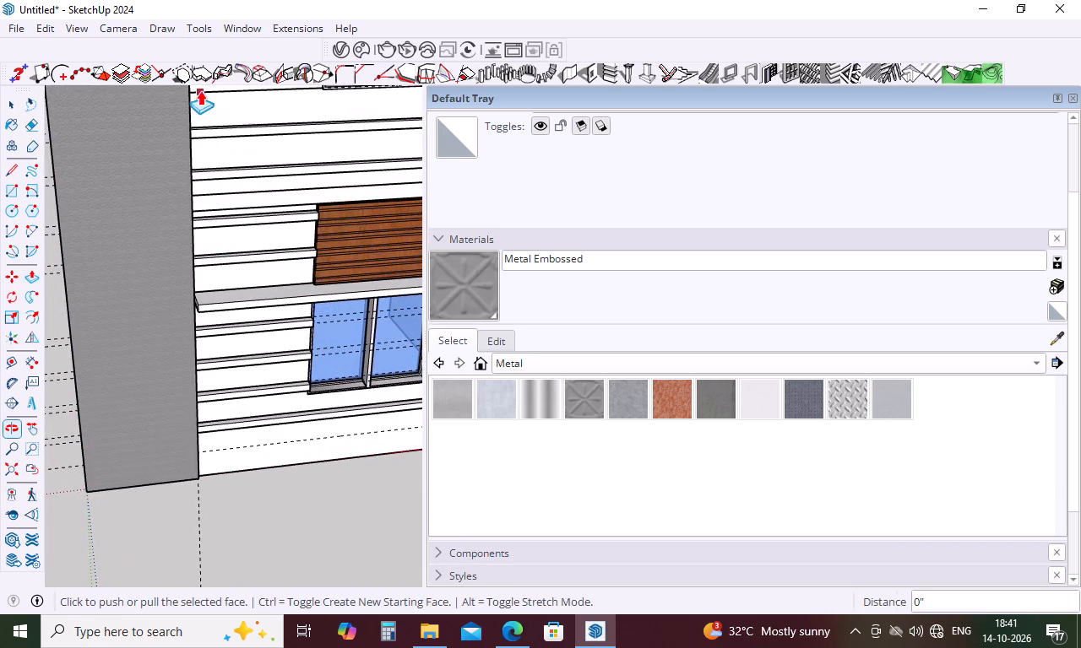
pyautogui.scroll(-8, 165, 217)
pyautogui.press('space')
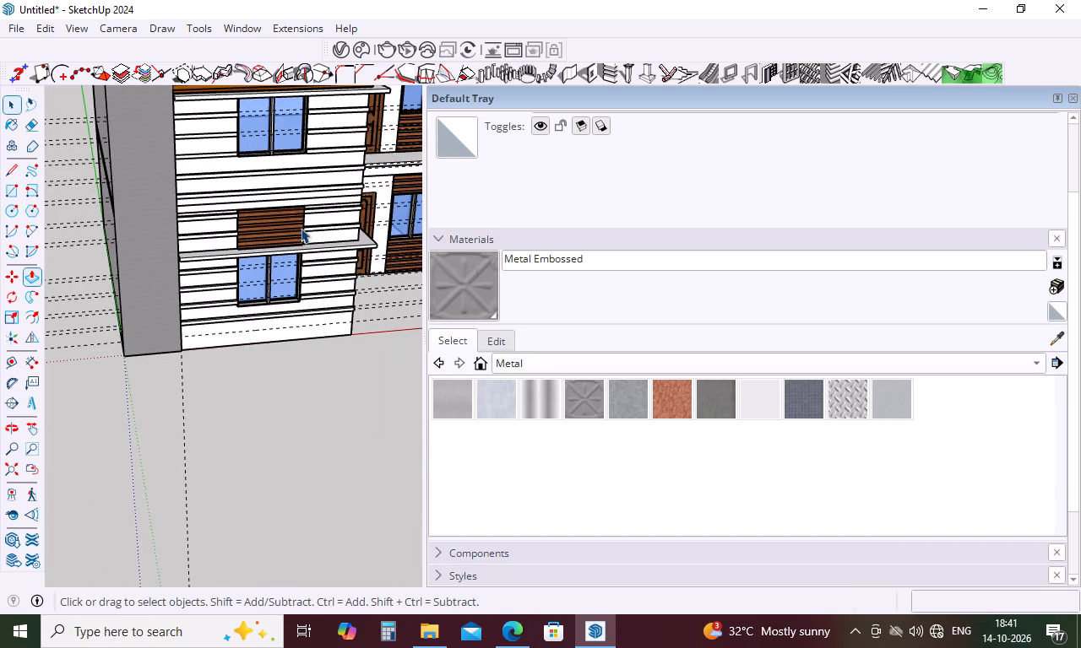
pyautogui.scroll(8, 351, 210)
pyautogui.moveTo(352, 206); pyautogui.dragTo(317, 196, button='middle')
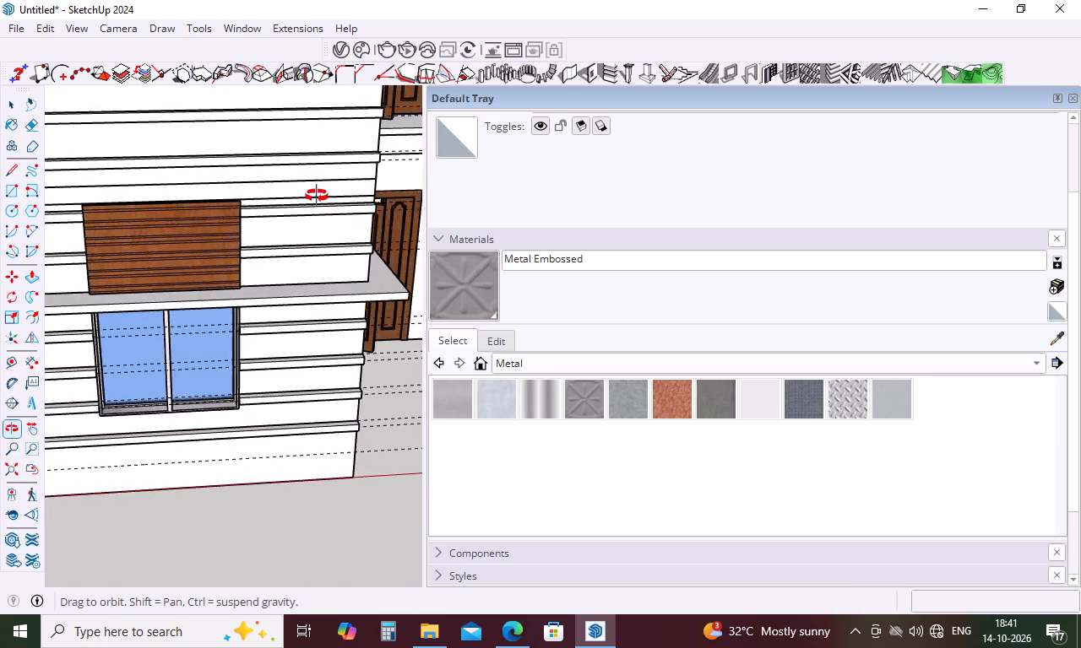
pyautogui.moveTo(317, 196); pyautogui.dragTo(241, 228, button='middle')
pyautogui.scroll(-3, 275, 237)
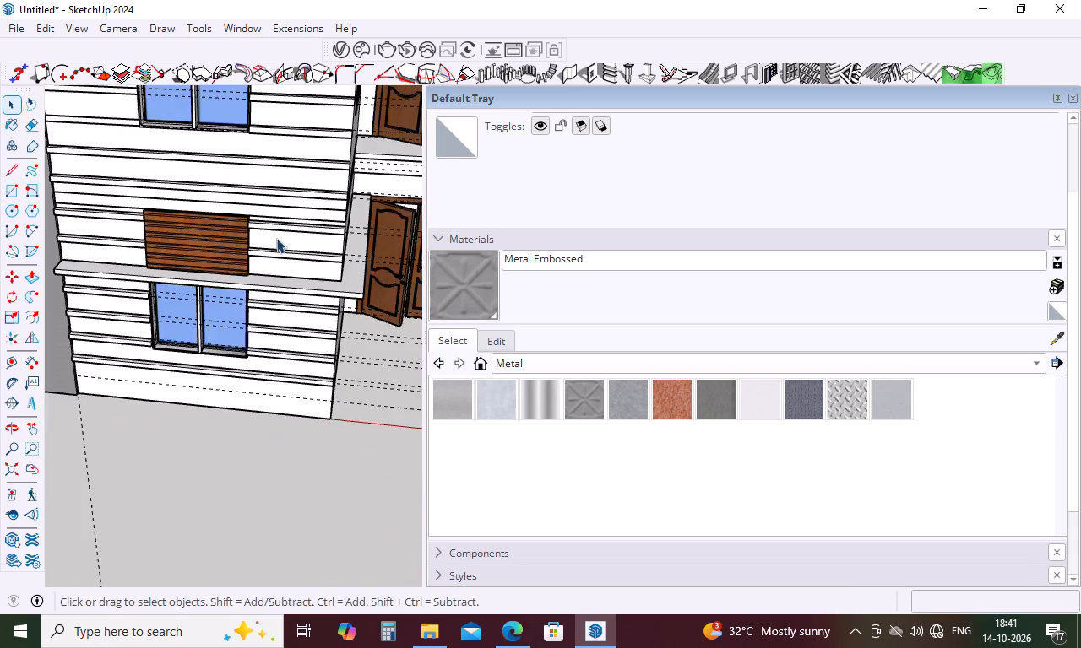
pyautogui.scroll(-9, 276, 238)
pyautogui.press('Escape')
pyautogui.moveTo(219, 170); pyautogui.dragTo(211, 95, button='middle')
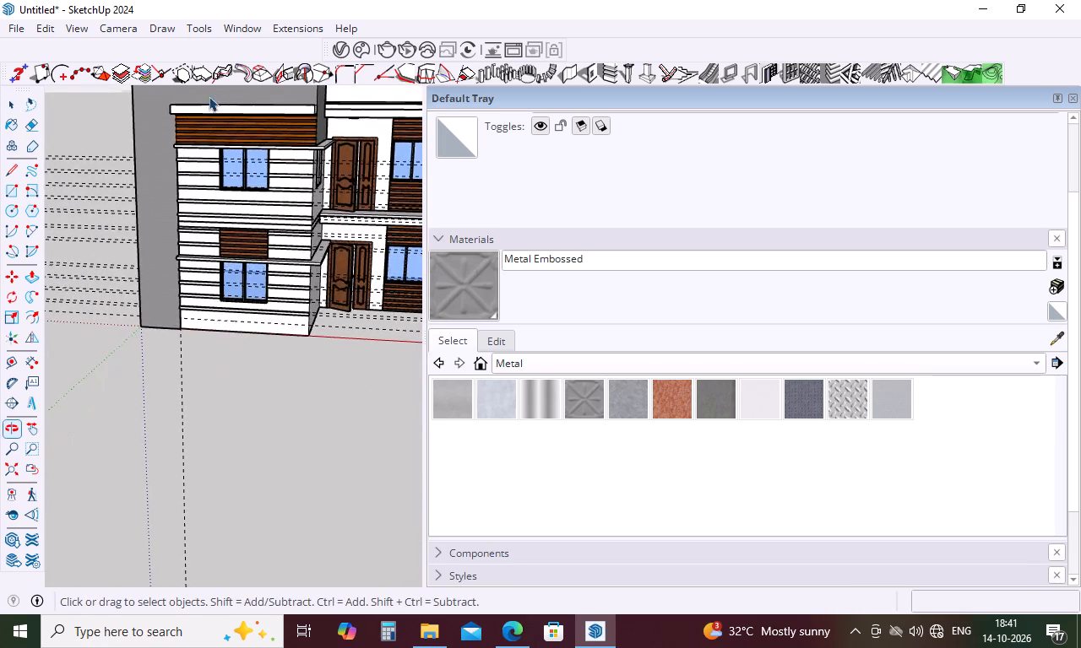
pyautogui.scroll(10, 163, 182)
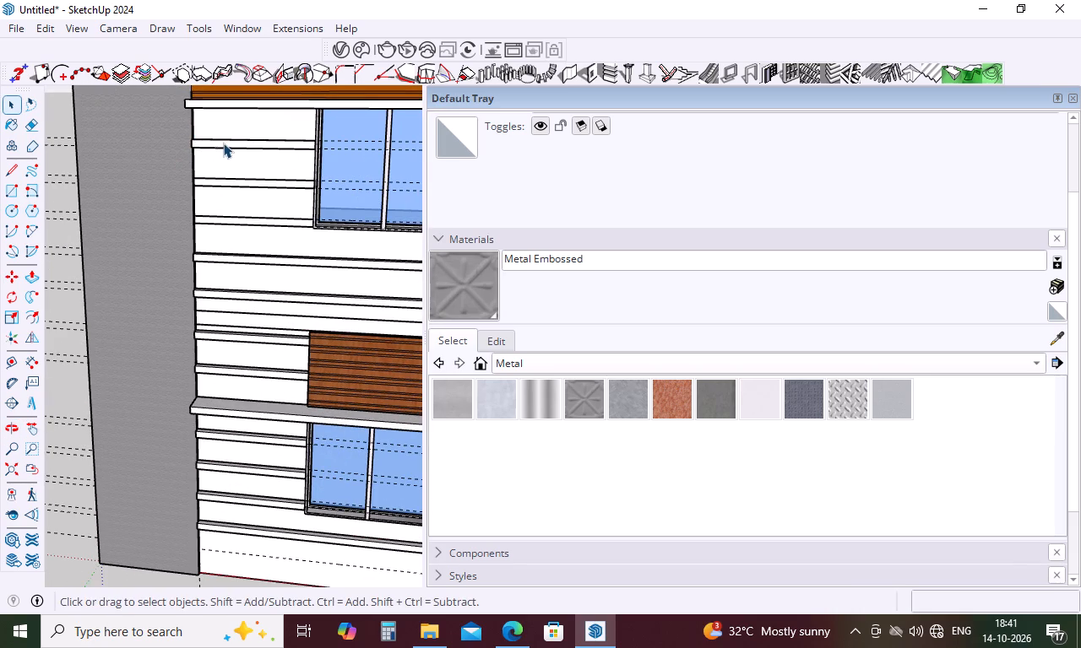
pyautogui.tripleClick(223, 143)
pyautogui.tripleClick(223, 143)
pyautogui.scroll(-5, 187, 145)
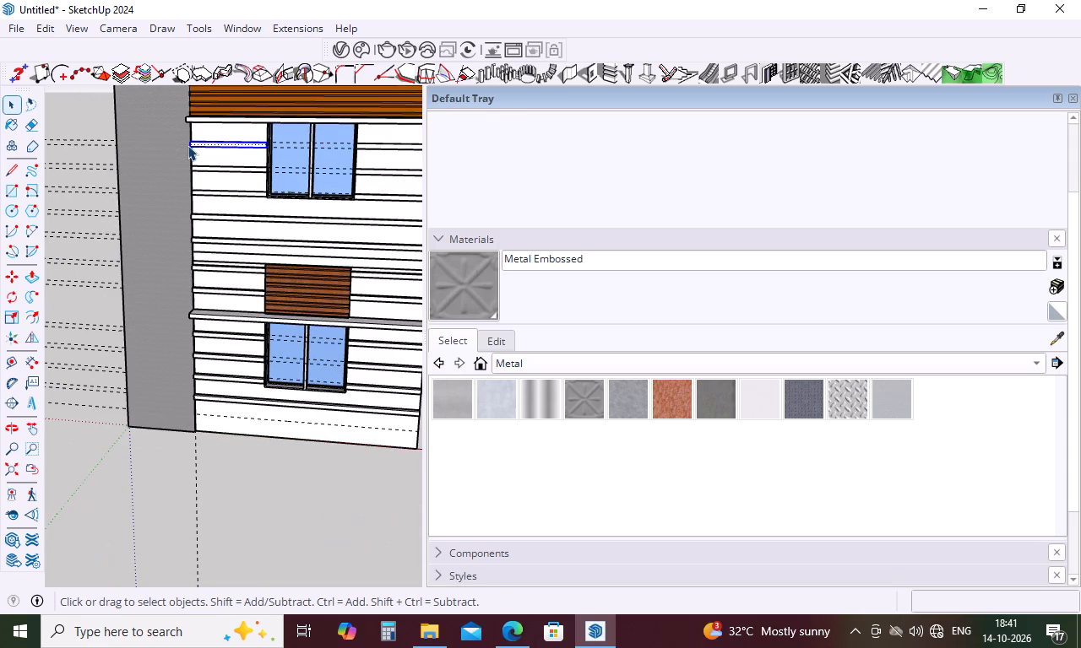
pyautogui.click(81, 122)
# Delete all guides from the model.
pyautogui.click(45, 25)
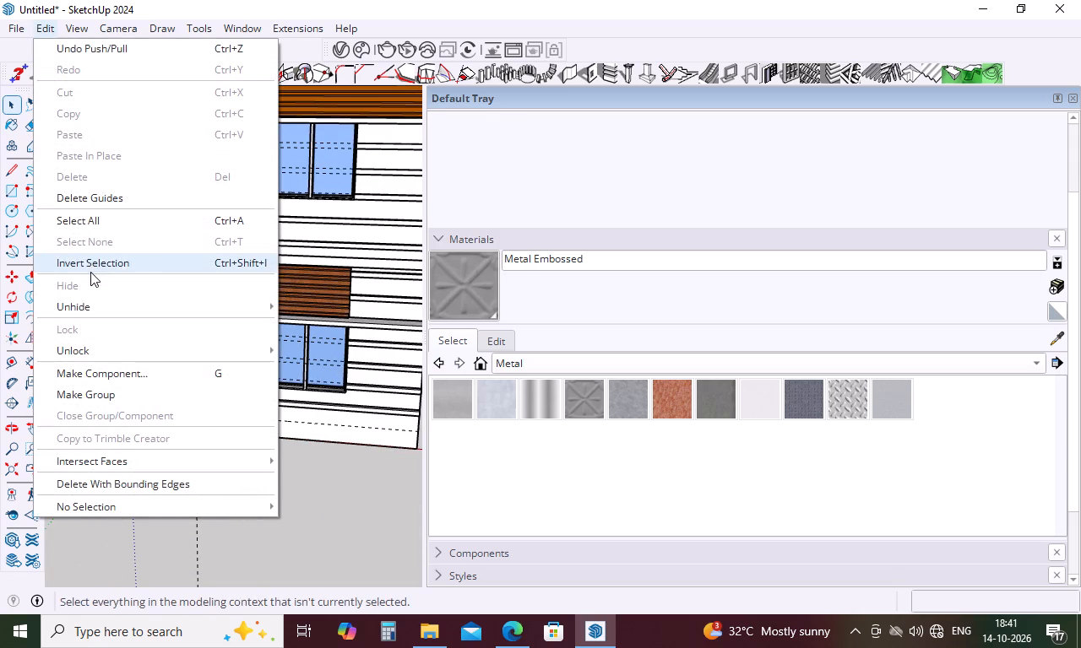
pyautogui.click(119, 197)
pyautogui.scroll(-4, 0, 248)
# Draw a 12' 6" by 17' 3 1/2" rectangle over the white front wall, from the upper ledge at the grey frame to the opposite ground corner.
pyautogui.press('r')
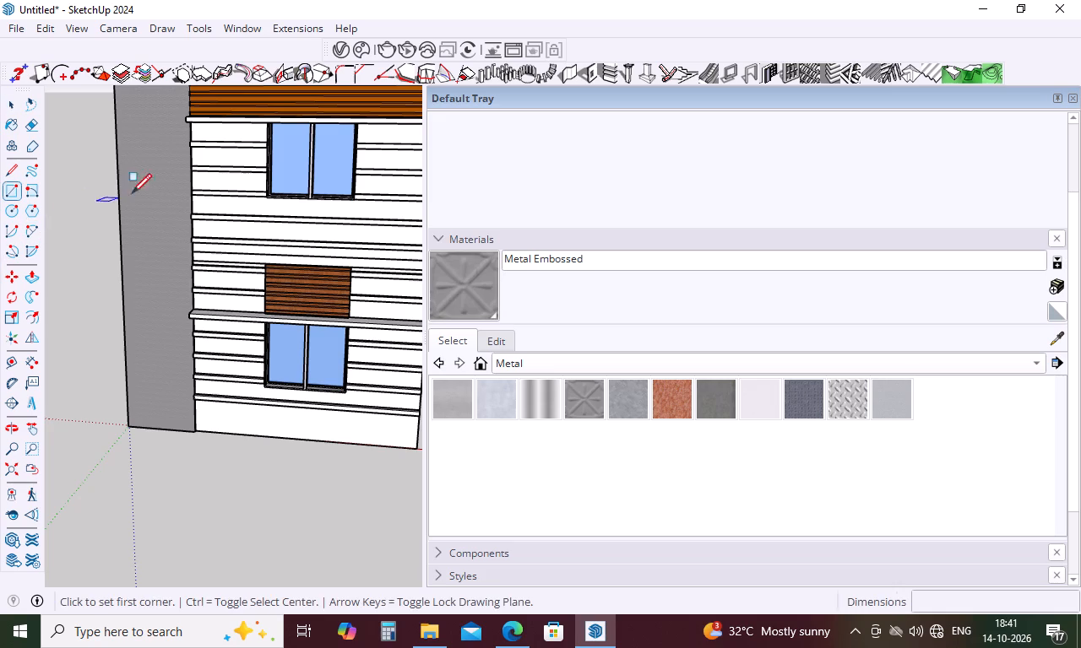
pyautogui.moveTo(192, 143); pyautogui.dragTo(218, 61, button='middle')
pyautogui.scroll(10, 202, 129)
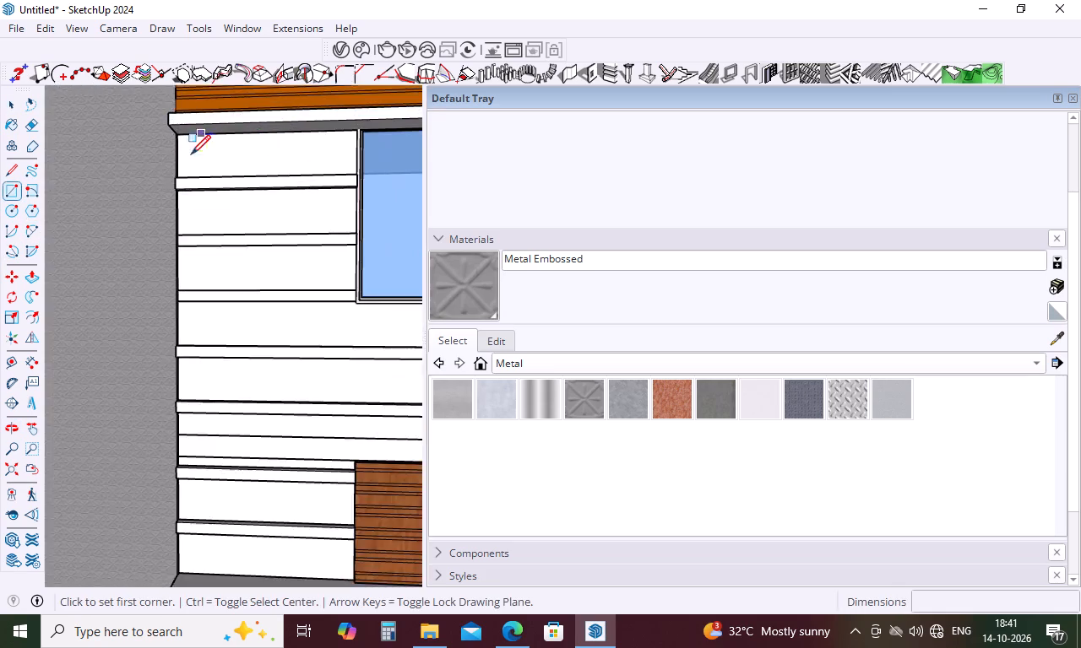
pyautogui.scroll(9, 191, 154)
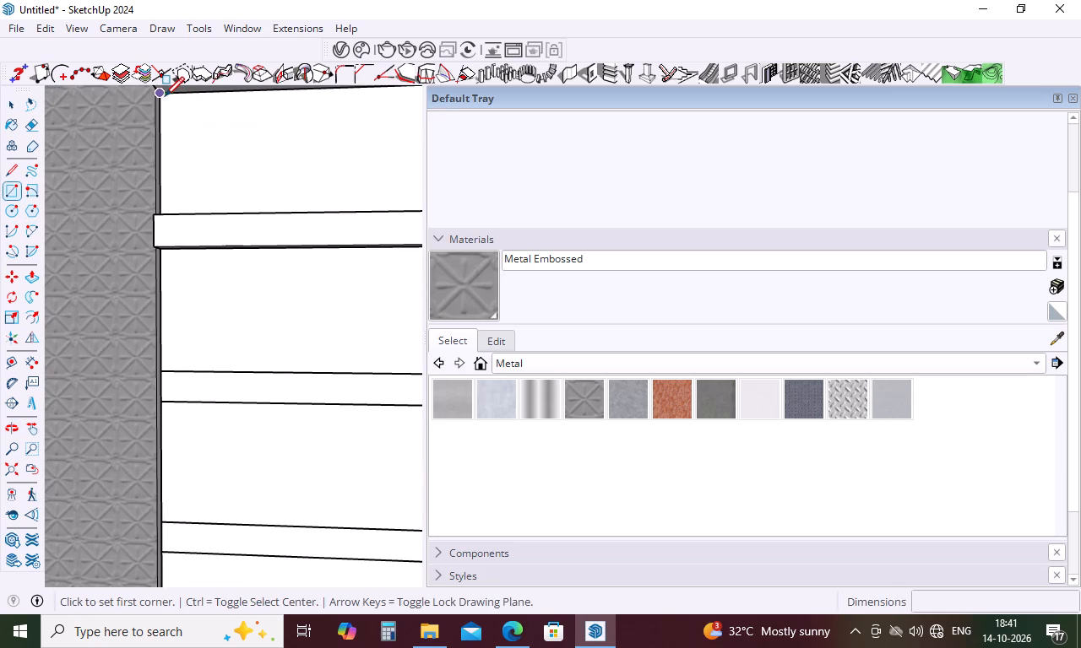
pyautogui.click(165, 96)
pyautogui.scroll(-4, 167, 95)
pyautogui.scroll(-15, 108, 231)
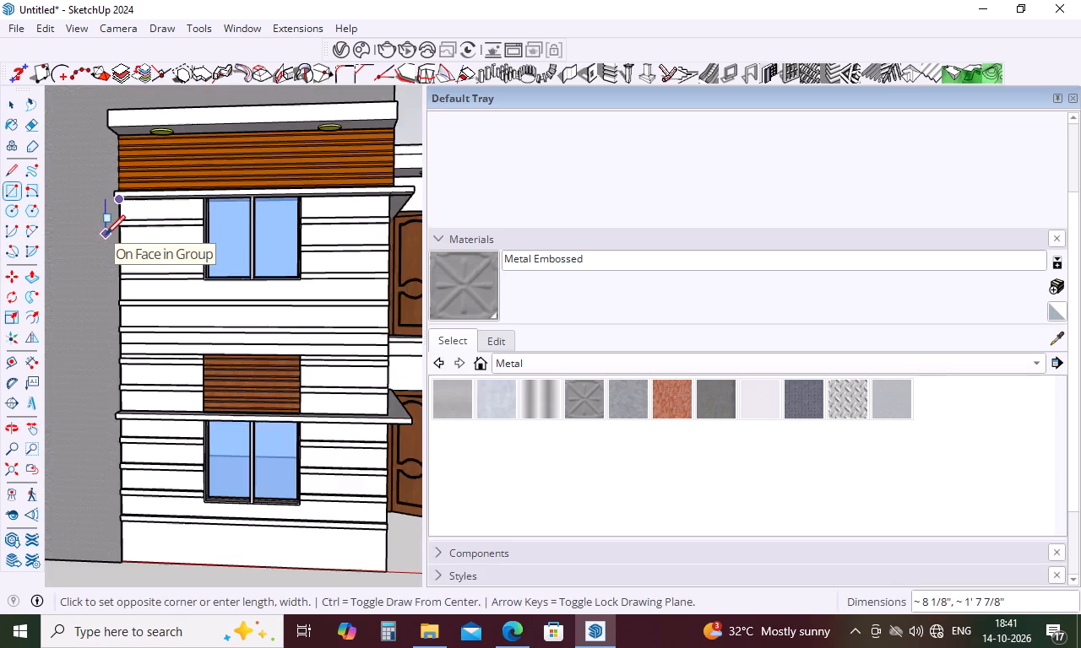
pyautogui.scroll(-5, 106, 235)
pyautogui.scroll(4, 281, 444)
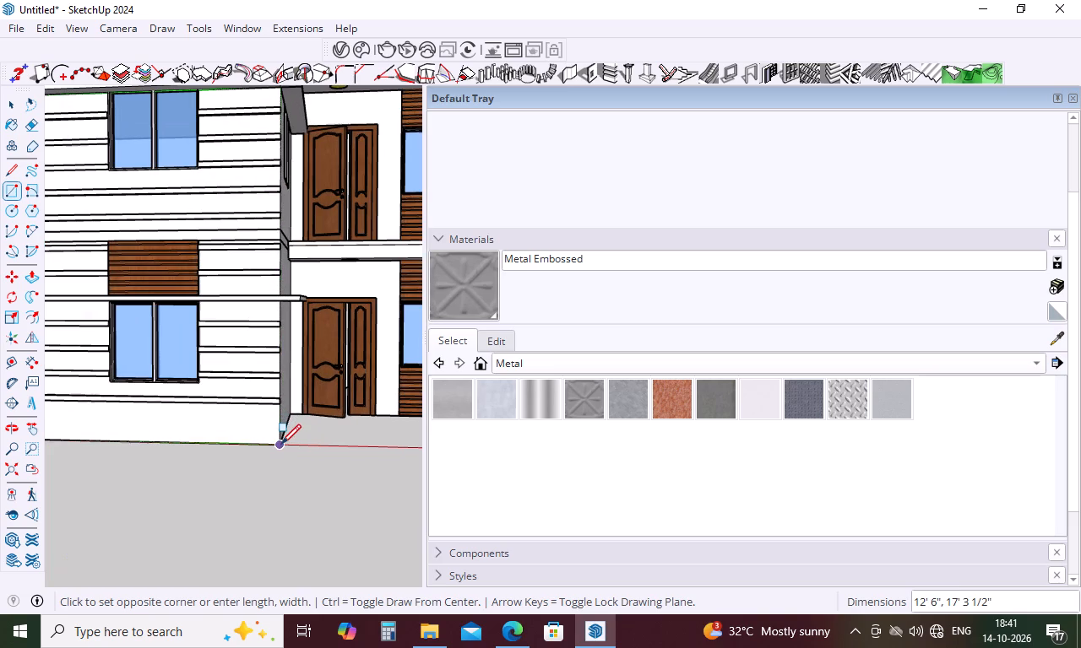
pyautogui.click(280, 445)
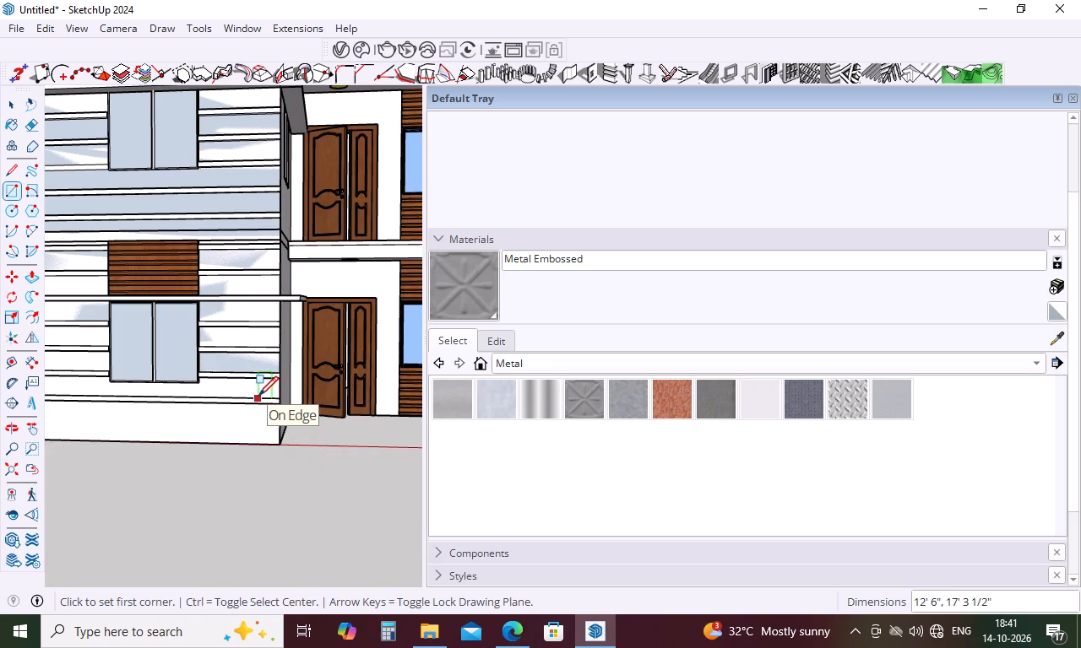
pyautogui.press('space')
# Draw a 4' 6" by 4' rectangle around the outer frame of the ground-floor front window.
pyautogui.moveTo(195, 373); pyautogui.dragTo(367, 346, button='middle')
pyautogui.scroll(12, 113, 311)
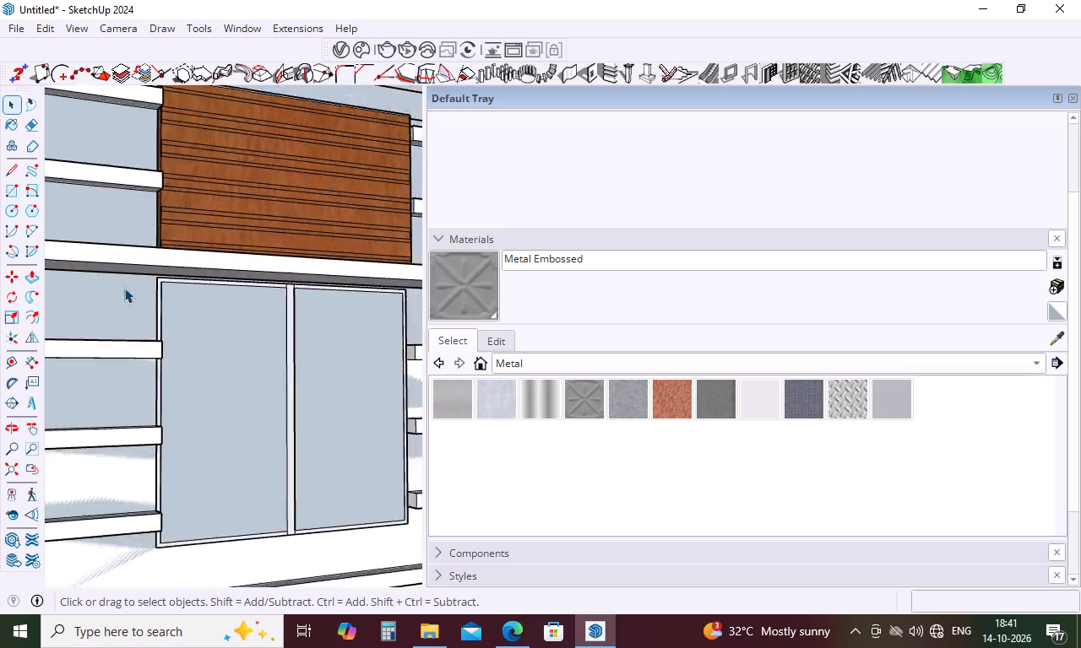
pyautogui.scroll(20, 124, 288)
pyautogui.scroll(9, 124, 288)
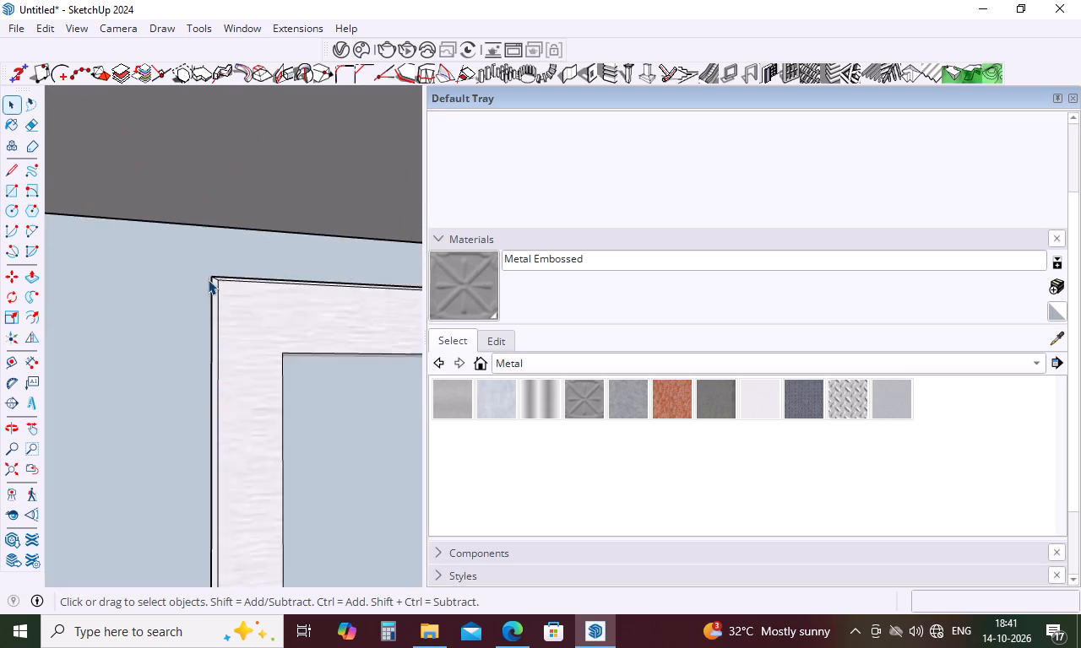
pyautogui.scroll(7, 208, 279)
pyautogui.press('r')
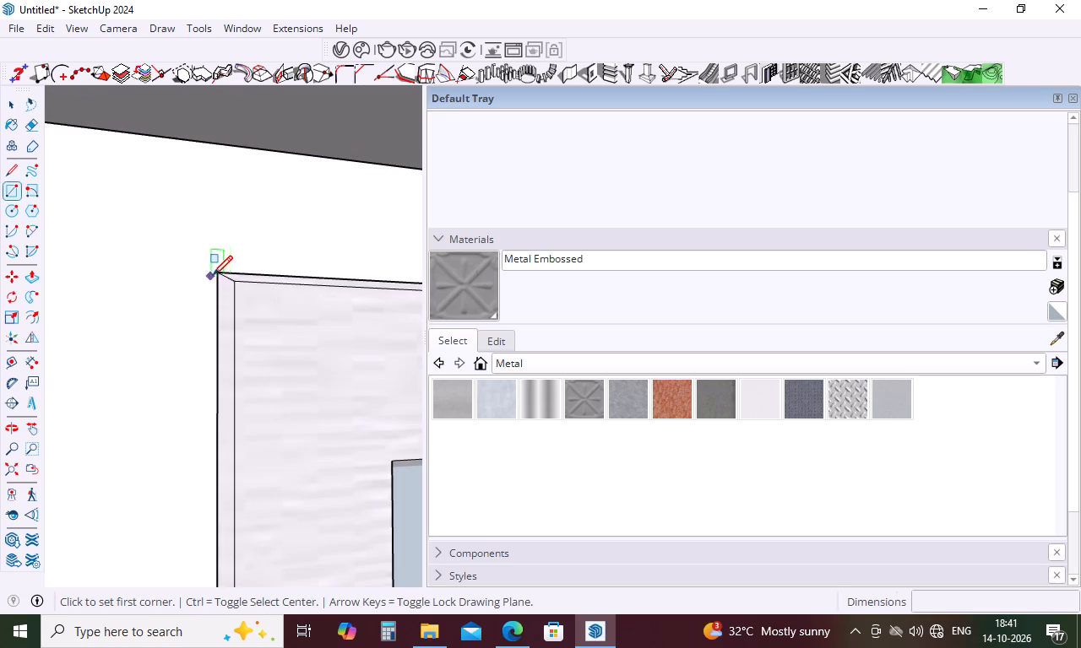
pyautogui.click(215, 272)
pyautogui.scroll(-17, 215, 272)
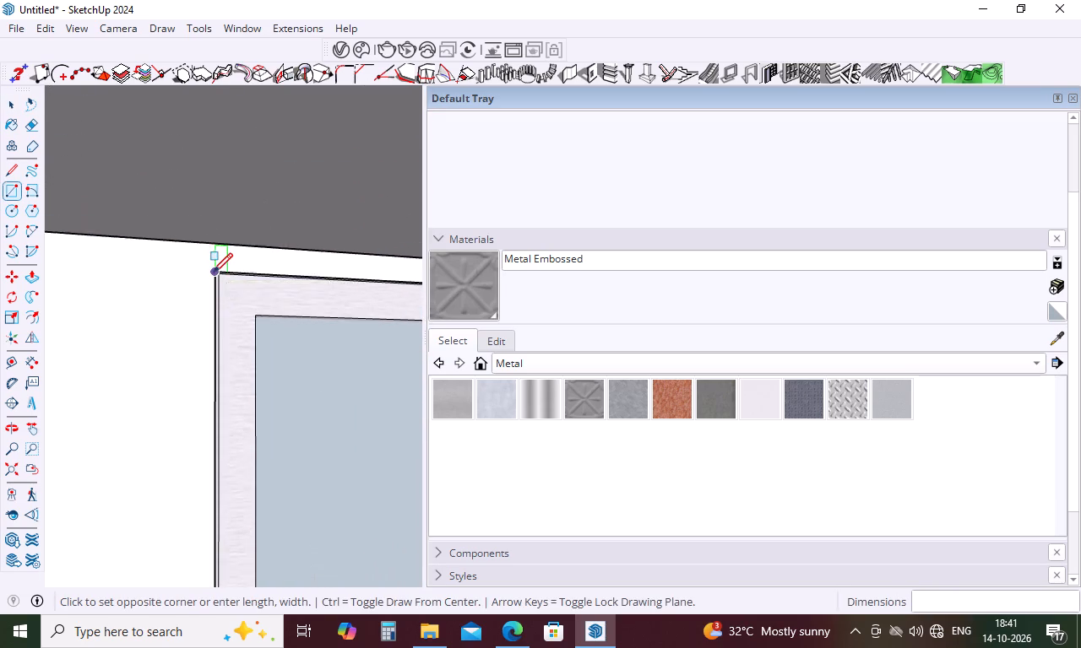
pyautogui.scroll(-20, 213, 273)
pyautogui.scroll(-11, 213, 273)
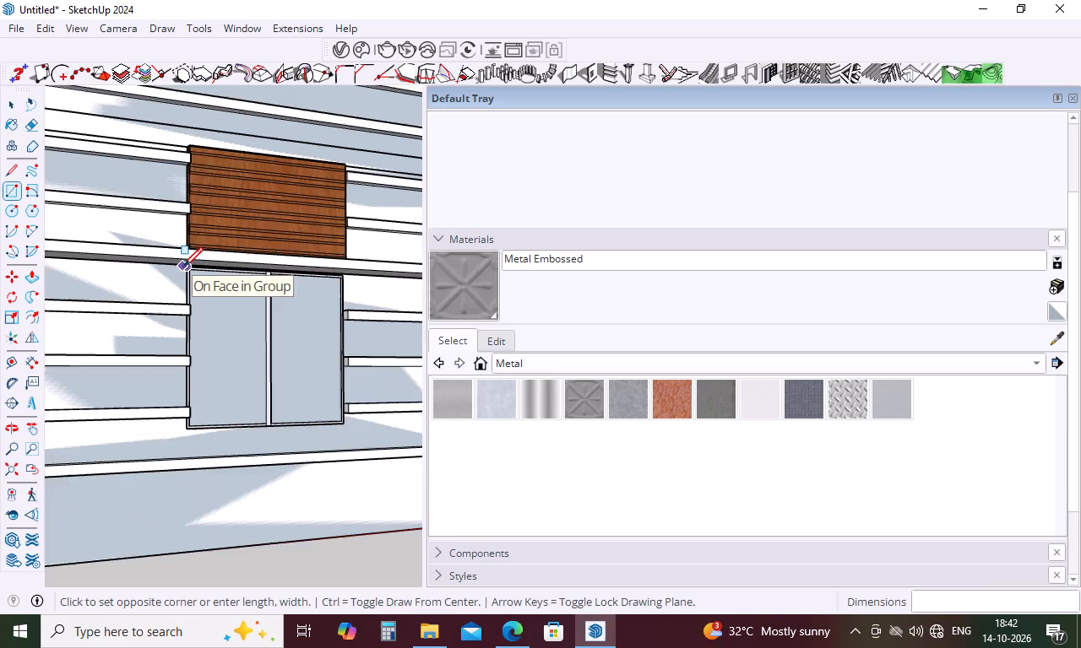
pyautogui.scroll(4, 335, 397)
pyautogui.moveTo(334, 402); pyautogui.dragTo(133, 392, button='middle')
pyautogui.scroll(2, 199, 396)
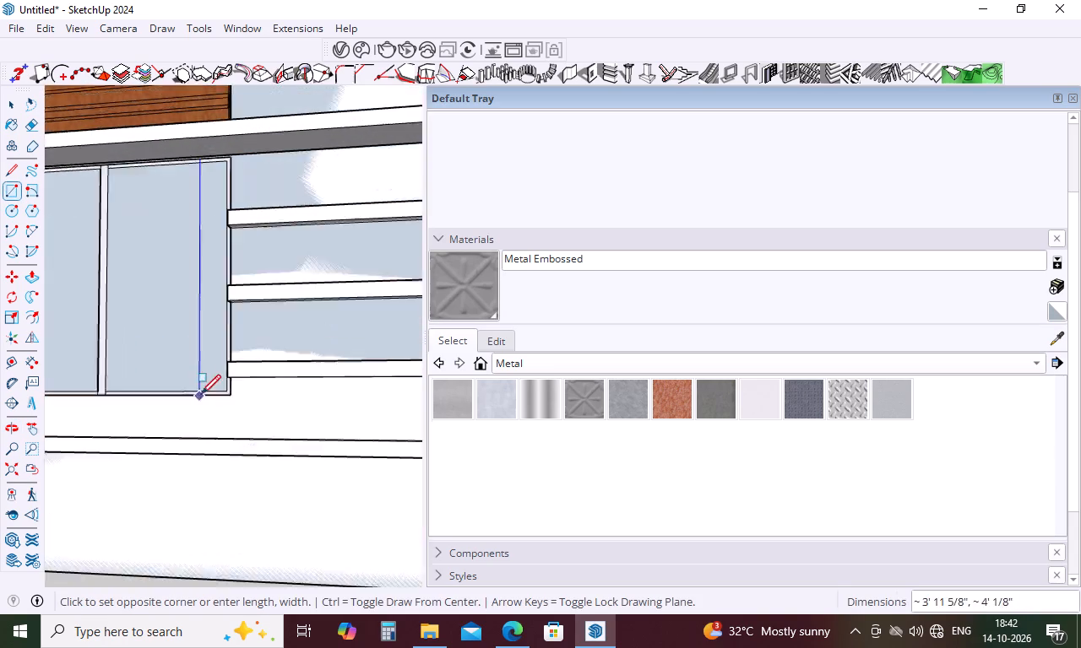
pyautogui.scroll(20, 201, 394)
pyautogui.scroll(9, 201, 394)
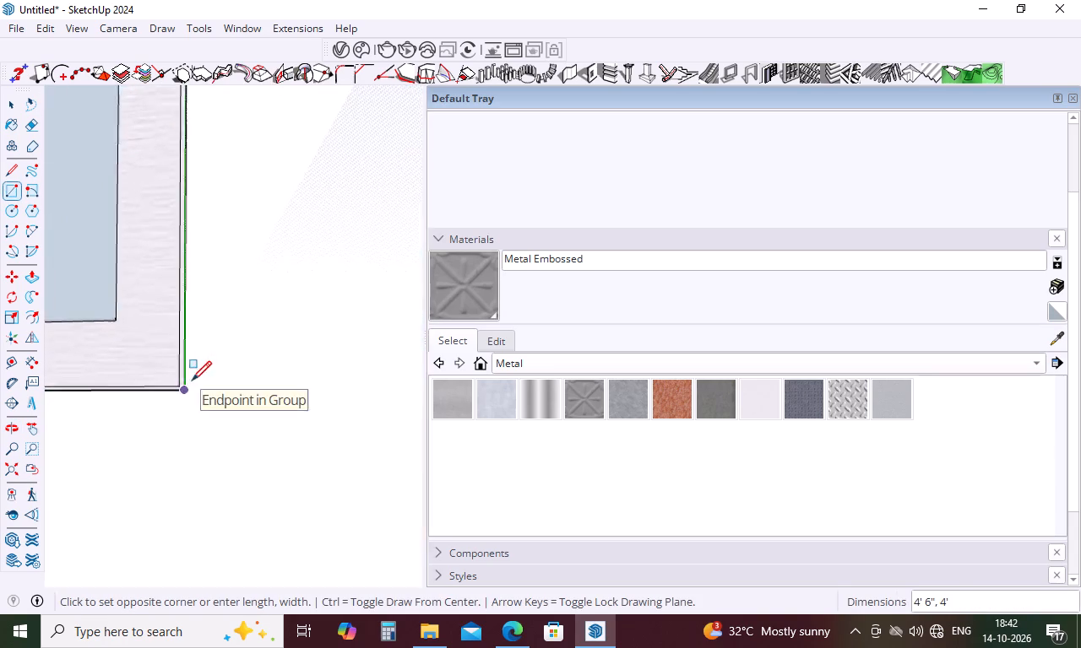
pyautogui.scroll(9, 192, 381)
pyautogui.click(178, 403)
# Delete the rectangle face covering the ground-floor front window.
pyautogui.scroll(-5, 269, 462)
pyautogui.scroll(-16, 295, 471)
pyautogui.scroll(-10, 298, 471)
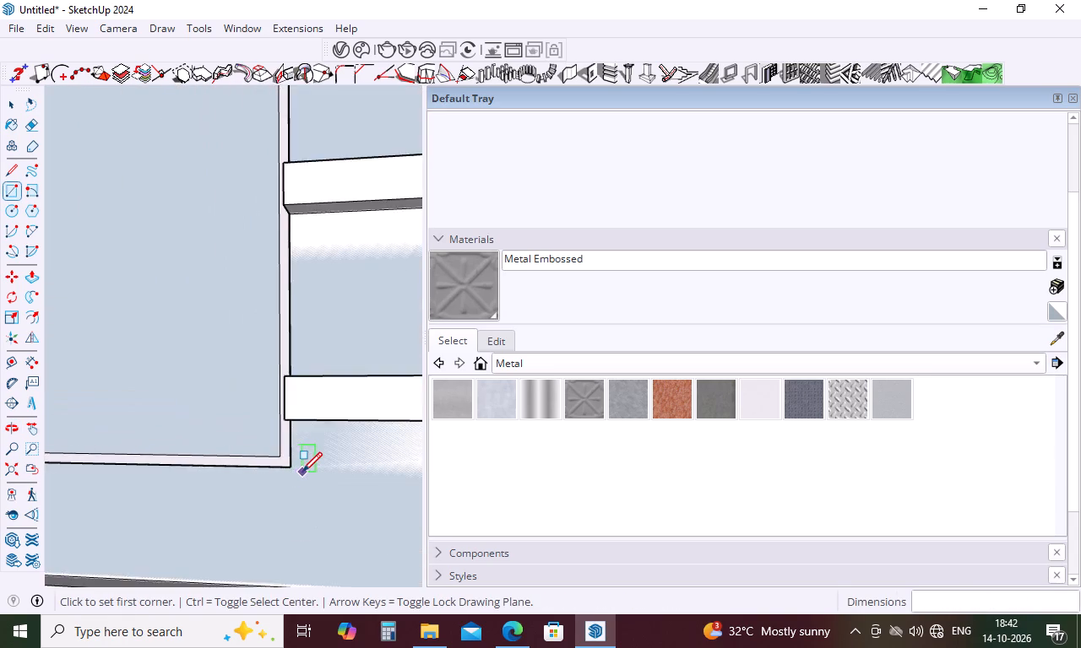
pyautogui.scroll(-17, 302, 472)
pyautogui.press('space')
pyautogui.click(236, 407)
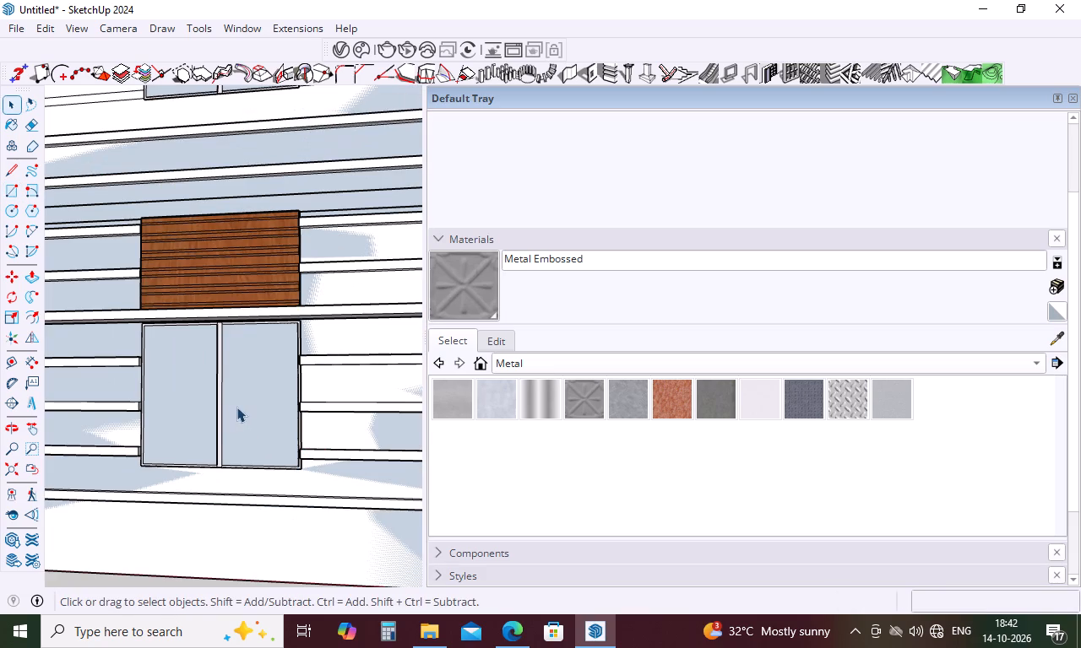
pyautogui.press('Delete')
# Draw a 4' 6" by 3' 9 1/2" rectangle over the upper-floor front window, from beneath the ledge to the frame's opposite bottom corner.
pyautogui.scroll(-10, 258, 450)
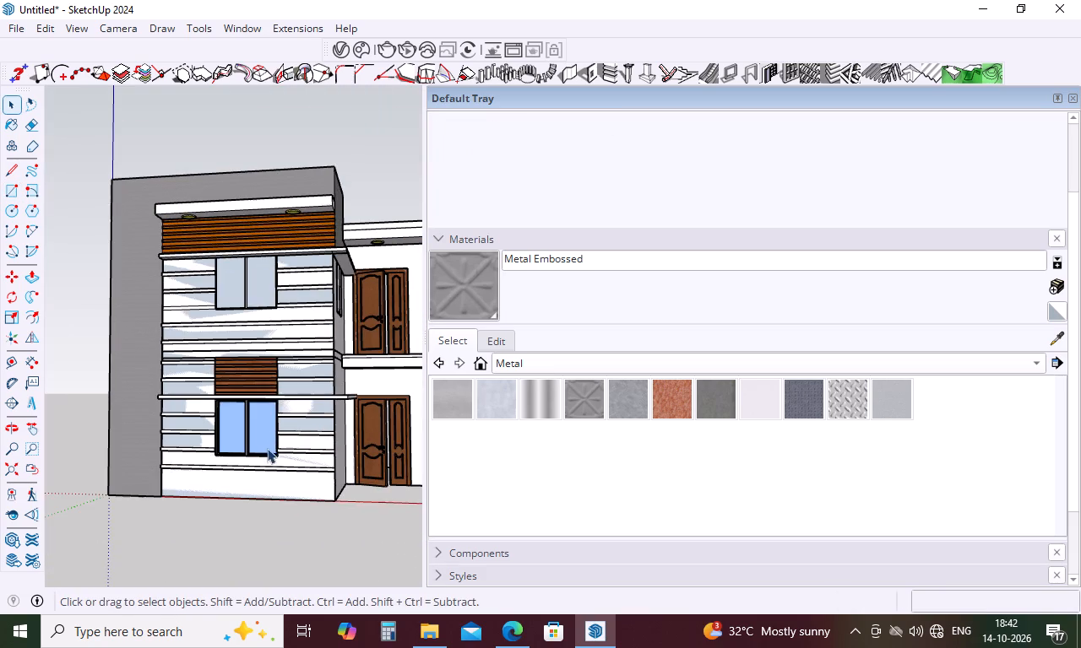
pyautogui.scroll(5, 229, 262)
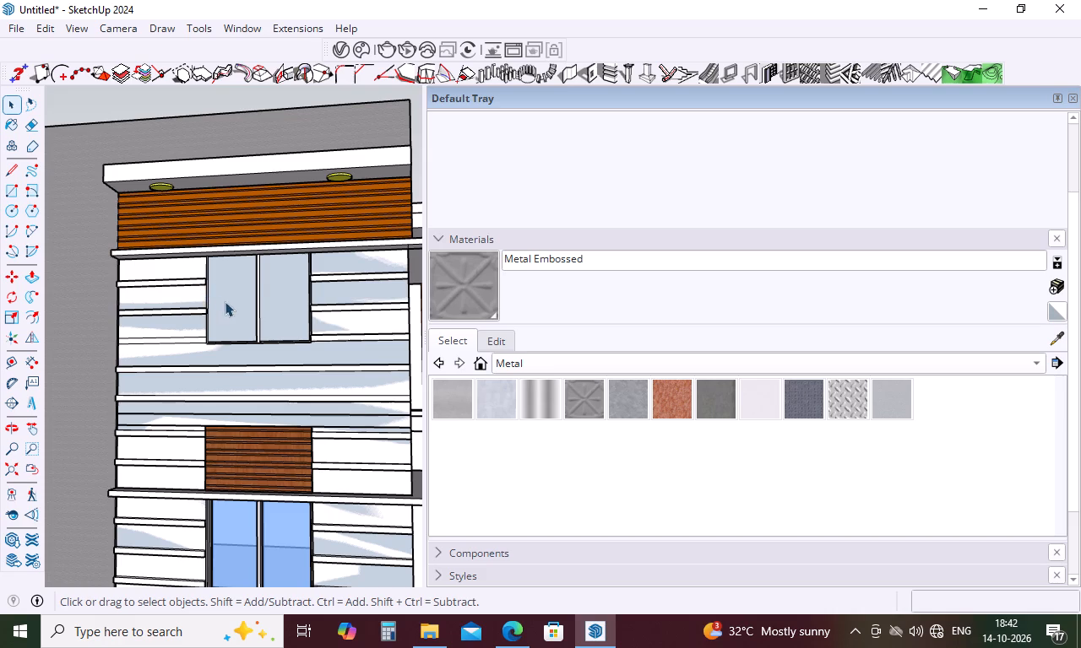
pyautogui.moveTo(225, 301); pyautogui.dragTo(320, 312, button='middle')
pyautogui.scroll(5, 210, 236)
pyautogui.scroll(4, 171, 296)
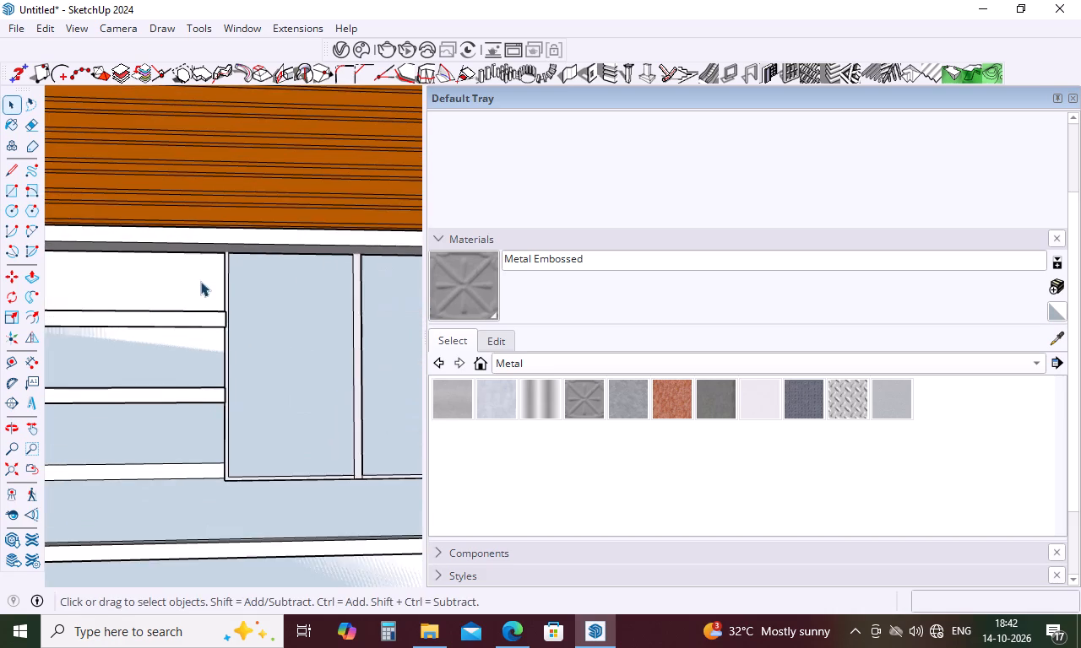
pyautogui.moveTo(200, 280); pyautogui.dragTo(285, 295, button='middle')
pyautogui.scroll(20, 256, 269)
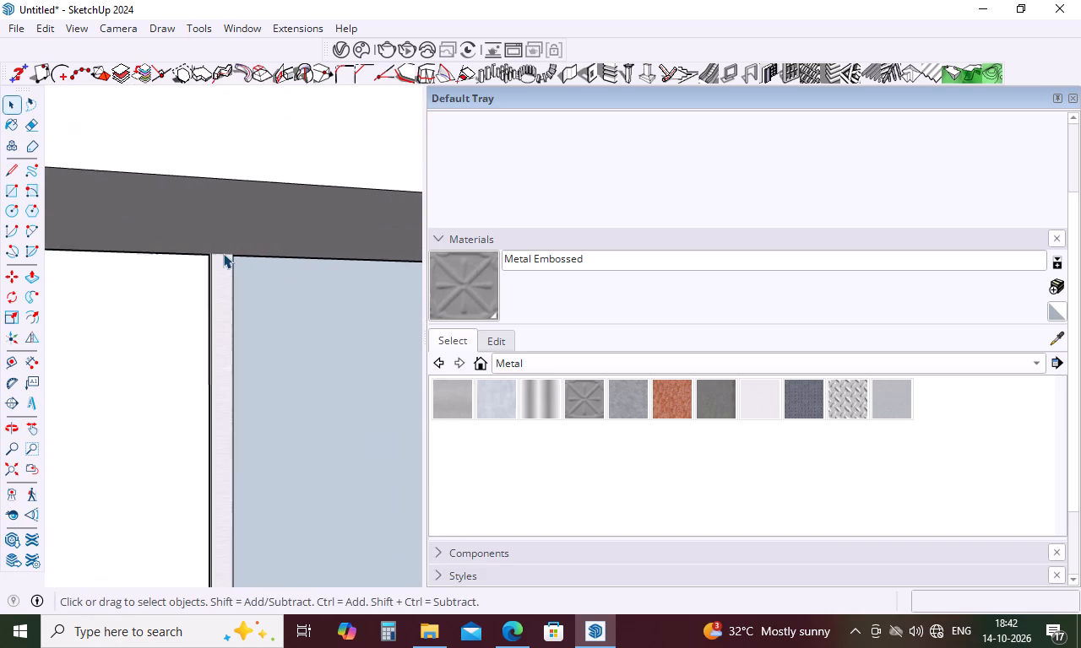
pyautogui.scroll(7, 223, 253)
pyautogui.moveTo(220, 256); pyautogui.dragTo(292, 258, button='middle')
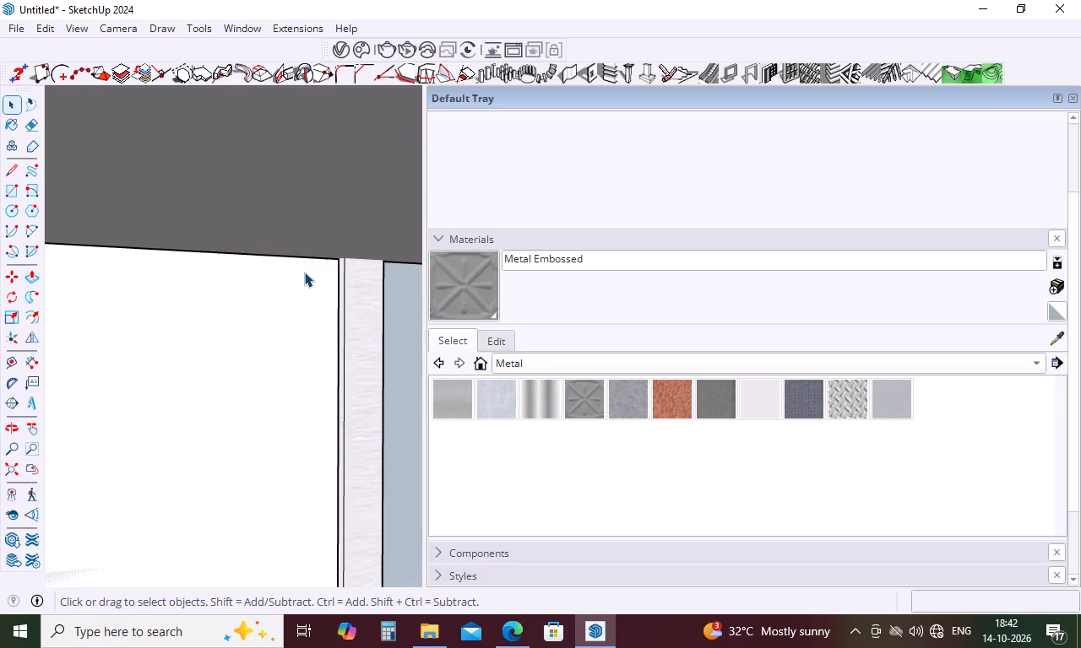
pyautogui.press('r')
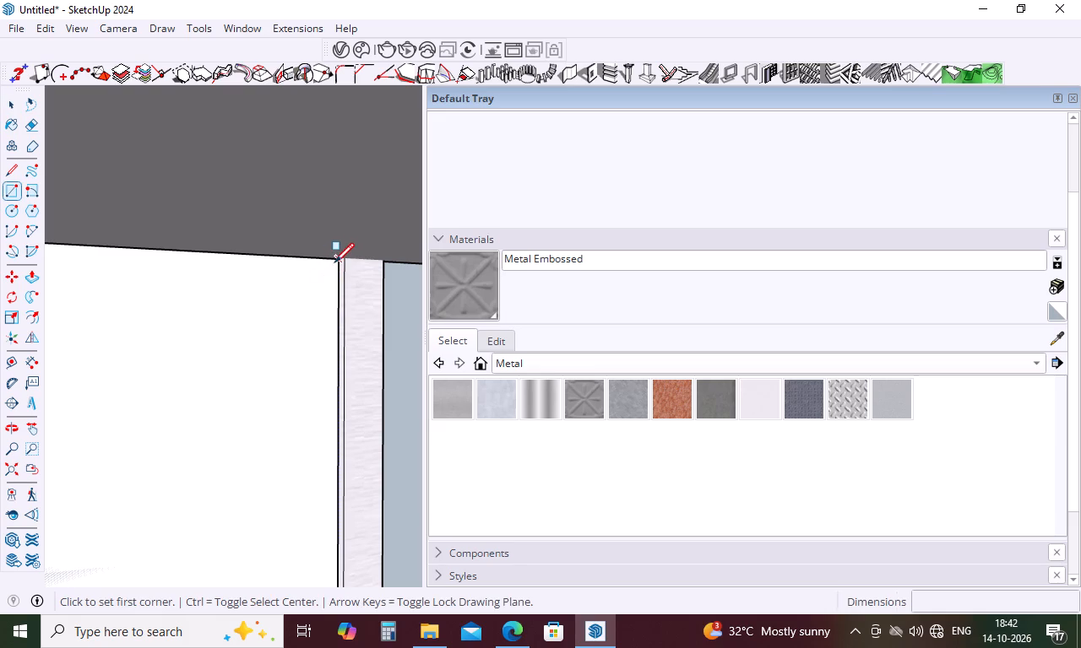
pyautogui.click(339, 259)
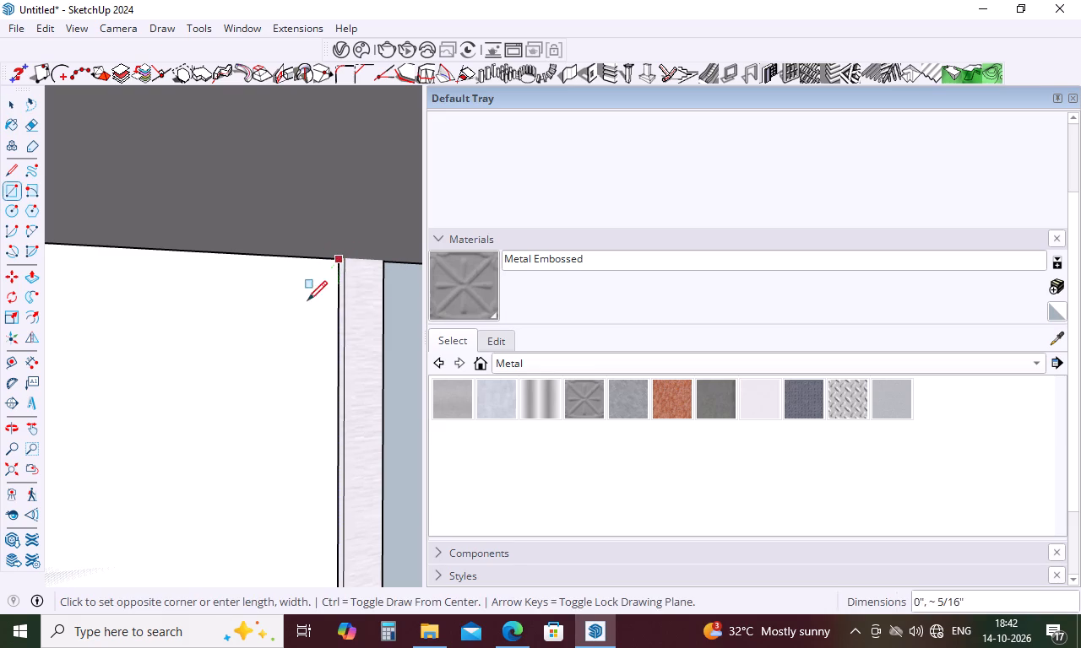
pyautogui.scroll(-20, 220, 285)
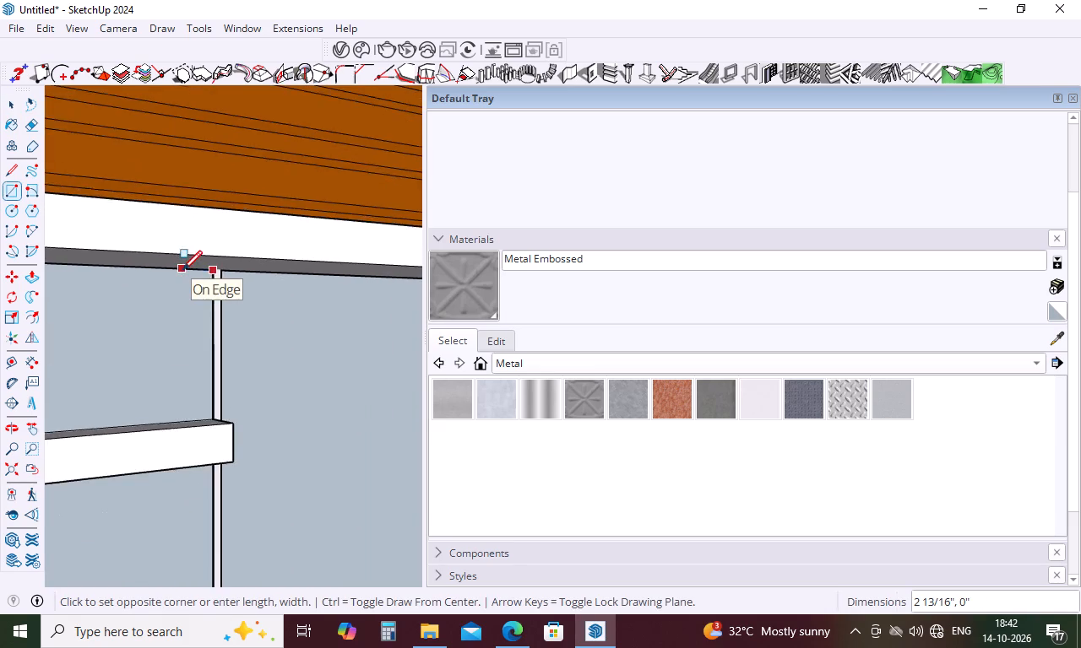
pyautogui.scroll(-20, 182, 270)
pyautogui.scroll(2, 328, 355)
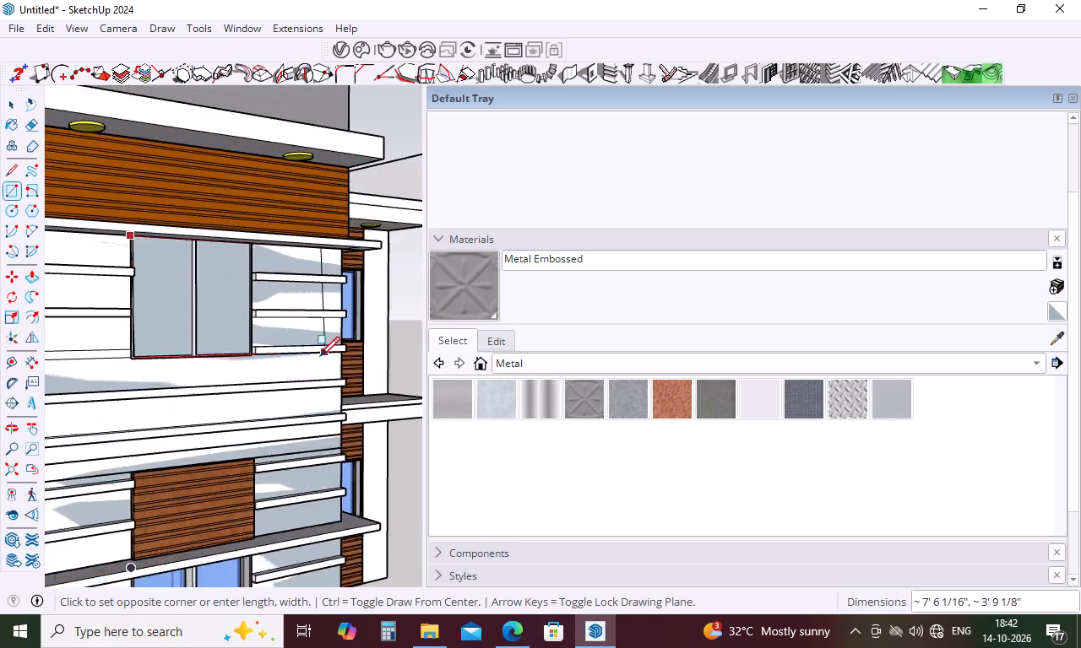
pyautogui.scroll(12, 320, 356)
pyautogui.moveTo(236, 351); pyautogui.dragTo(92, 348, button='middle')
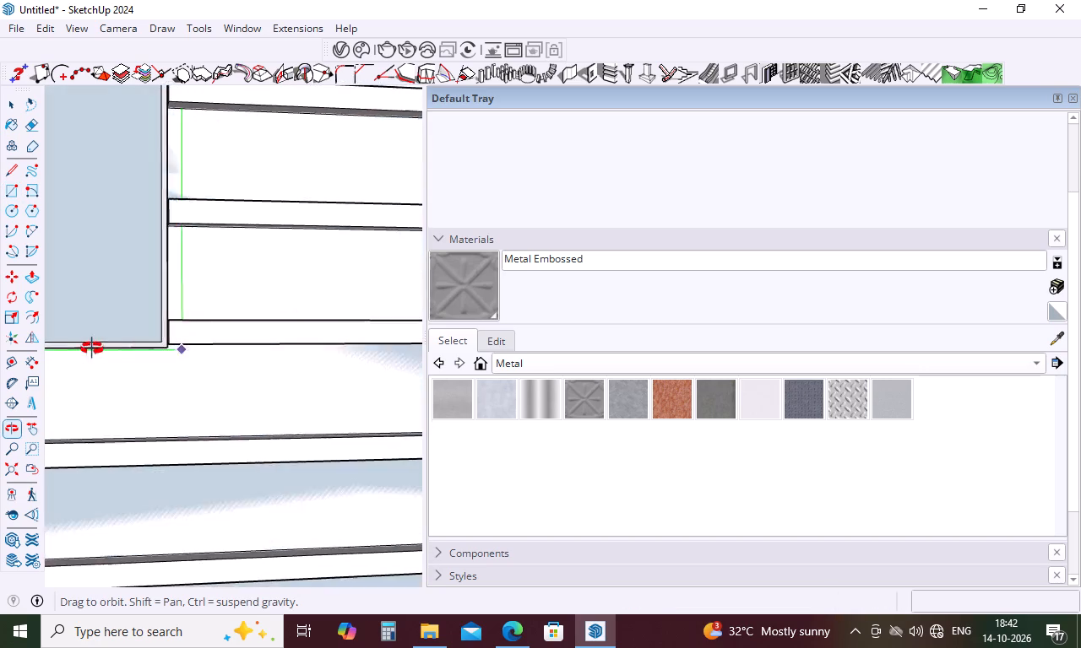
pyautogui.moveTo(92, 348); pyautogui.dragTo(28, 356, button='middle')
pyautogui.scroll(17, 149, 356)
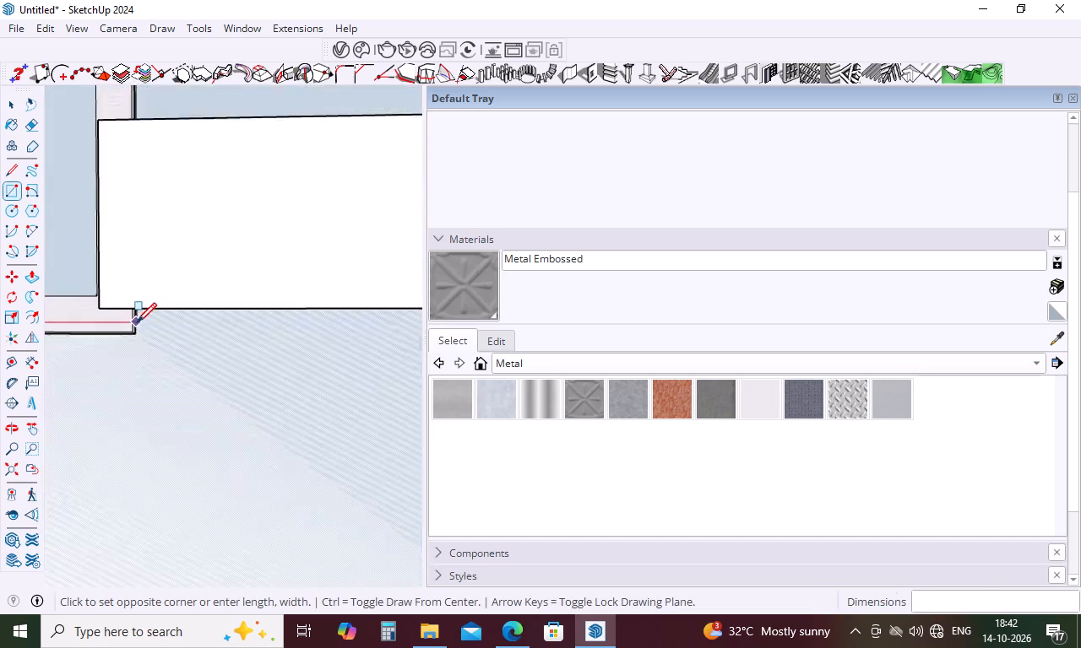
pyautogui.scroll(17, 137, 322)
pyautogui.click(136, 348)
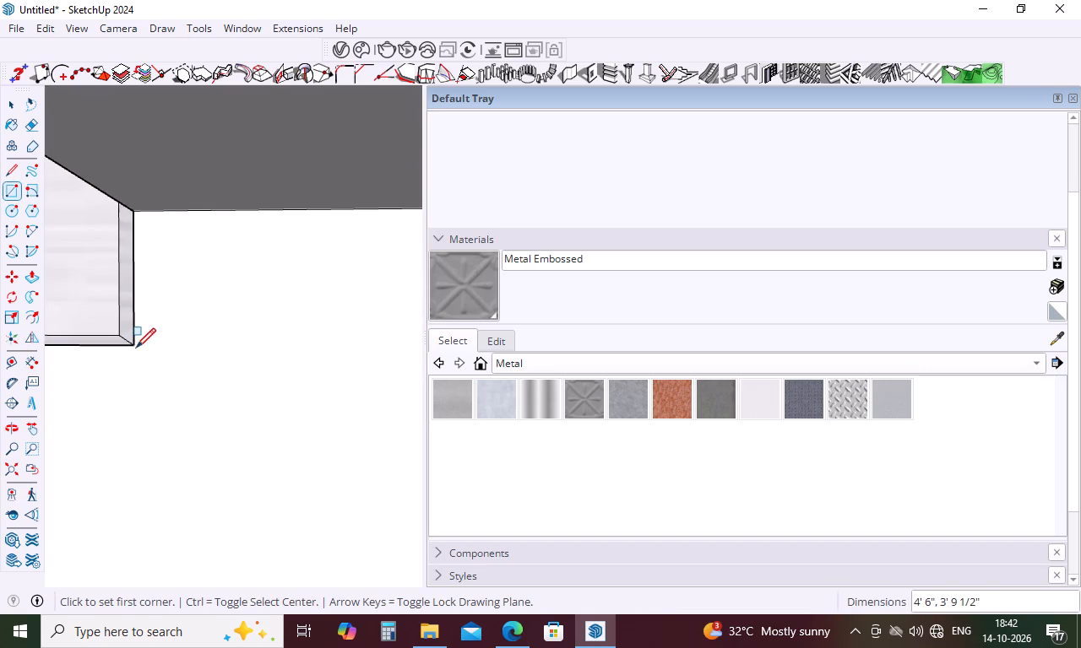
# Delete the rectangle face covering the upper-floor front window.
pyautogui.scroll(-20, 306, 406)
pyautogui.scroll(-5, 319, 420)
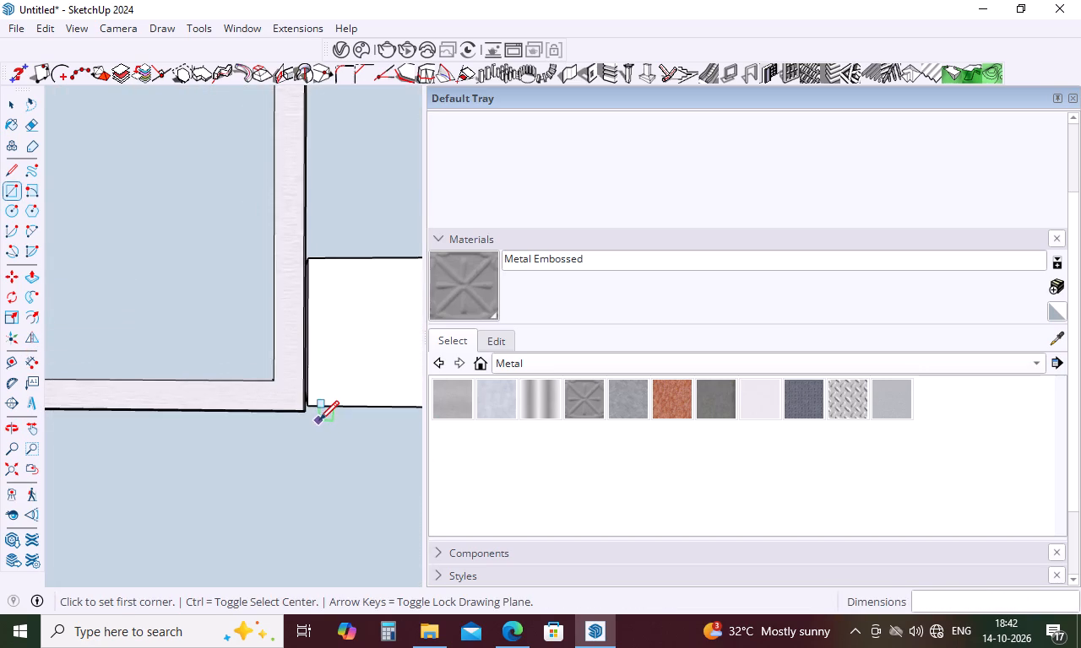
pyautogui.press('space')
pyautogui.click(231, 344)
pyautogui.press('Delete')
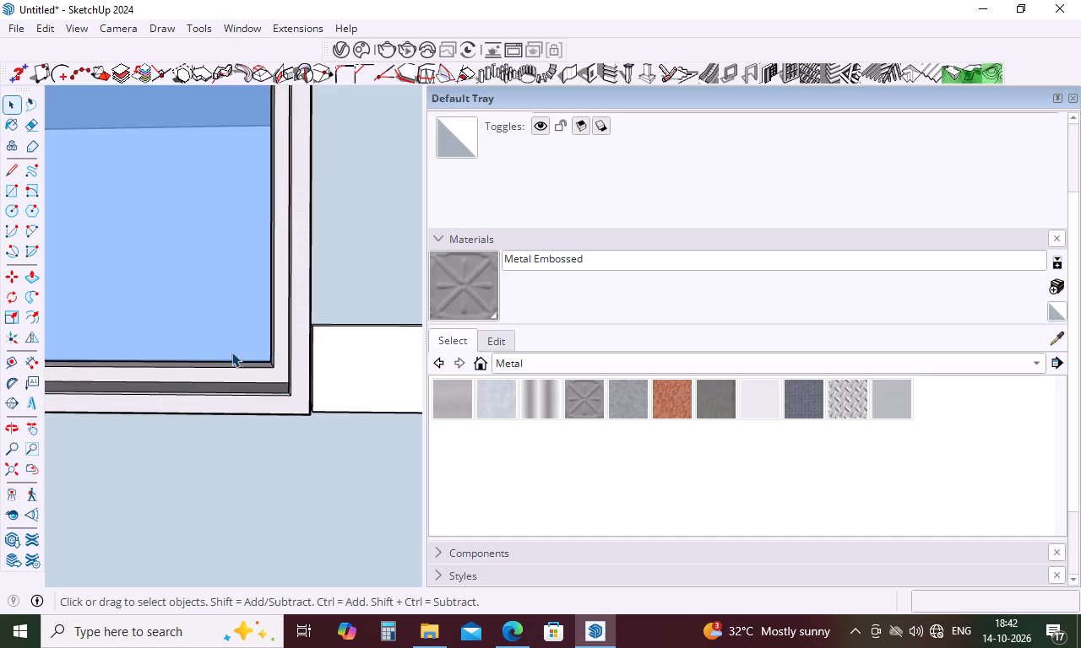
# Push/Pull the white wall face directly below the upper-floor front window by 1".
pyautogui.scroll(-20, 247, 379)
pyautogui.scroll(-5, 247, 379)
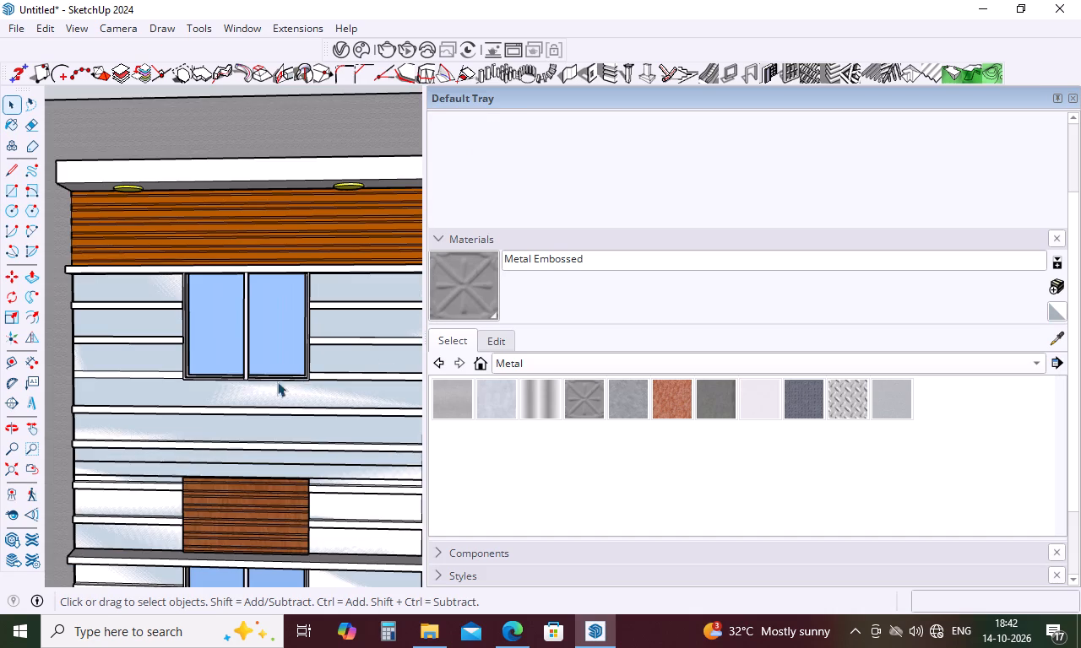
pyautogui.press('p')
pyautogui.click(242, 394)
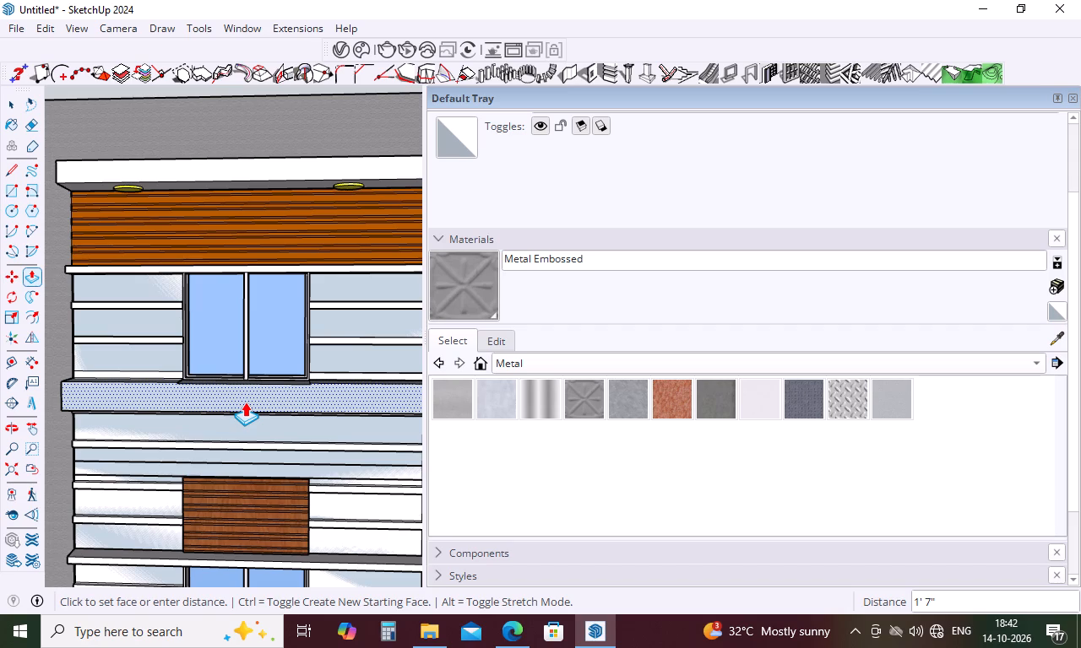
pyautogui.press('1')
pyautogui.press('Return')
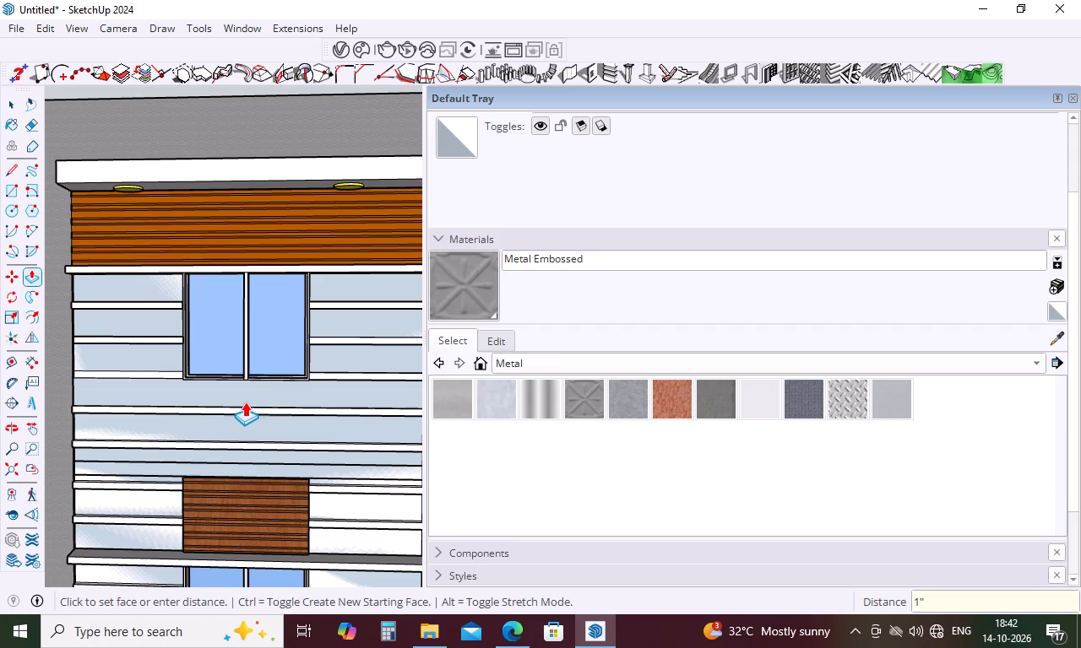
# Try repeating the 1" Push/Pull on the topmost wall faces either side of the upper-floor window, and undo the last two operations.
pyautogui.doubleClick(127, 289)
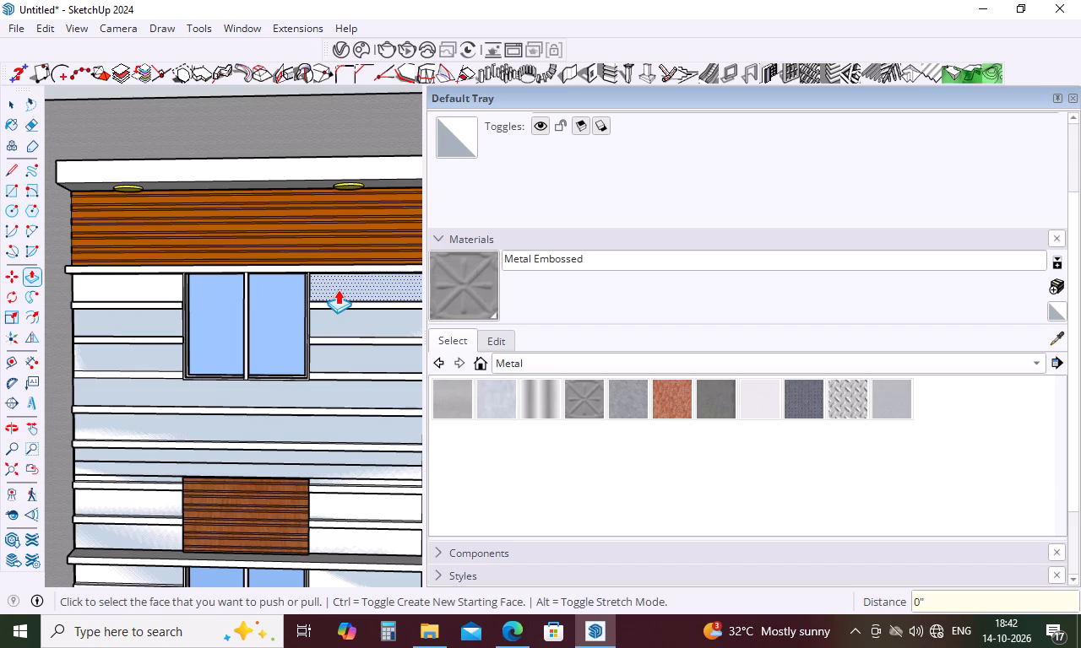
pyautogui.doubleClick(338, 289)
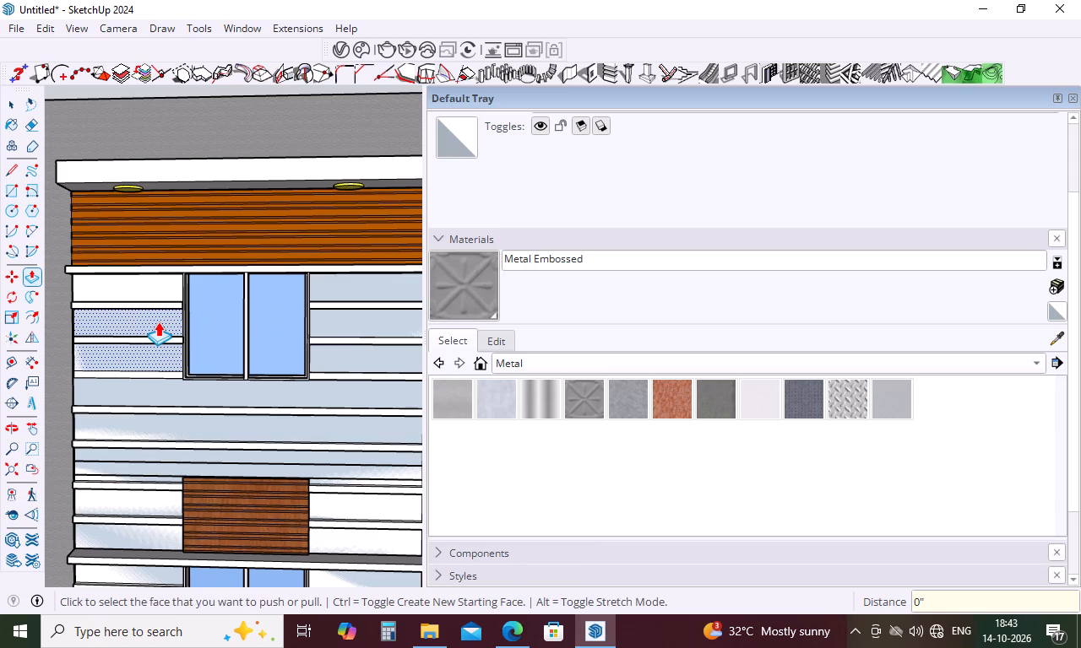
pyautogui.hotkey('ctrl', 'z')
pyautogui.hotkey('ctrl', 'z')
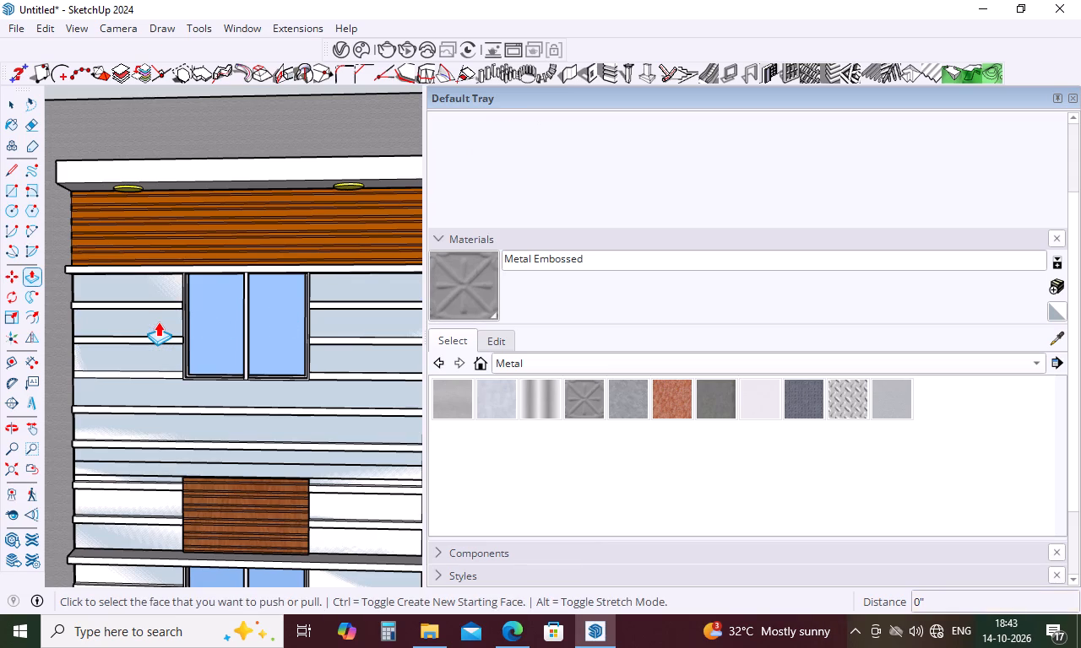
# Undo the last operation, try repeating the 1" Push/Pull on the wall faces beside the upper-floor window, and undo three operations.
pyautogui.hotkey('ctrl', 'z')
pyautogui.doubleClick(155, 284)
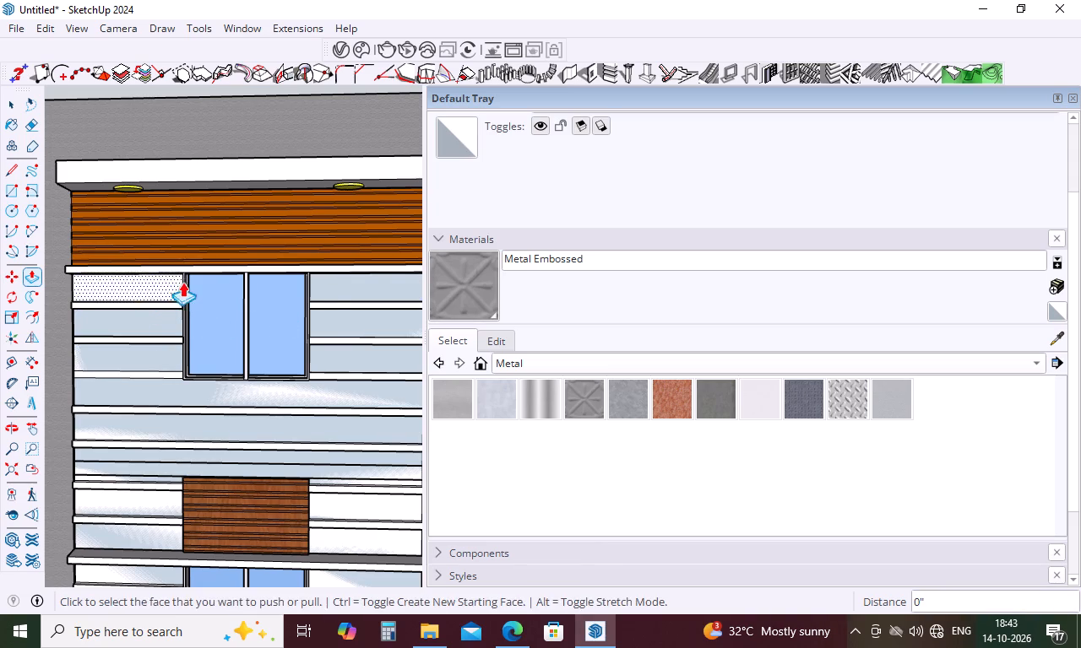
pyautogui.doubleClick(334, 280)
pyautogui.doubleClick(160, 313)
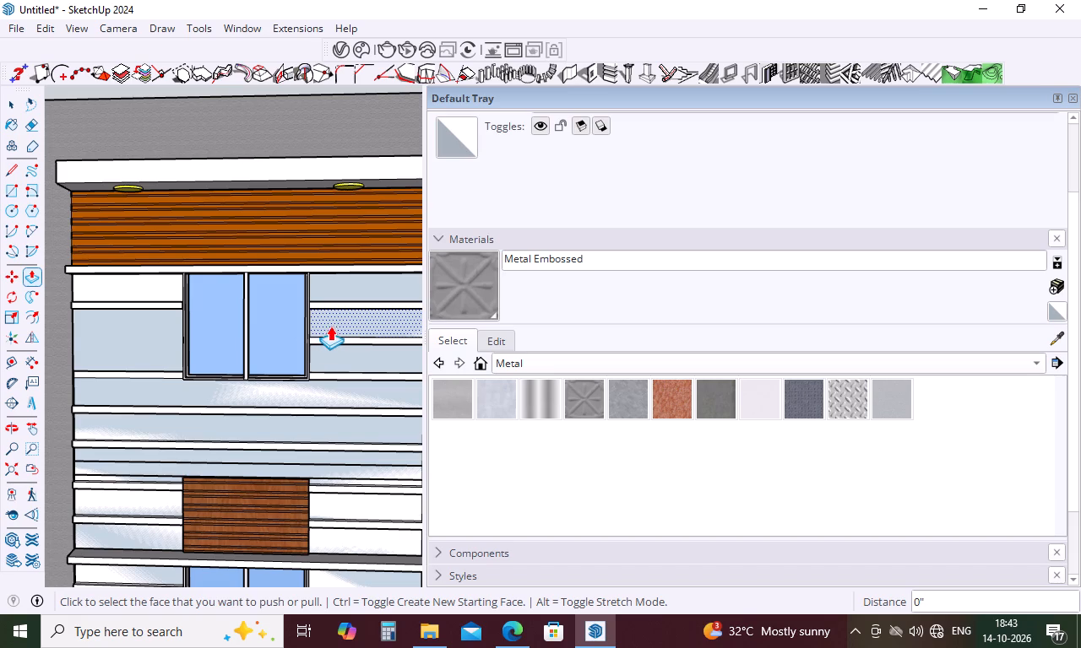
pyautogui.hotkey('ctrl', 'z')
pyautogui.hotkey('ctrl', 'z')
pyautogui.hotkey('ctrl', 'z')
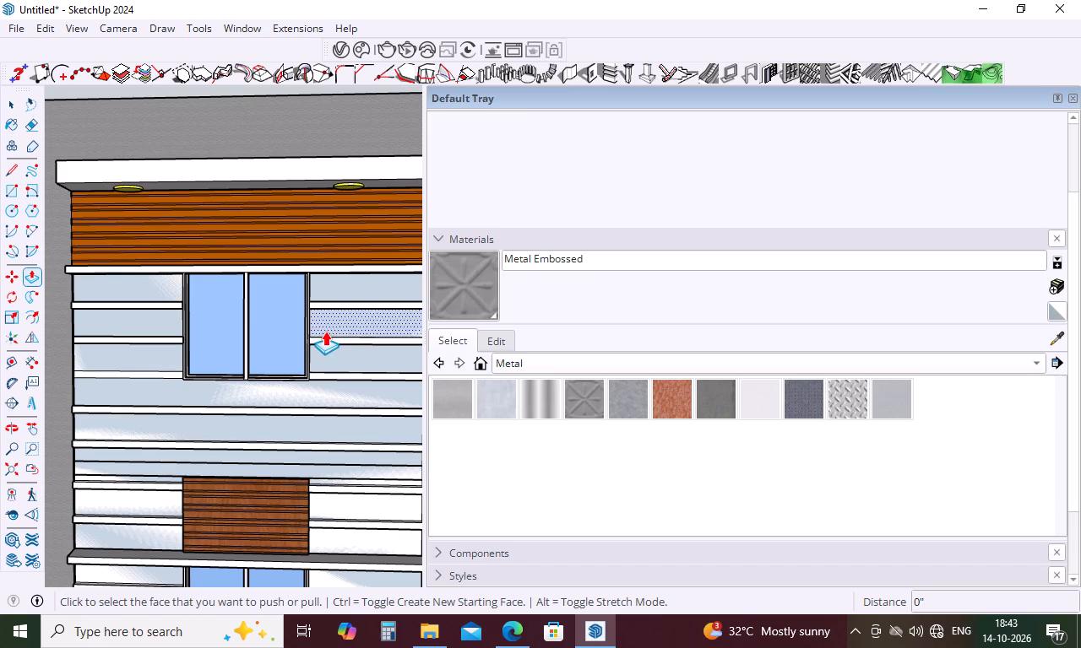
# Push/Pull the two lower horizontal bands left of the upper-floor front window outward by 3".
pyautogui.press('space')
pyautogui.moveTo(167, 331); pyautogui.dragTo(180, 438, button='middle')
pyautogui.scroll(10, 121, 355)
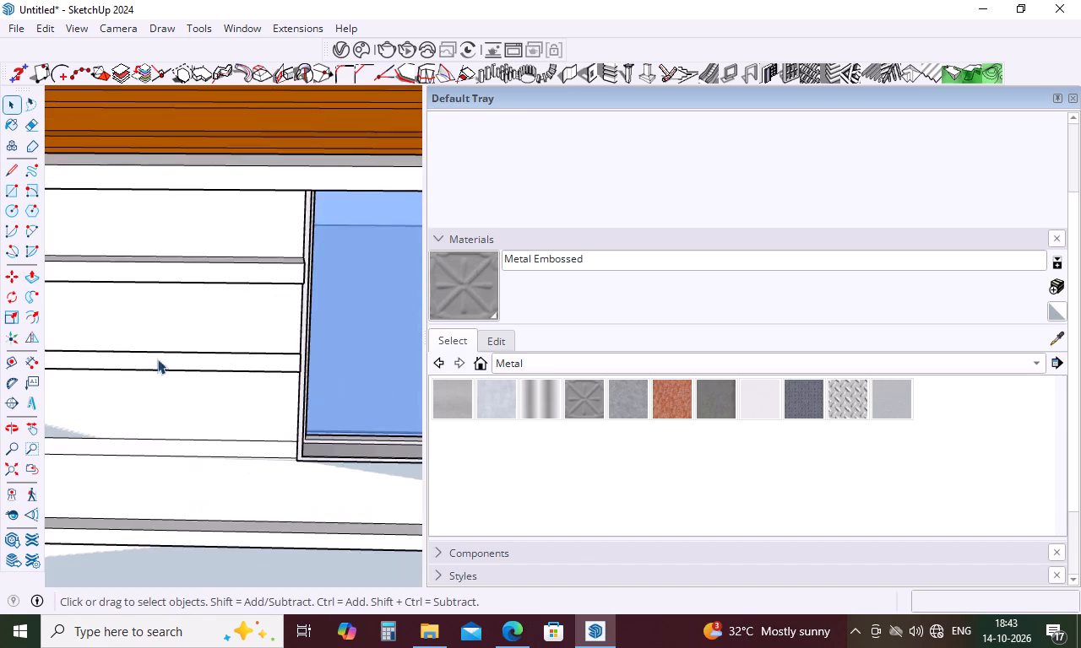
pyautogui.moveTo(171, 363); pyautogui.dragTo(234, 354, button='middle')
pyautogui.scroll(-5, 242, 330)
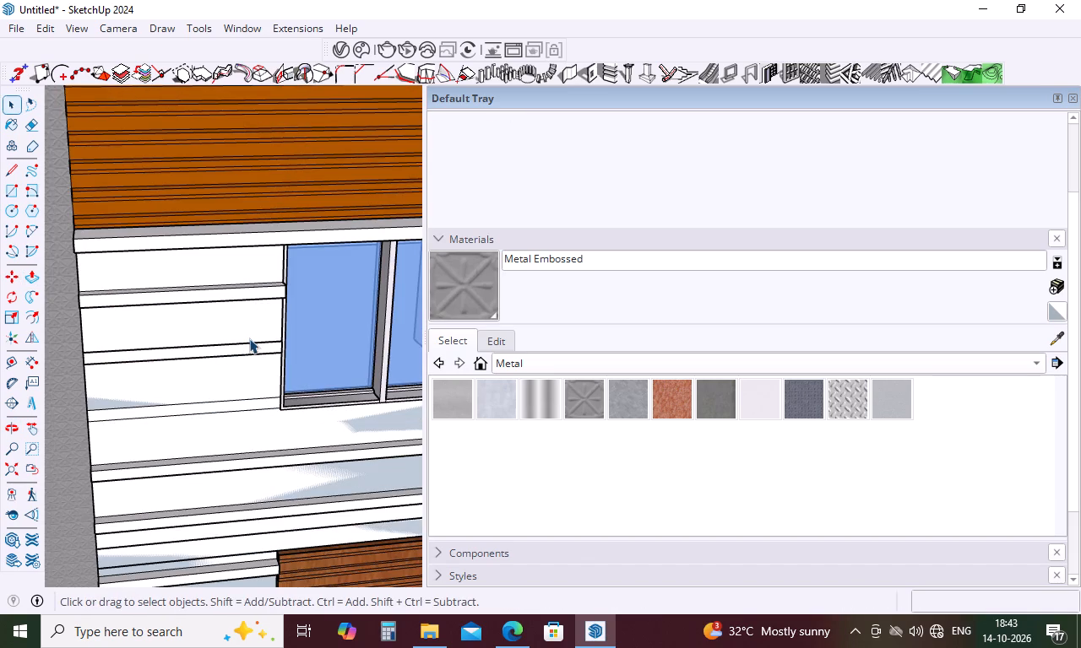
pyautogui.press('p')
pyautogui.click(247, 349)
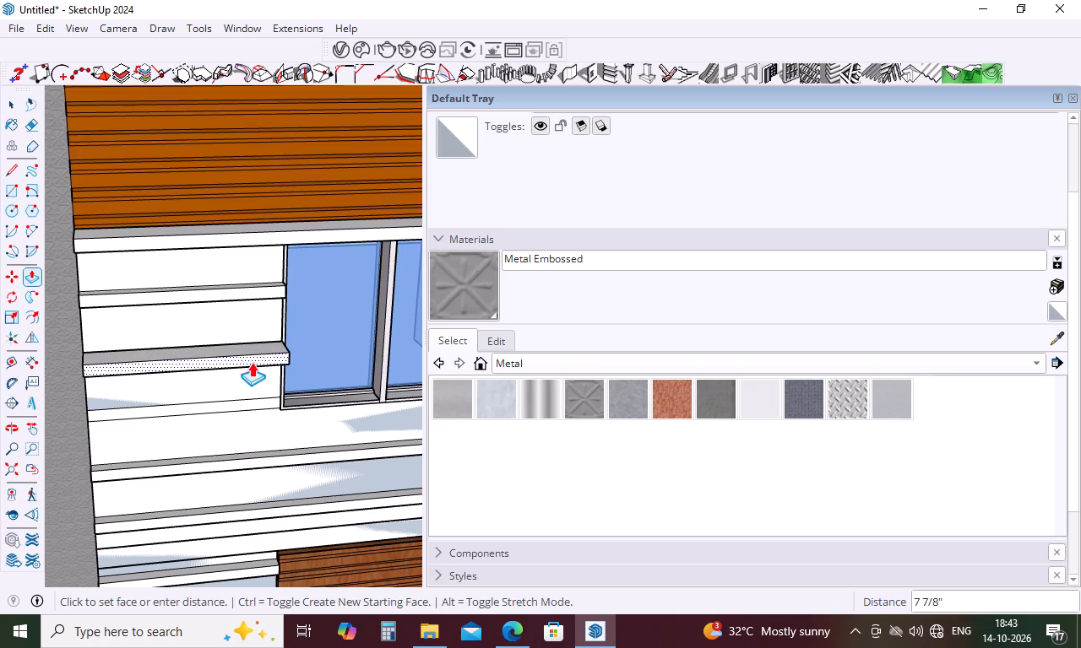
pyautogui.press('3')
pyautogui.press('Return')
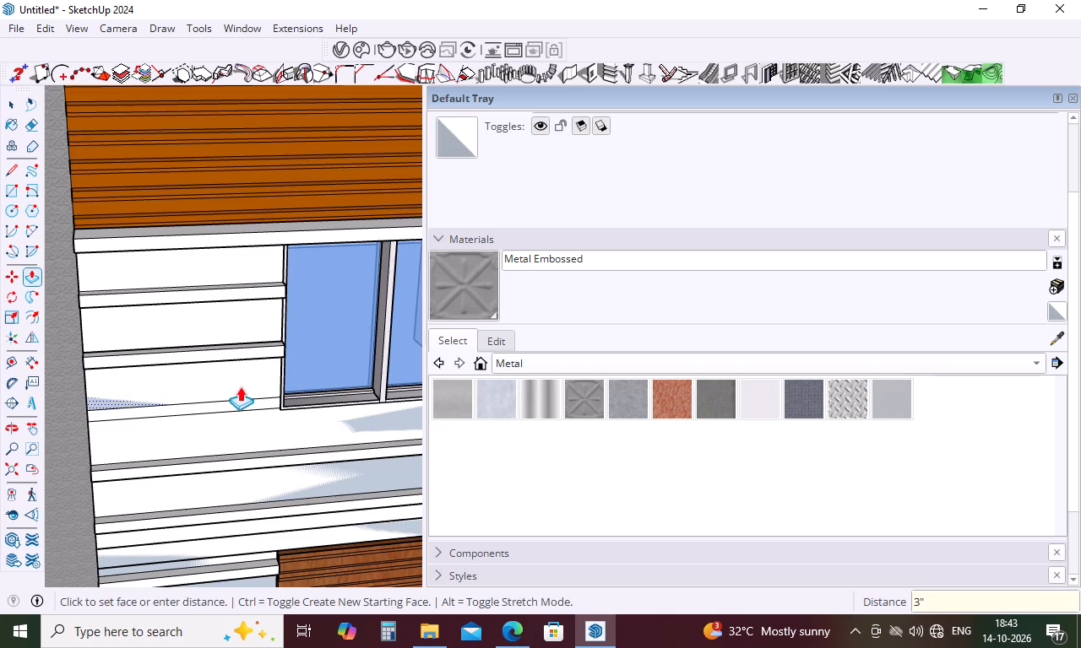
pyautogui.scroll(4, 243, 395)
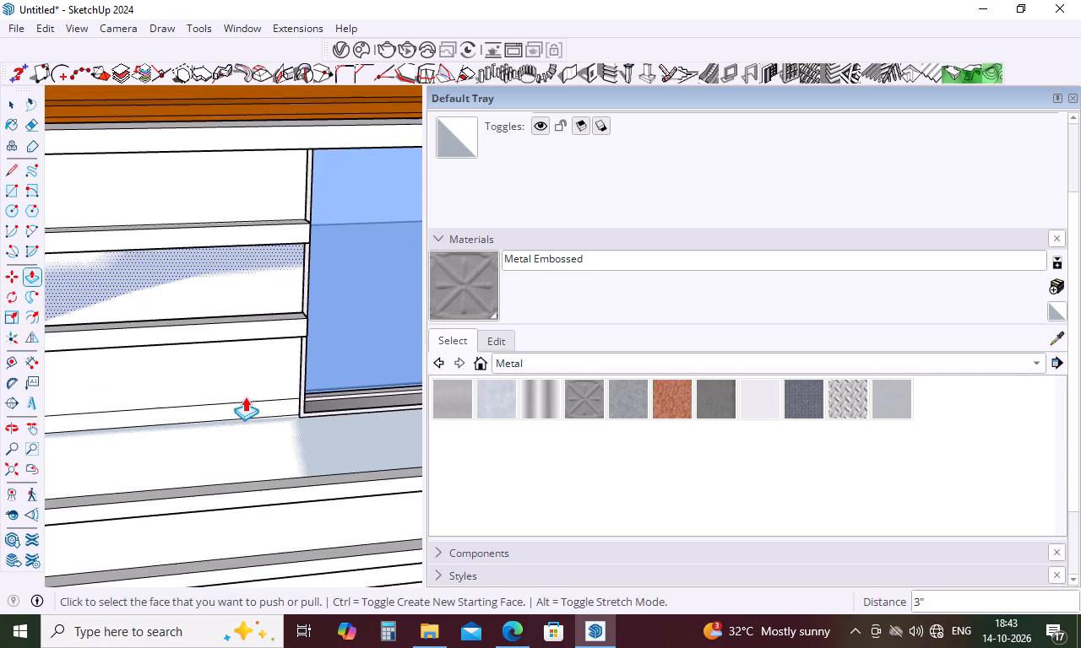
pyautogui.doubleClick(253, 402)
pyautogui.scroll(-9, 251, 394)
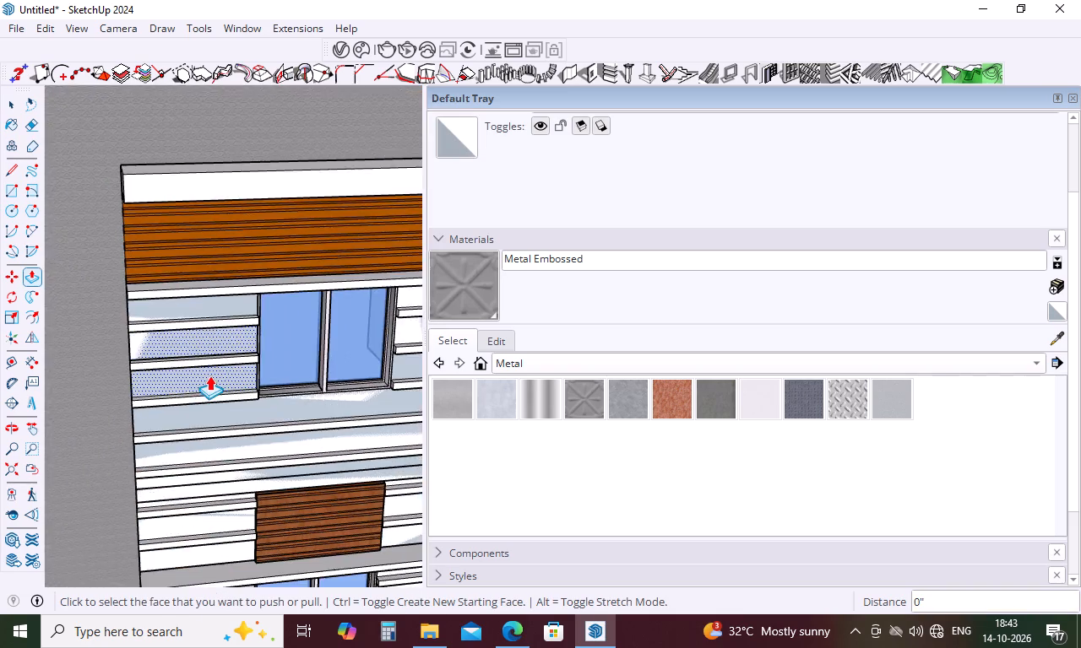
# Push/Pull the topmost white wall face left of the upper-floor window by 1", and repeat it on the other wall faces either side.
pyautogui.scroll(-4, 209, 375)
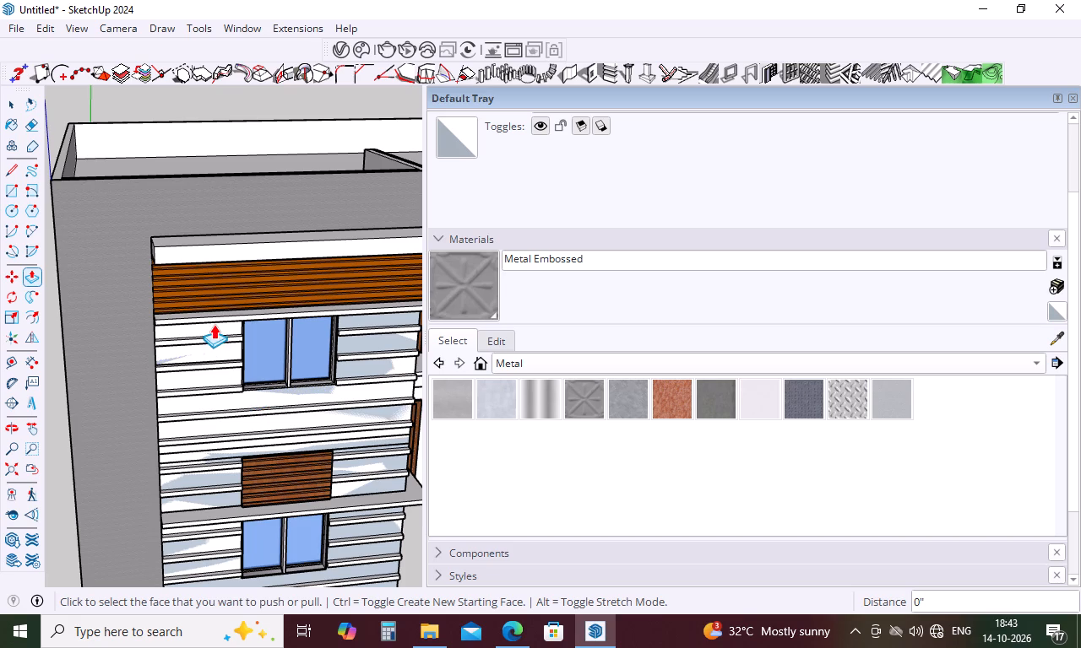
pyautogui.scroll(3, 230, 333)
pyautogui.moveTo(239, 332); pyautogui.dragTo(229, 273, button='middle')
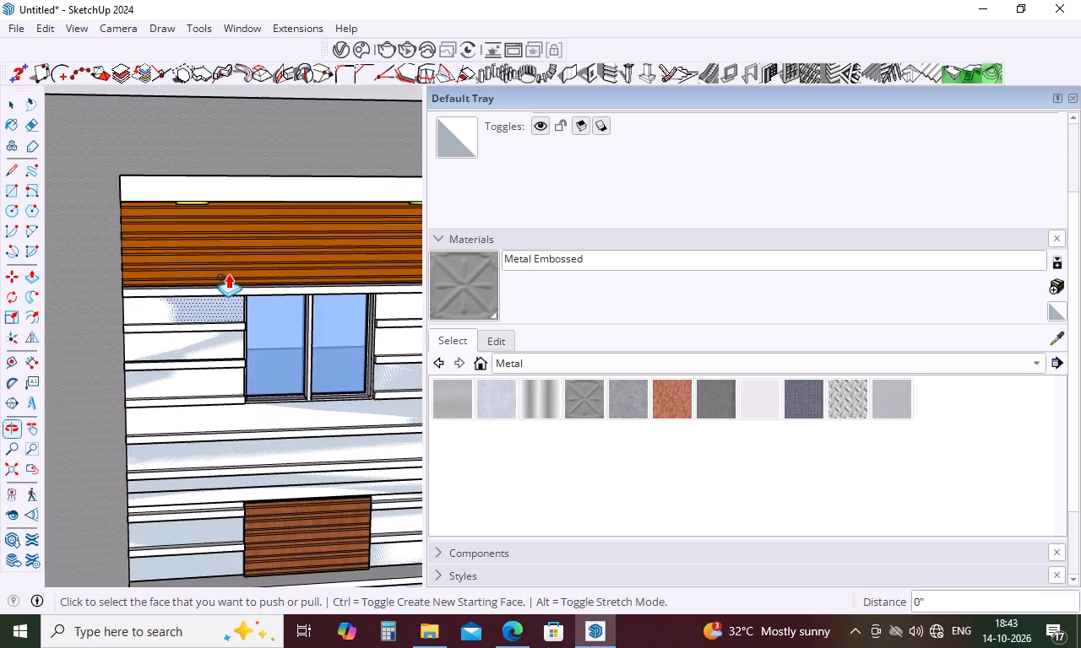
pyautogui.moveTo(175, 313); pyautogui.dragTo(57, 283, button='middle')
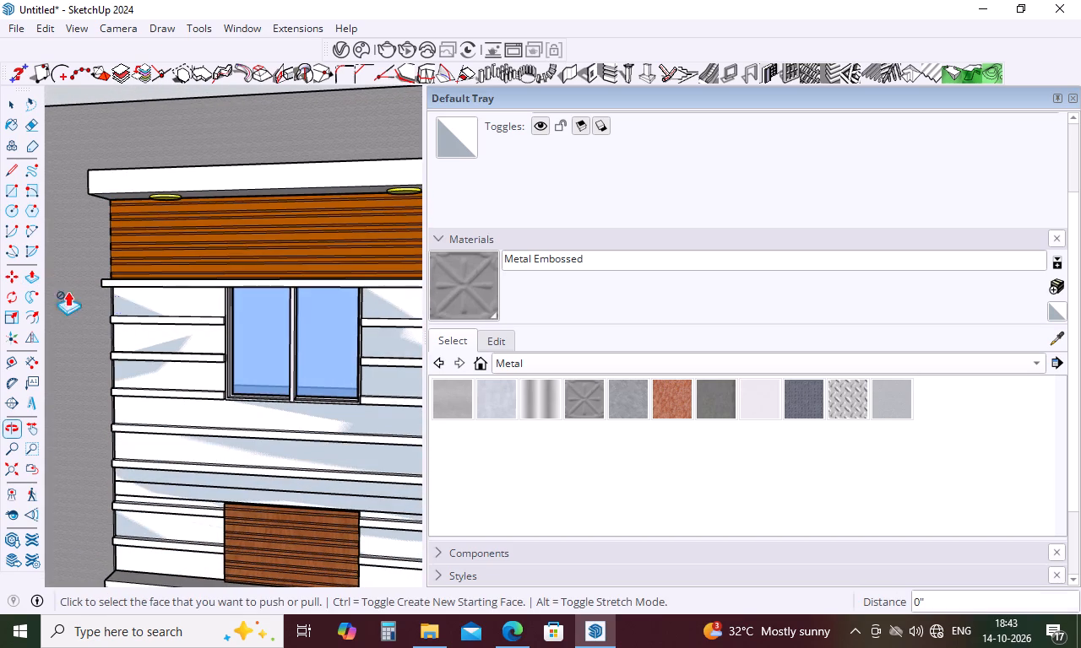
pyautogui.moveTo(203, 294); pyautogui.dragTo(262, 299, button='middle')
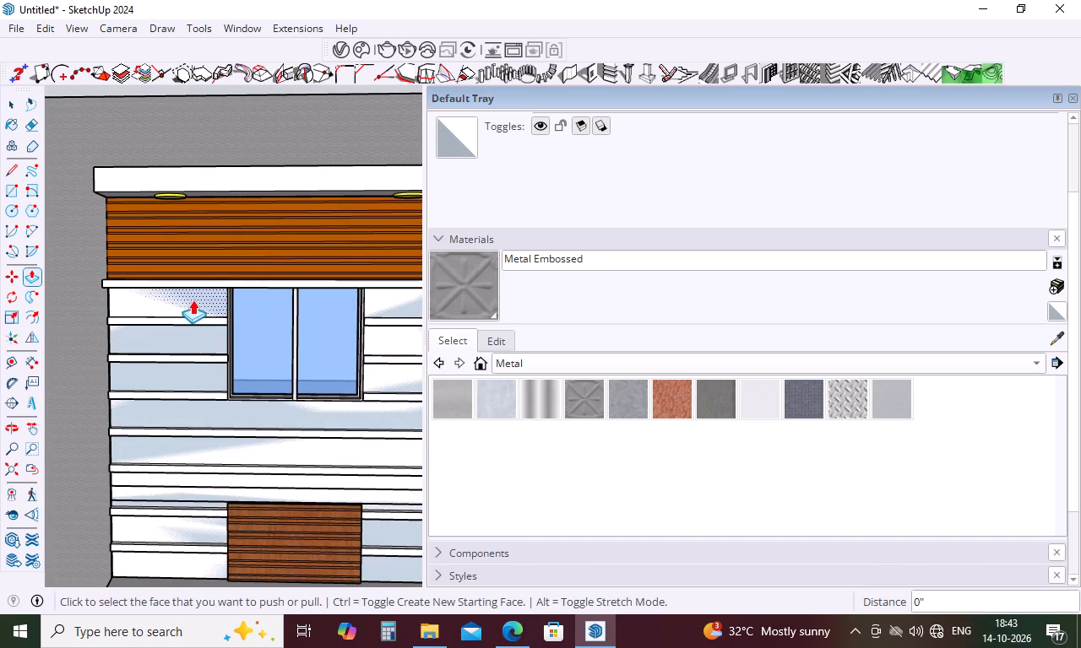
pyautogui.click(194, 298)
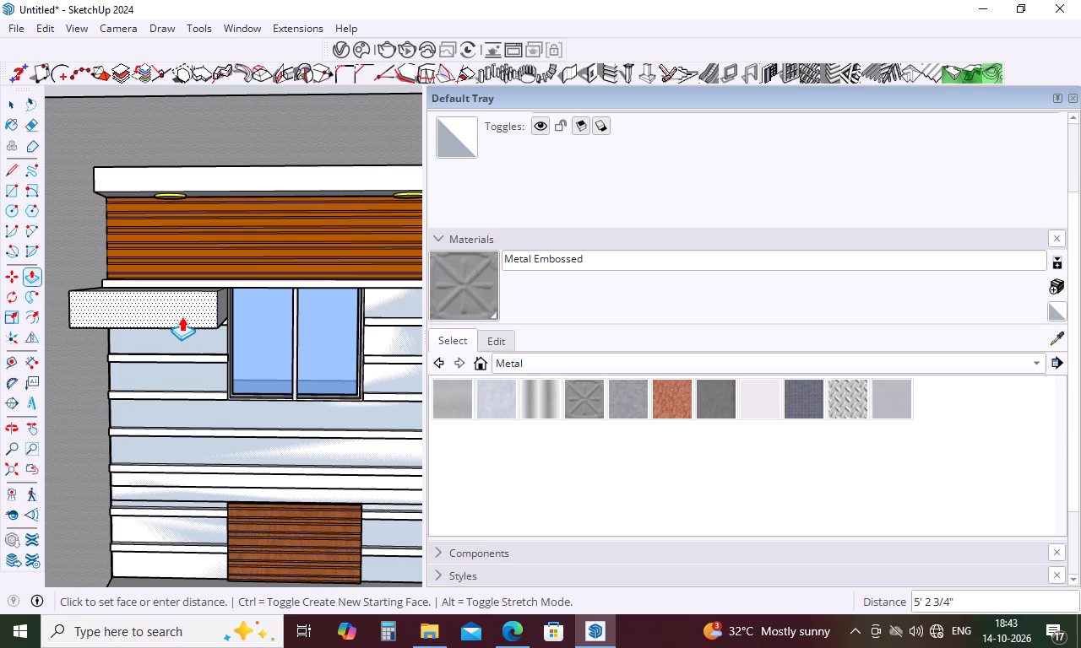
pyautogui.press('1')
pyautogui.press('Return')
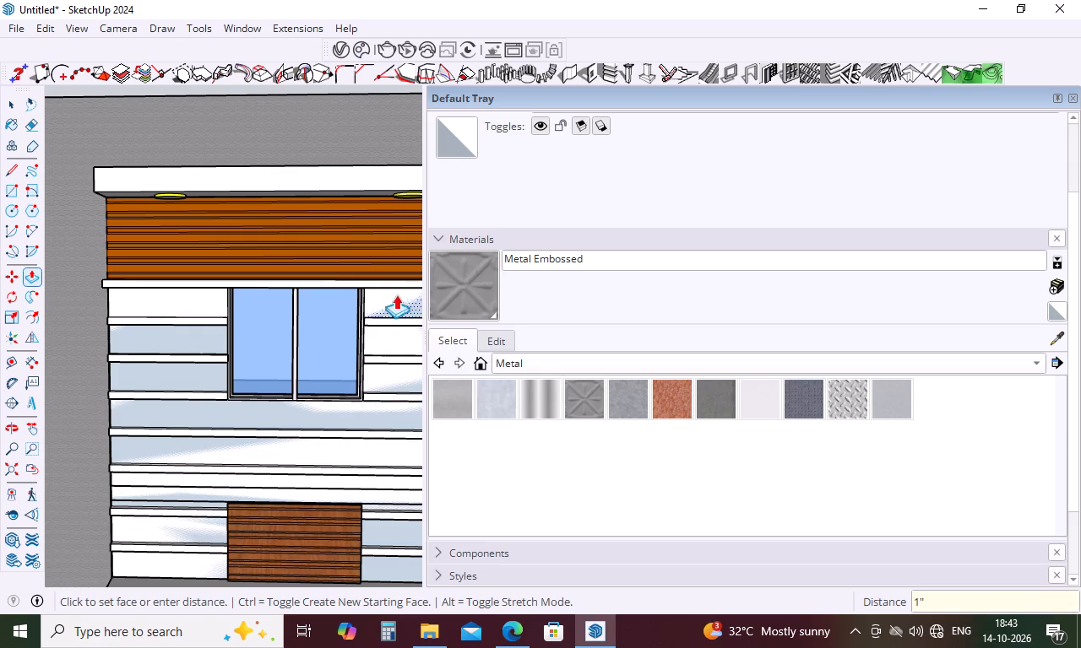
pyautogui.doubleClick(394, 296)
pyautogui.doubleClick(205, 332)
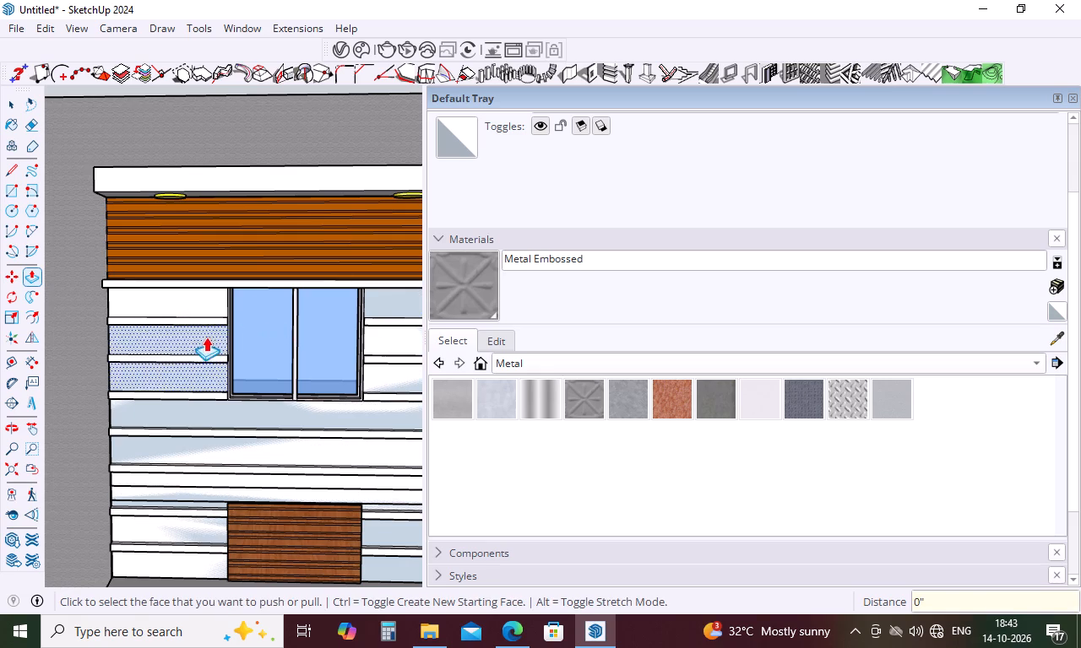
pyautogui.doubleClick(383, 341)
pyautogui.doubleClick(192, 371)
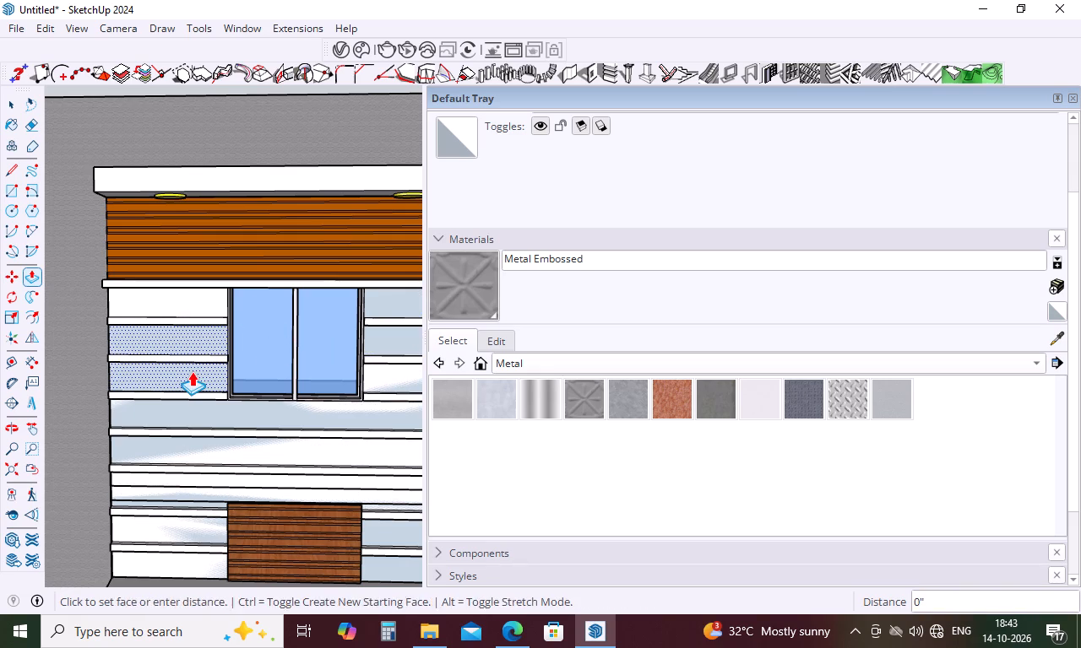
pyautogui.doubleClick(393, 364)
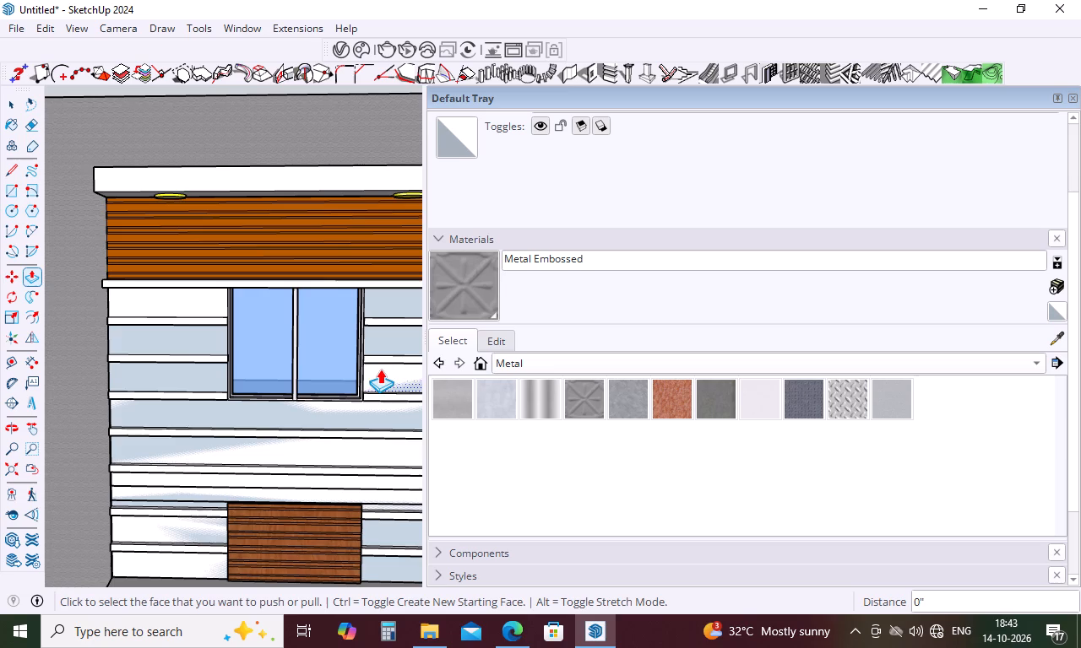
# Repeat the 1" Push/Pull on the remaining strips beside and below the upper-floor window, down to the face above the wooden panel.
pyautogui.scroll(-4, 220, 333)
pyautogui.doubleClick(179, 376)
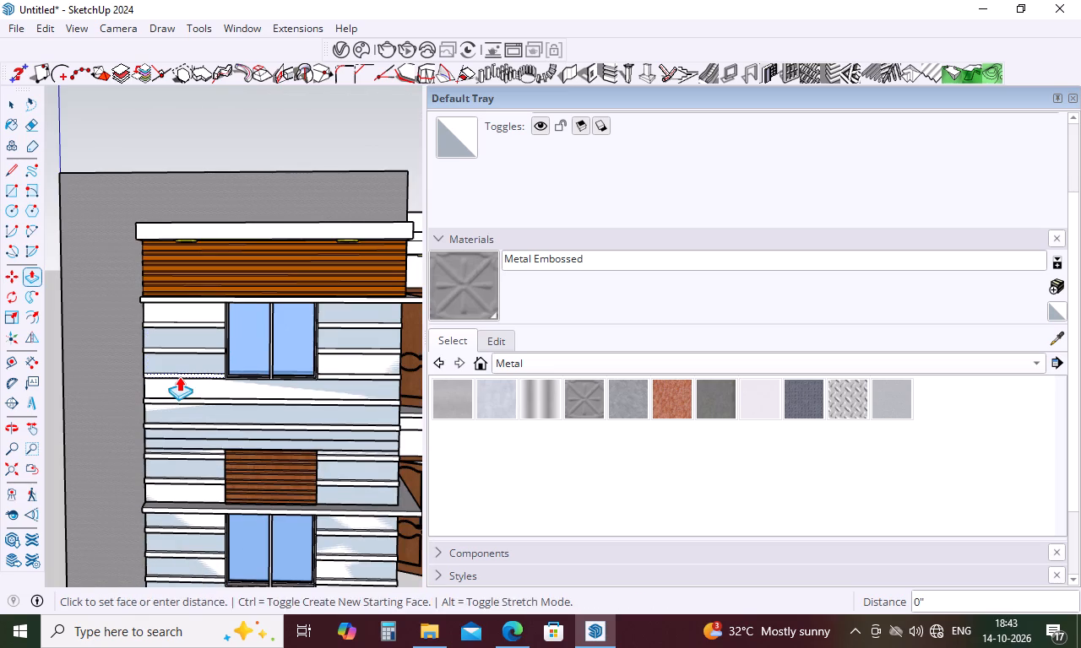
pyautogui.doubleClick(368, 381)
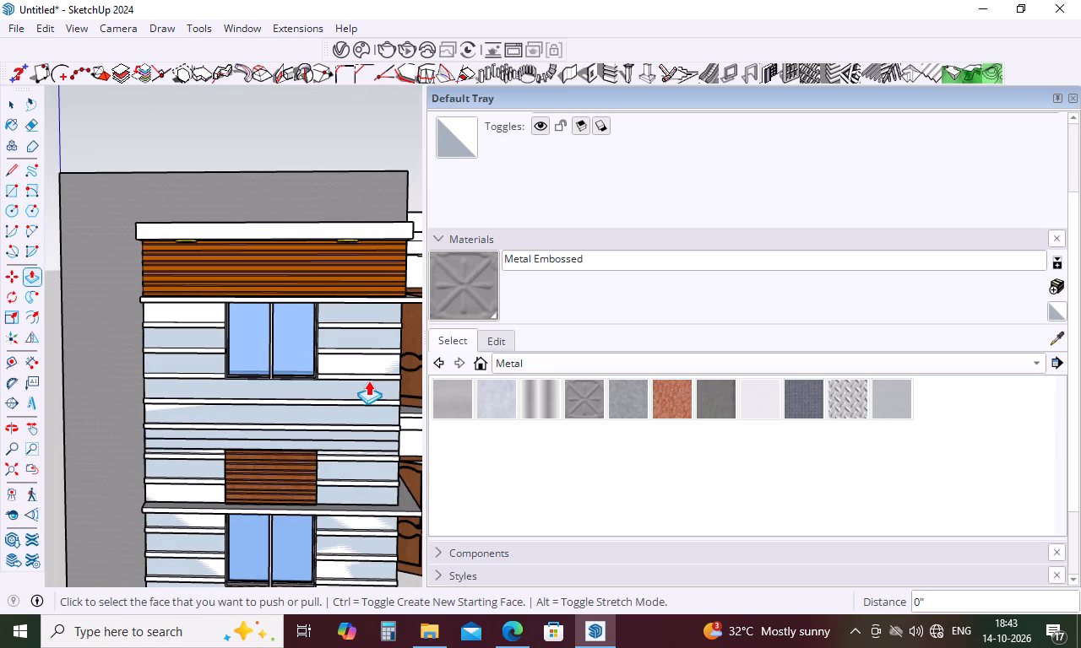
pyautogui.doubleClick(366, 349)
pyautogui.scroll(4, 377, 349)
pyautogui.moveTo(381, 347); pyautogui.dragTo(114, 365, button='middle')
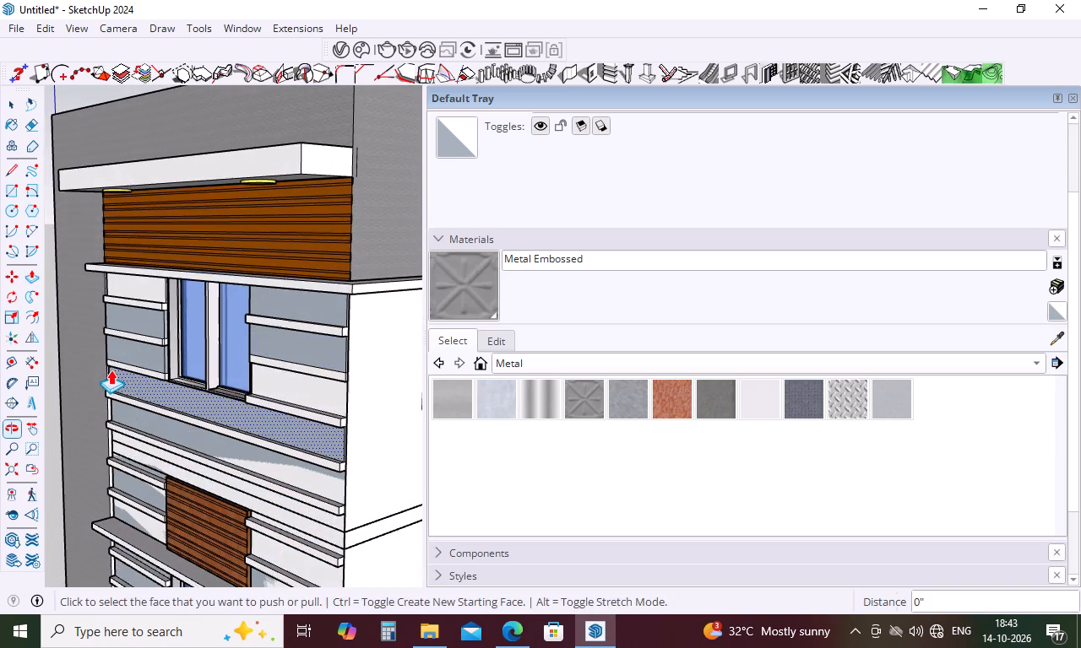
pyautogui.moveTo(274, 382); pyautogui.dragTo(245, 369, button='middle')
pyautogui.doubleClick(312, 384)
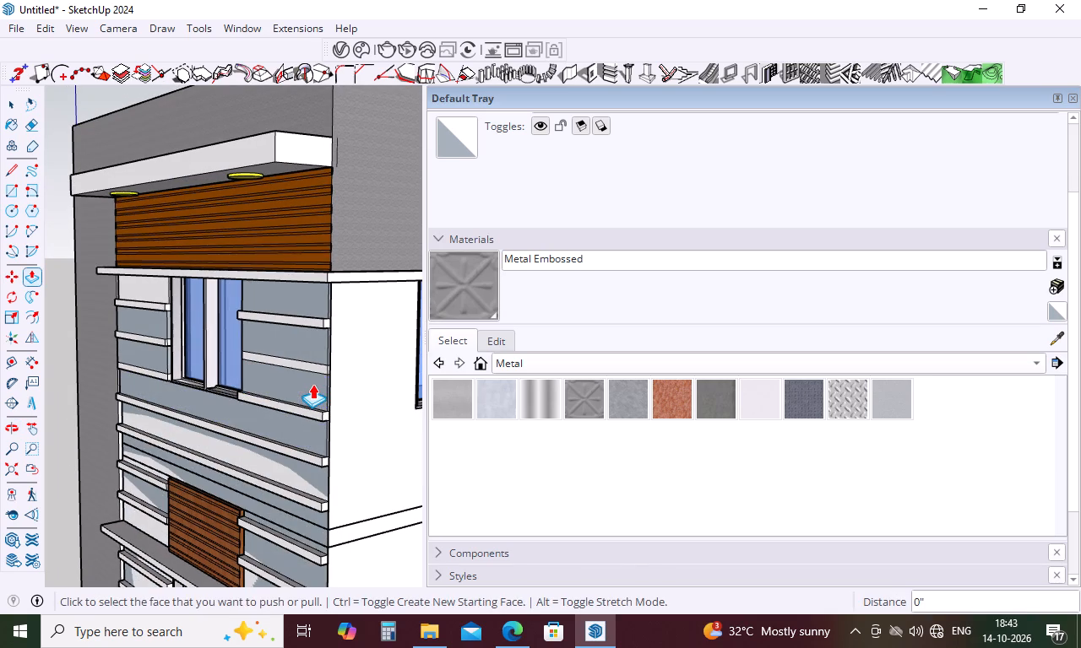
pyautogui.doubleClick(312, 478)
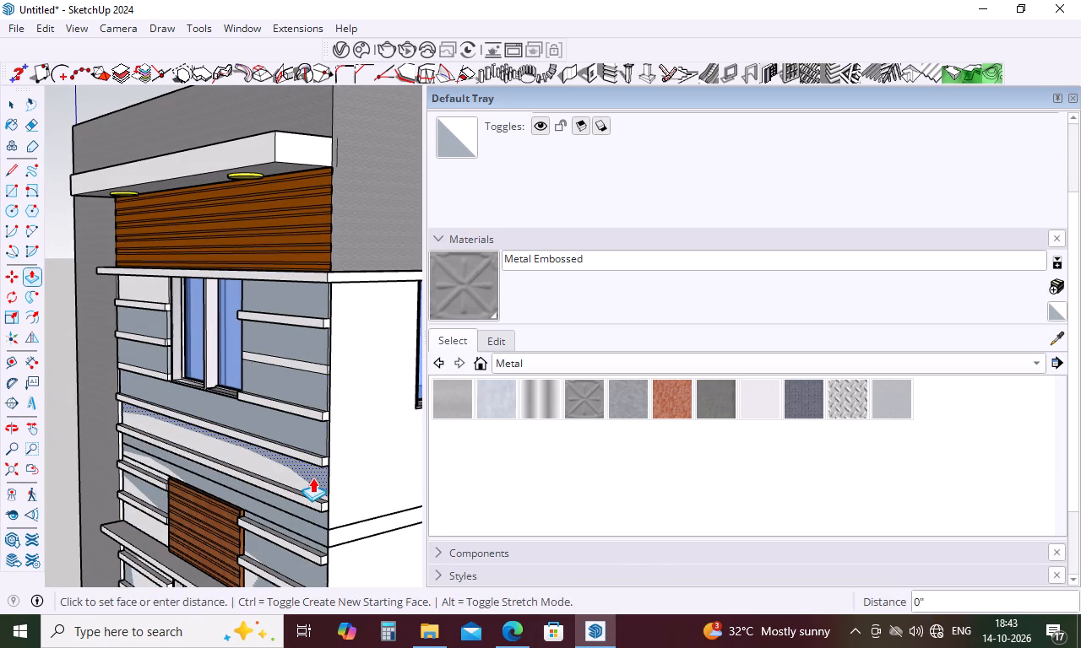
pyautogui.scroll(-3, 260, 381)
pyautogui.scroll(4, 306, 494)
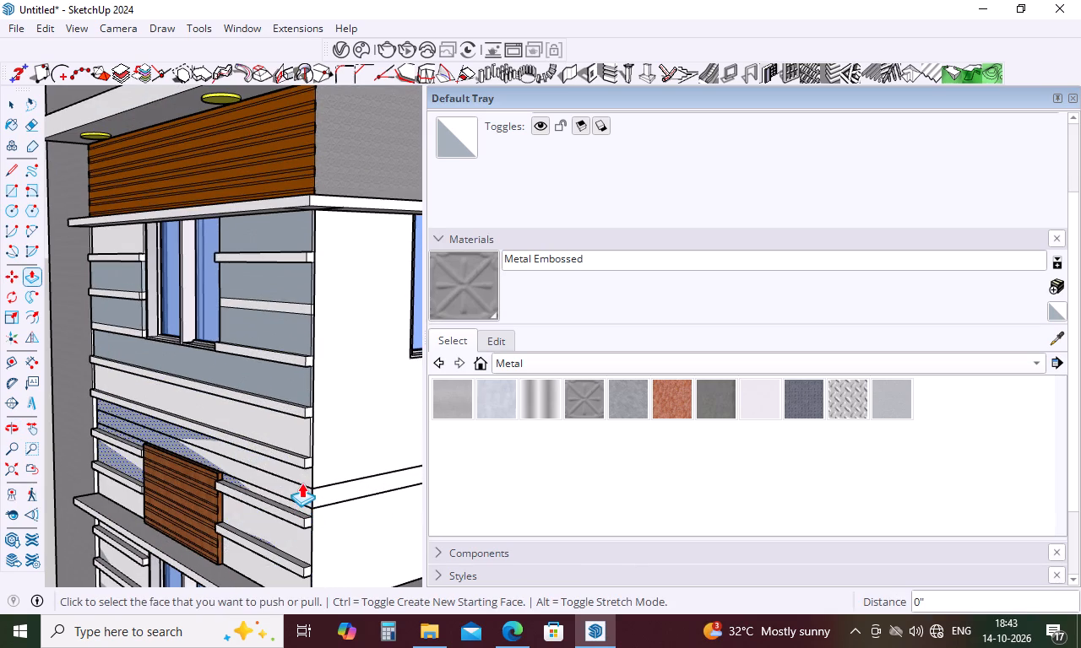
pyautogui.doubleClick(301, 483)
# Repeat the 1" Push/Pull on the wall faces to the right of and below the lower-floor front window.
pyautogui.scroll(-12, 299, 475)
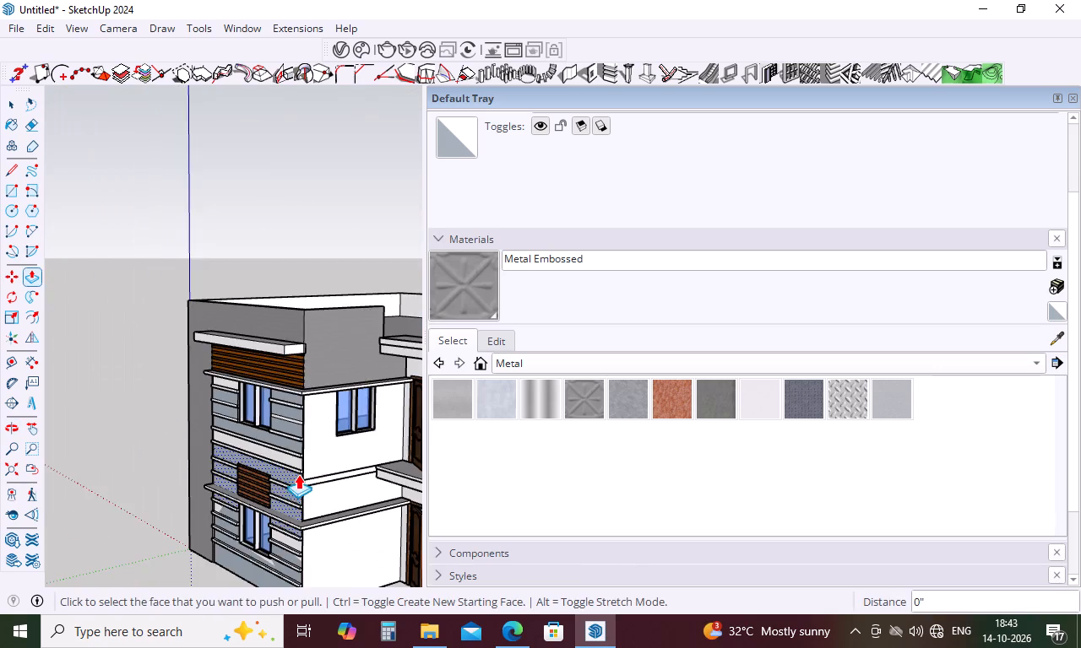
pyautogui.scroll(-4, 298, 474)
pyautogui.scroll(8, 309, 553)
pyautogui.moveTo(274, 488); pyautogui.dragTo(205, 467, button='middle')
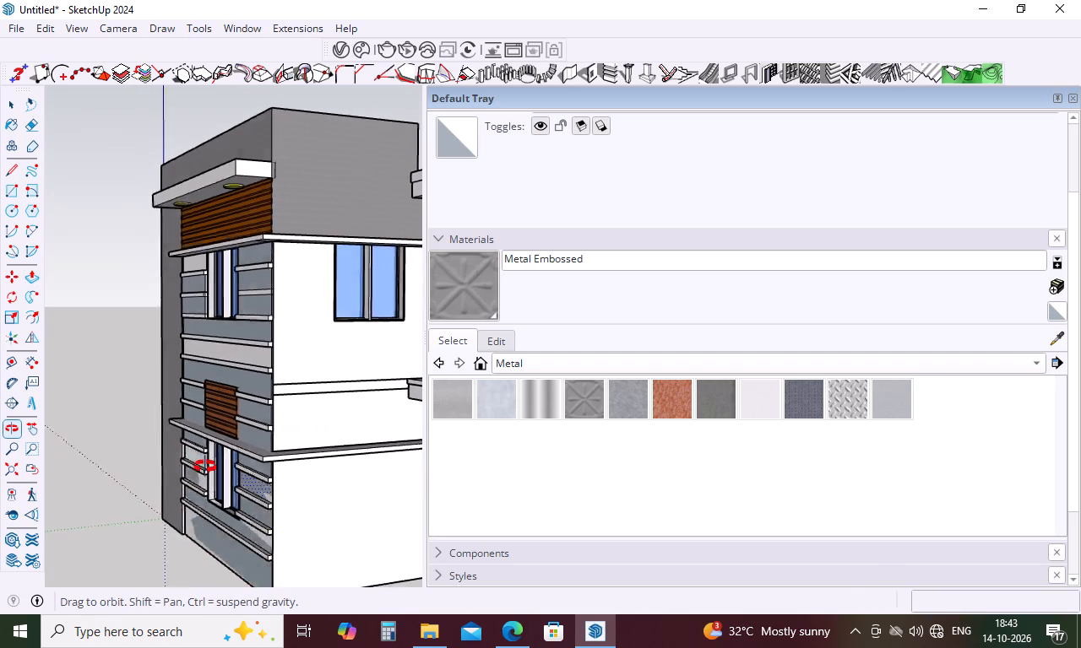
pyautogui.moveTo(205, 467); pyautogui.dragTo(190, 463, button='middle')
pyautogui.scroll(9, 261, 483)
pyautogui.doubleClick(259, 496)
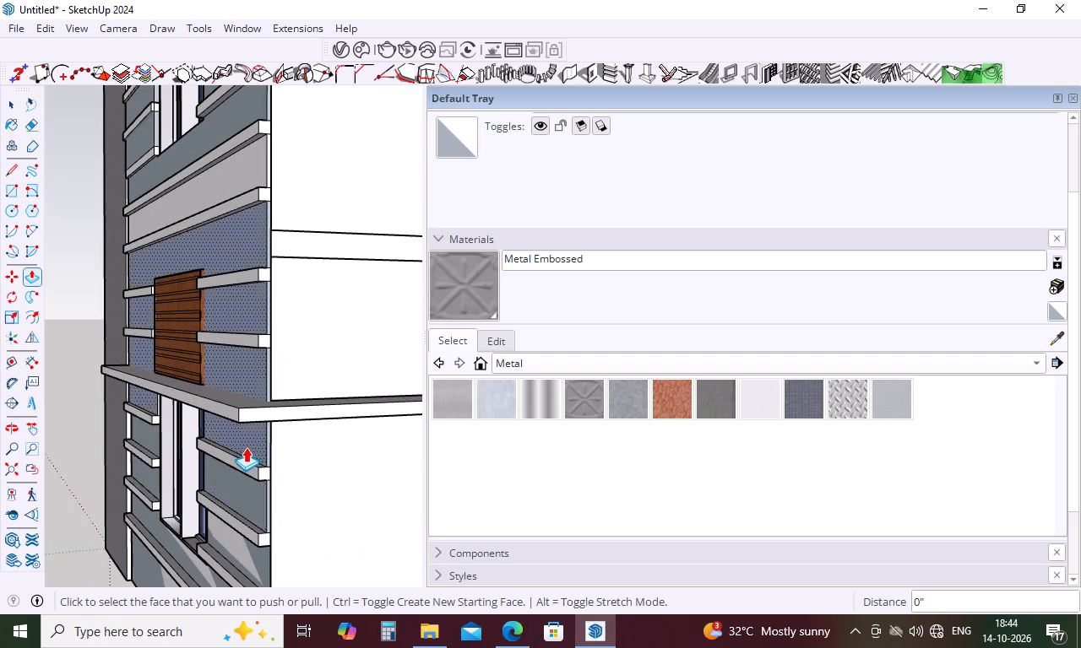
pyautogui.scroll(-4, 245, 446)
pyautogui.scroll(4, 249, 514)
pyautogui.moveTo(251, 515); pyautogui.dragTo(394, 514, button='middle')
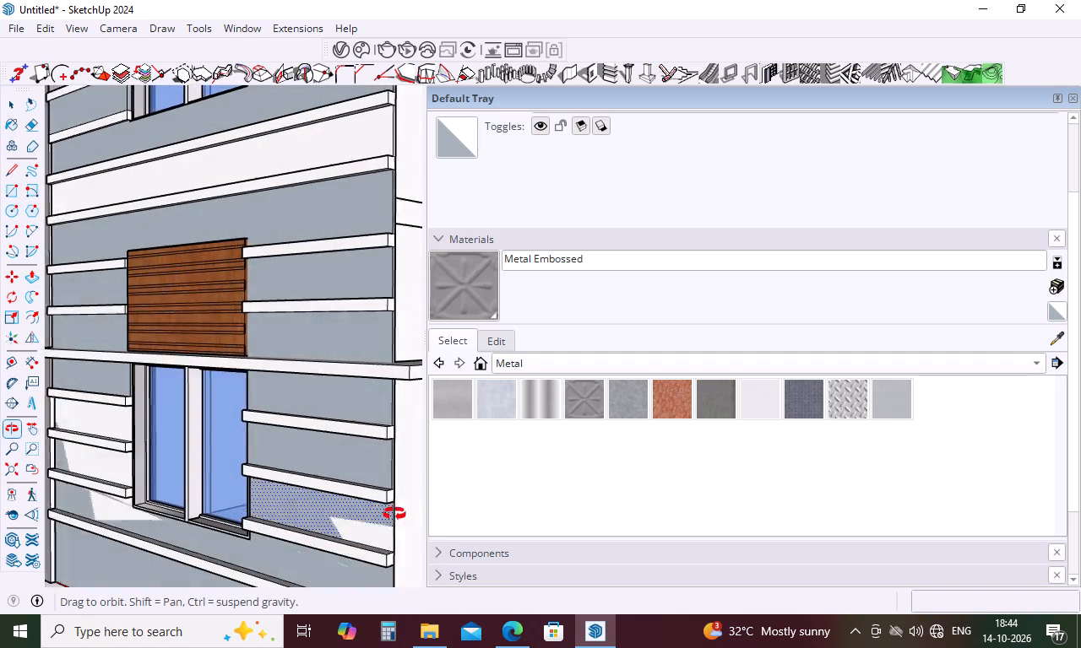
pyautogui.moveTo(394, 514); pyautogui.dragTo(241, 501, button='middle')
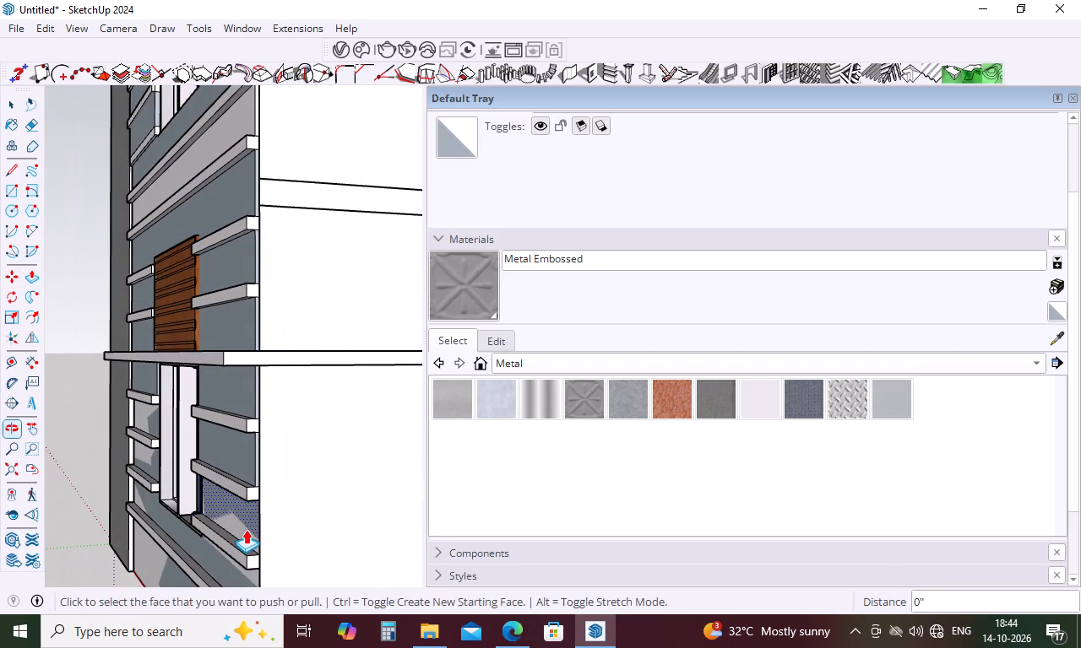
pyautogui.doubleClick(247, 529)
pyautogui.scroll(-4, 255, 477)
pyautogui.doubleClick(252, 554)
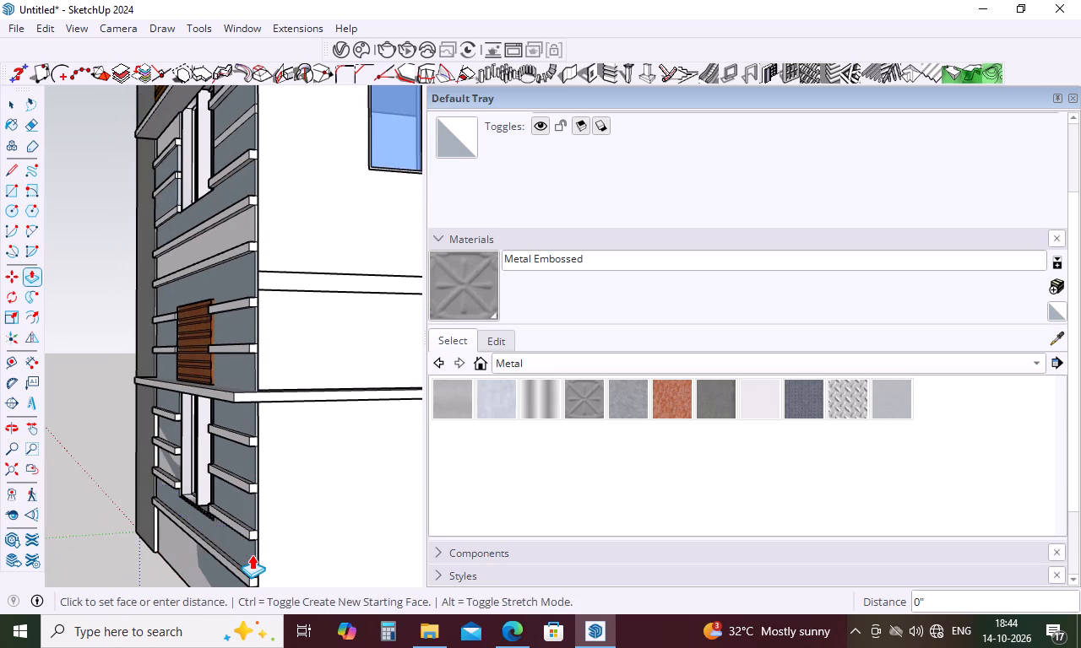
# Repeat the 1" Push/Pull on the wall faces left of the lower-floor front window, working upward to the ledge.
pyautogui.moveTo(253, 548); pyautogui.dragTo(443, 542, button='middle')
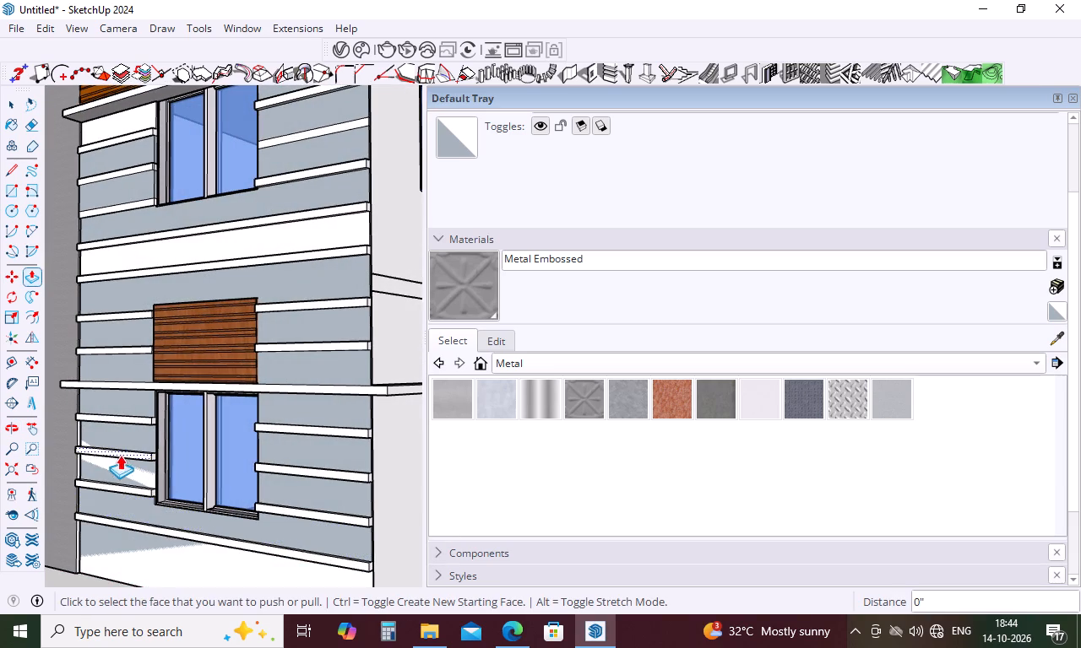
pyautogui.doubleClick(122, 463)
pyautogui.doubleClick(121, 424)
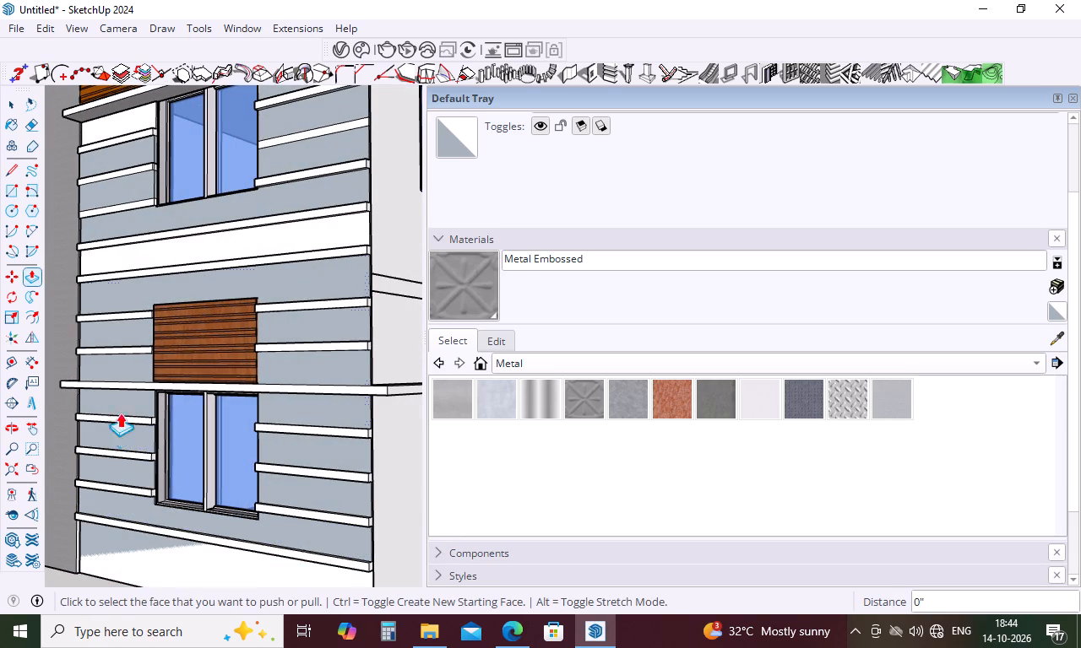
pyautogui.doubleClick(119, 392)
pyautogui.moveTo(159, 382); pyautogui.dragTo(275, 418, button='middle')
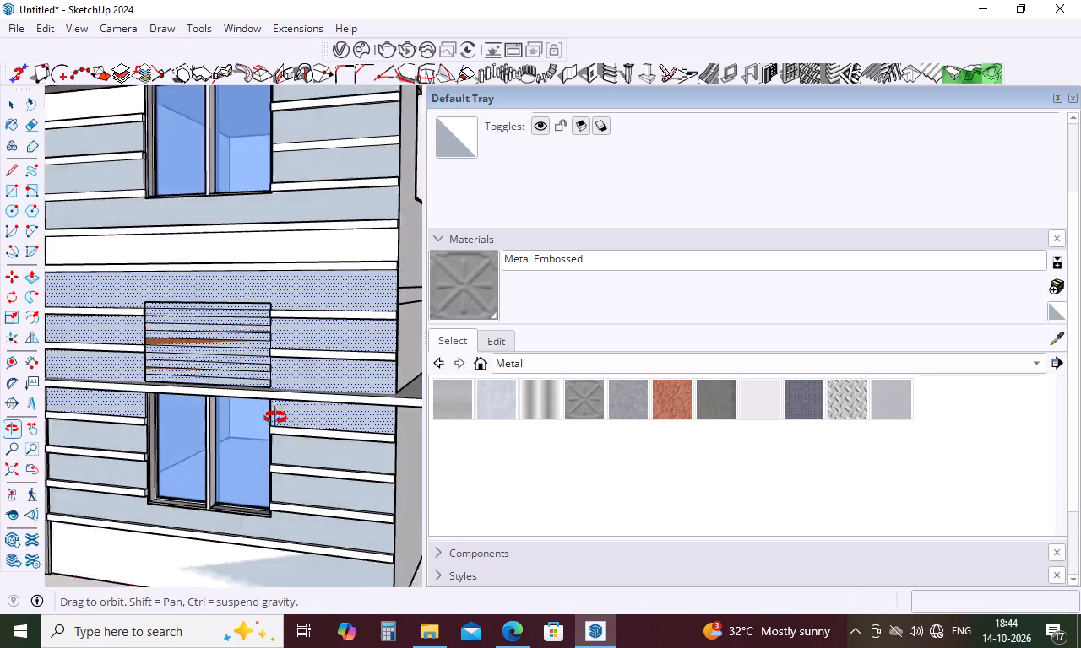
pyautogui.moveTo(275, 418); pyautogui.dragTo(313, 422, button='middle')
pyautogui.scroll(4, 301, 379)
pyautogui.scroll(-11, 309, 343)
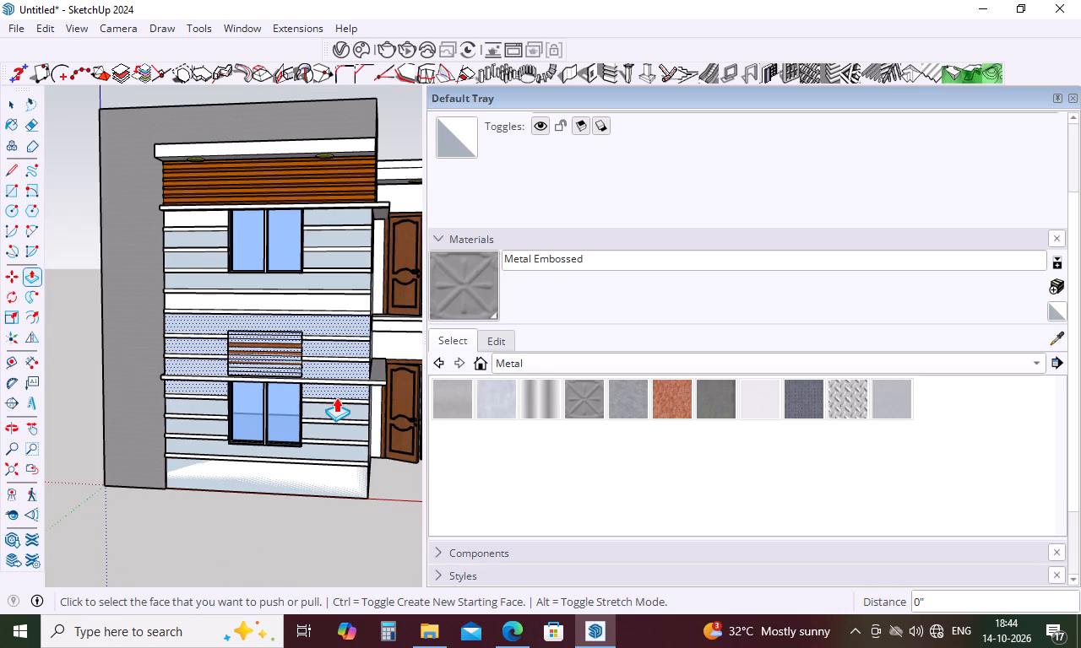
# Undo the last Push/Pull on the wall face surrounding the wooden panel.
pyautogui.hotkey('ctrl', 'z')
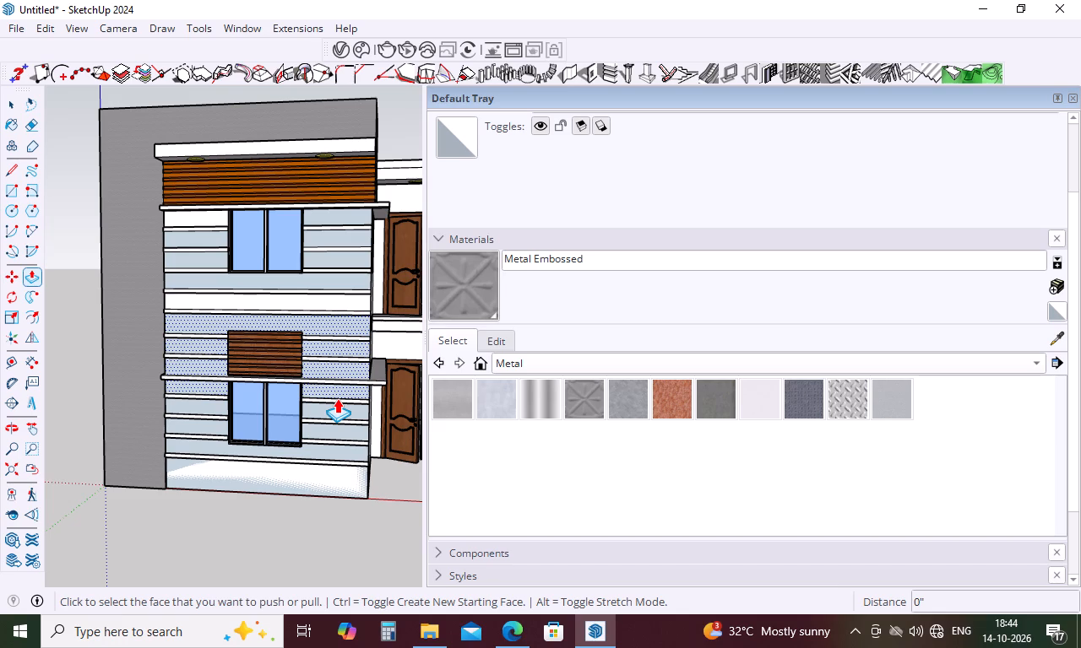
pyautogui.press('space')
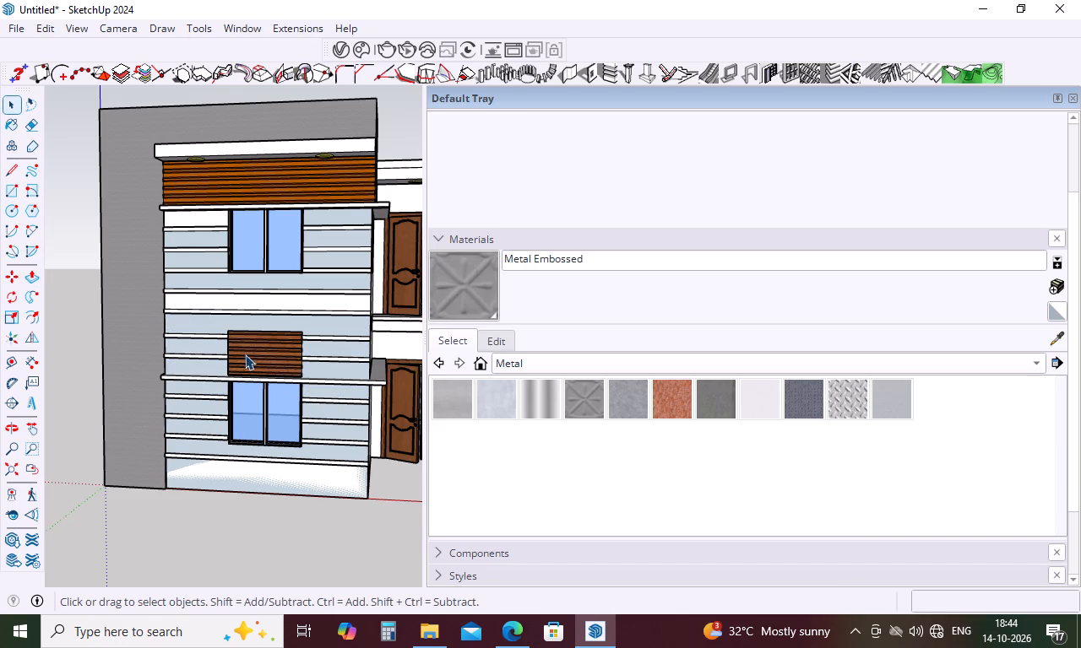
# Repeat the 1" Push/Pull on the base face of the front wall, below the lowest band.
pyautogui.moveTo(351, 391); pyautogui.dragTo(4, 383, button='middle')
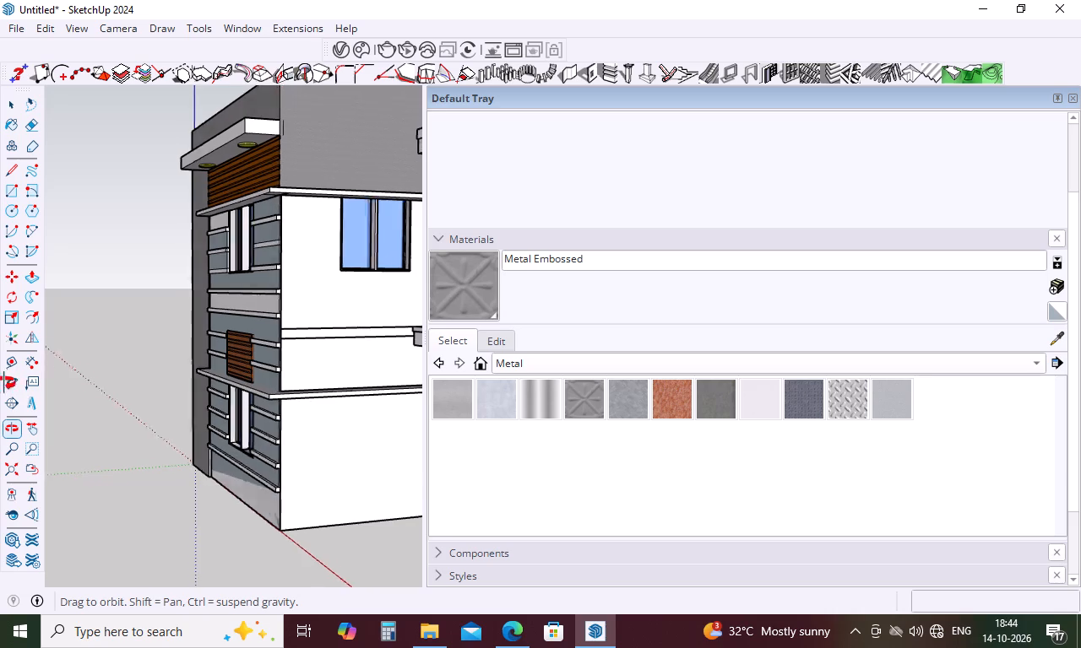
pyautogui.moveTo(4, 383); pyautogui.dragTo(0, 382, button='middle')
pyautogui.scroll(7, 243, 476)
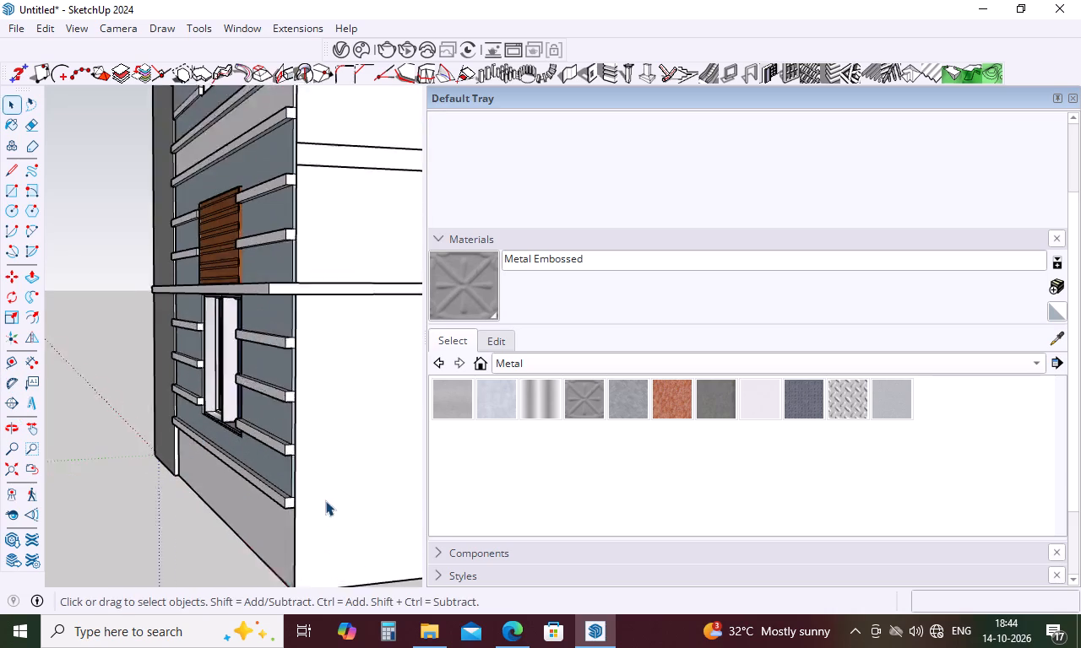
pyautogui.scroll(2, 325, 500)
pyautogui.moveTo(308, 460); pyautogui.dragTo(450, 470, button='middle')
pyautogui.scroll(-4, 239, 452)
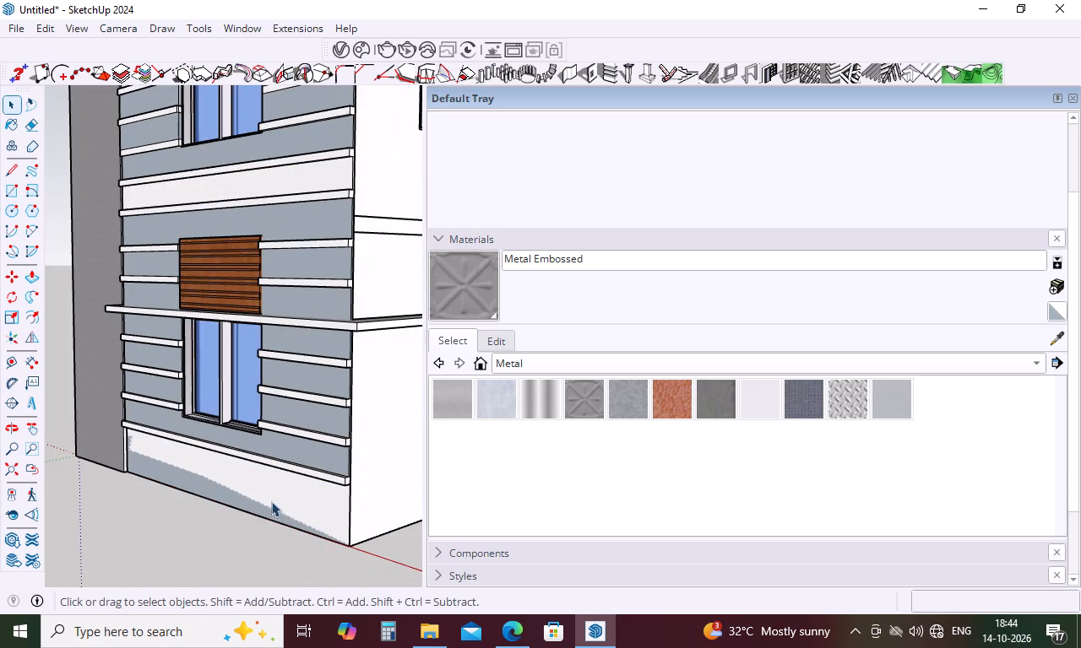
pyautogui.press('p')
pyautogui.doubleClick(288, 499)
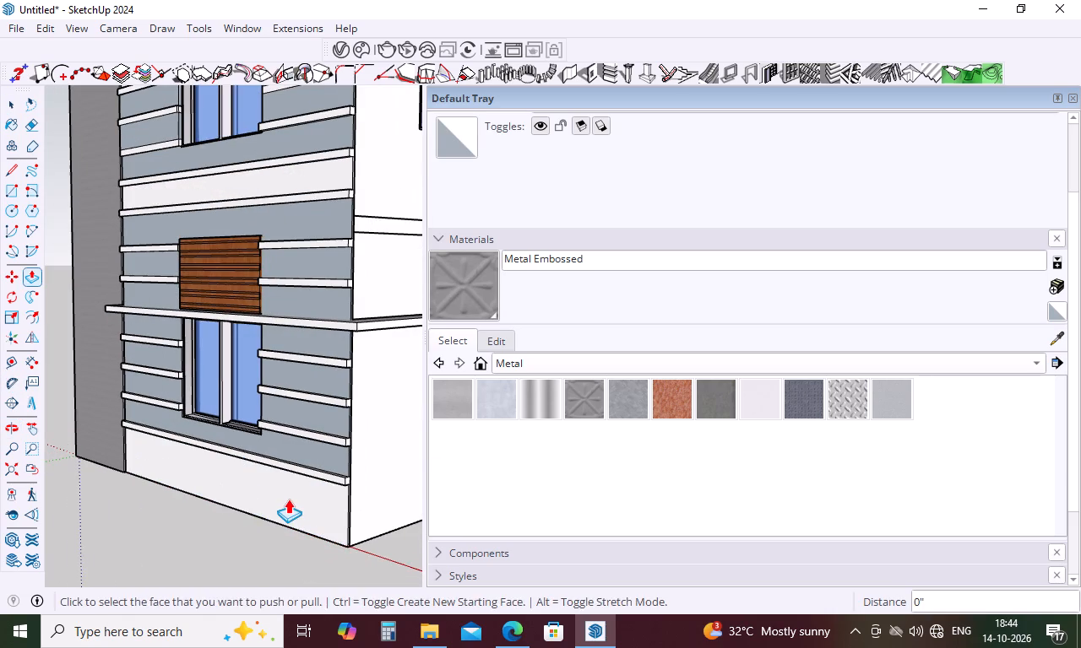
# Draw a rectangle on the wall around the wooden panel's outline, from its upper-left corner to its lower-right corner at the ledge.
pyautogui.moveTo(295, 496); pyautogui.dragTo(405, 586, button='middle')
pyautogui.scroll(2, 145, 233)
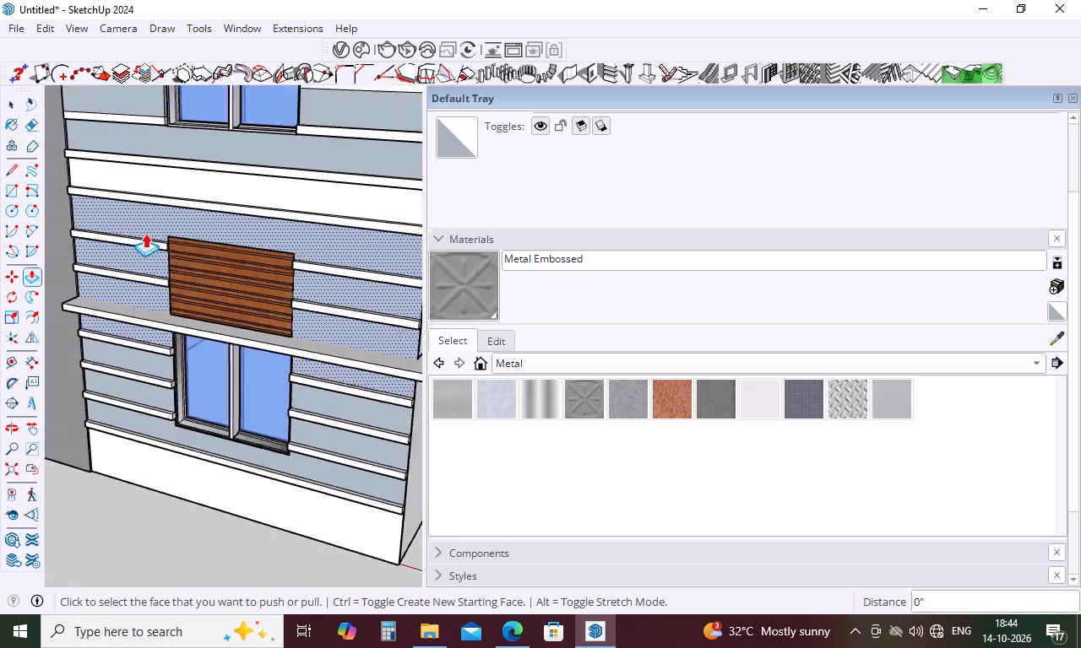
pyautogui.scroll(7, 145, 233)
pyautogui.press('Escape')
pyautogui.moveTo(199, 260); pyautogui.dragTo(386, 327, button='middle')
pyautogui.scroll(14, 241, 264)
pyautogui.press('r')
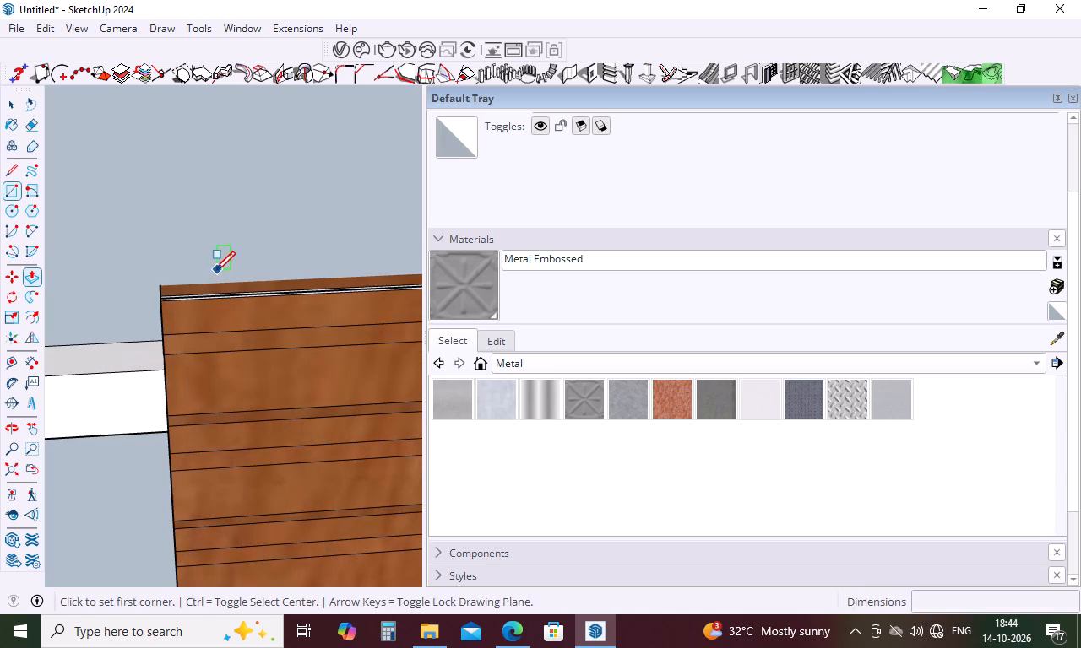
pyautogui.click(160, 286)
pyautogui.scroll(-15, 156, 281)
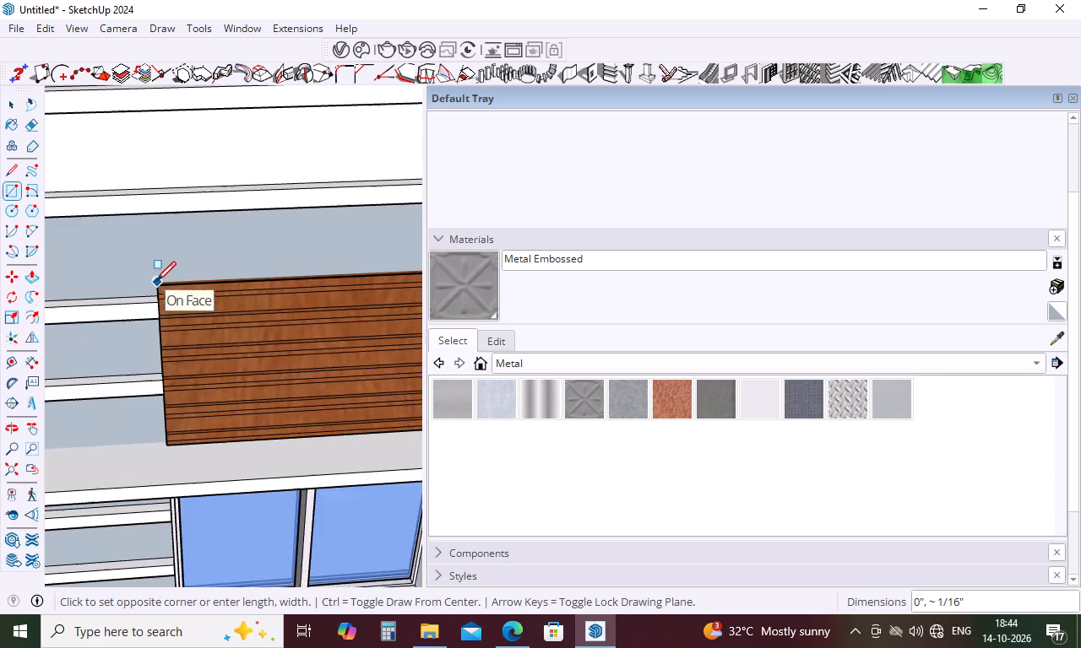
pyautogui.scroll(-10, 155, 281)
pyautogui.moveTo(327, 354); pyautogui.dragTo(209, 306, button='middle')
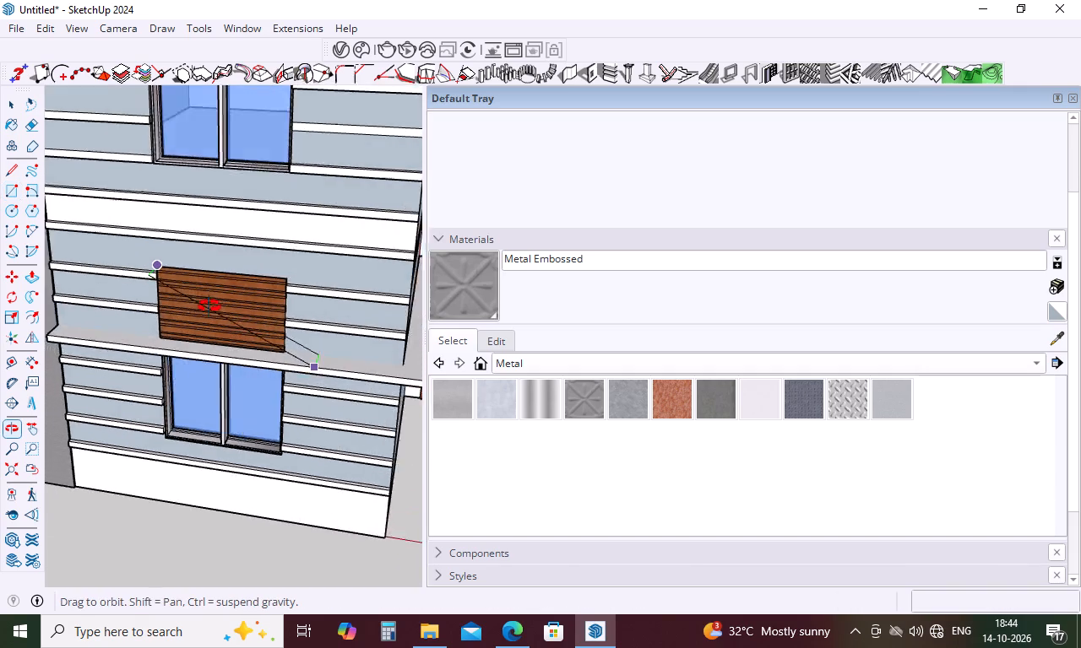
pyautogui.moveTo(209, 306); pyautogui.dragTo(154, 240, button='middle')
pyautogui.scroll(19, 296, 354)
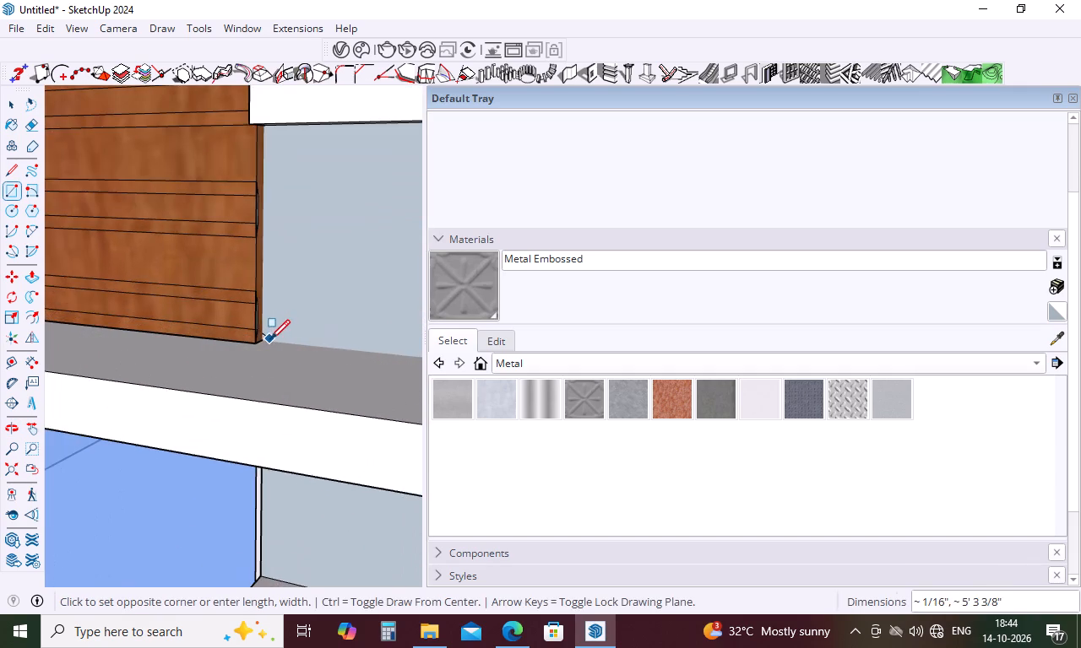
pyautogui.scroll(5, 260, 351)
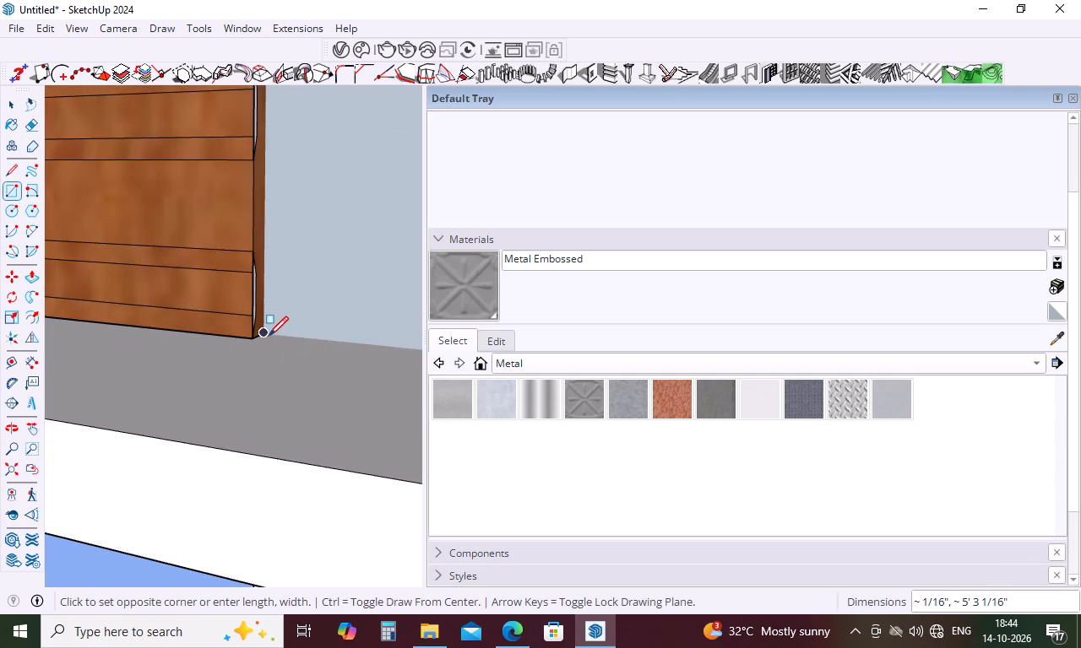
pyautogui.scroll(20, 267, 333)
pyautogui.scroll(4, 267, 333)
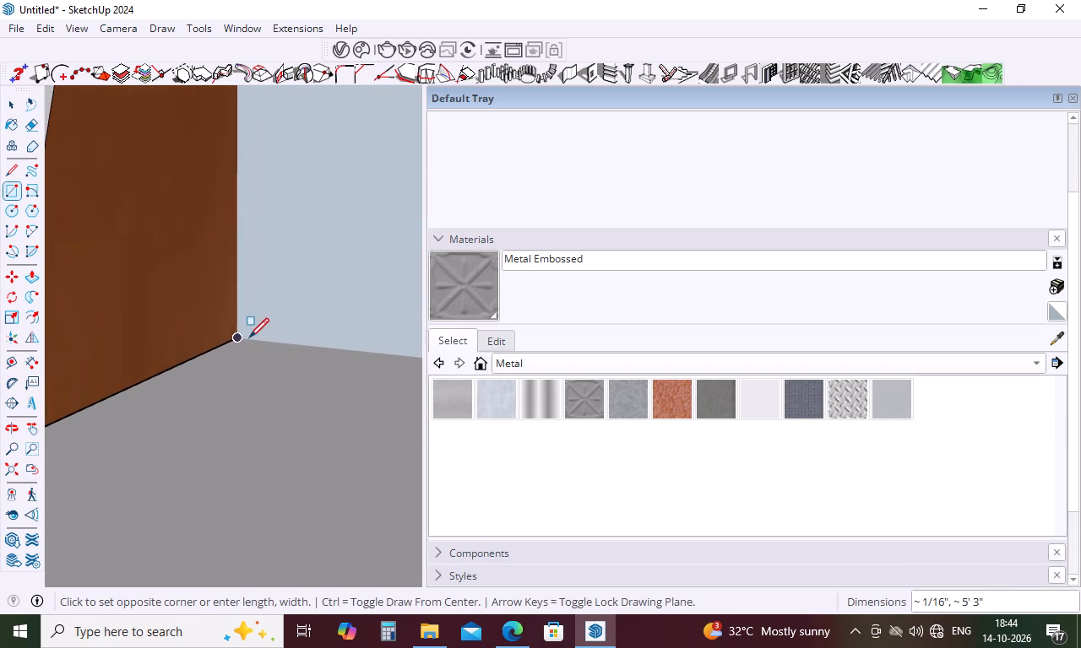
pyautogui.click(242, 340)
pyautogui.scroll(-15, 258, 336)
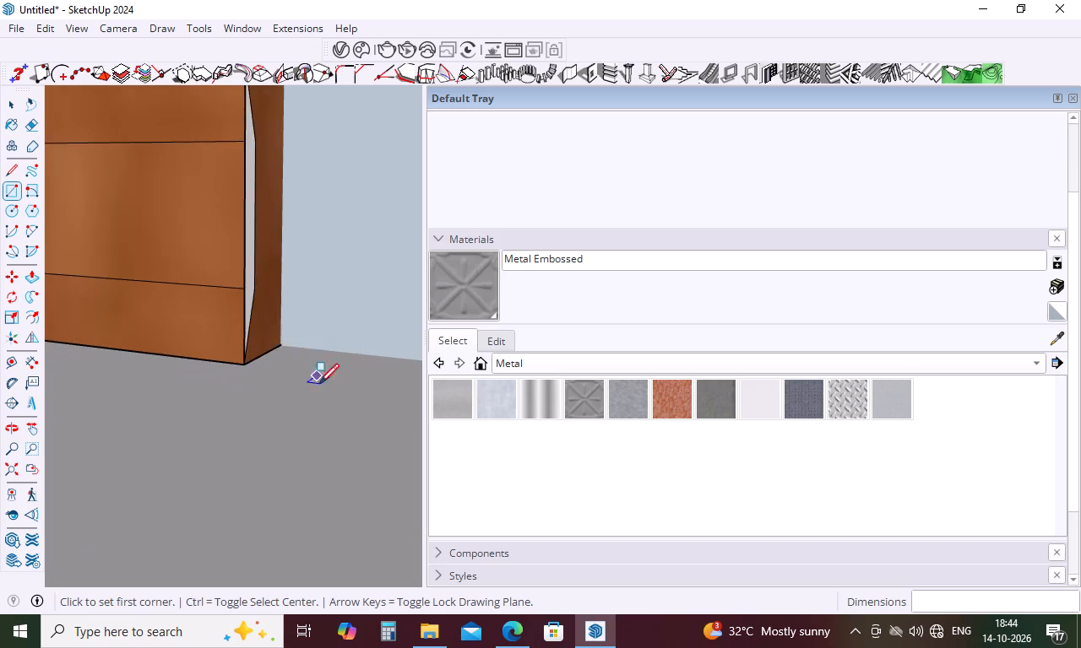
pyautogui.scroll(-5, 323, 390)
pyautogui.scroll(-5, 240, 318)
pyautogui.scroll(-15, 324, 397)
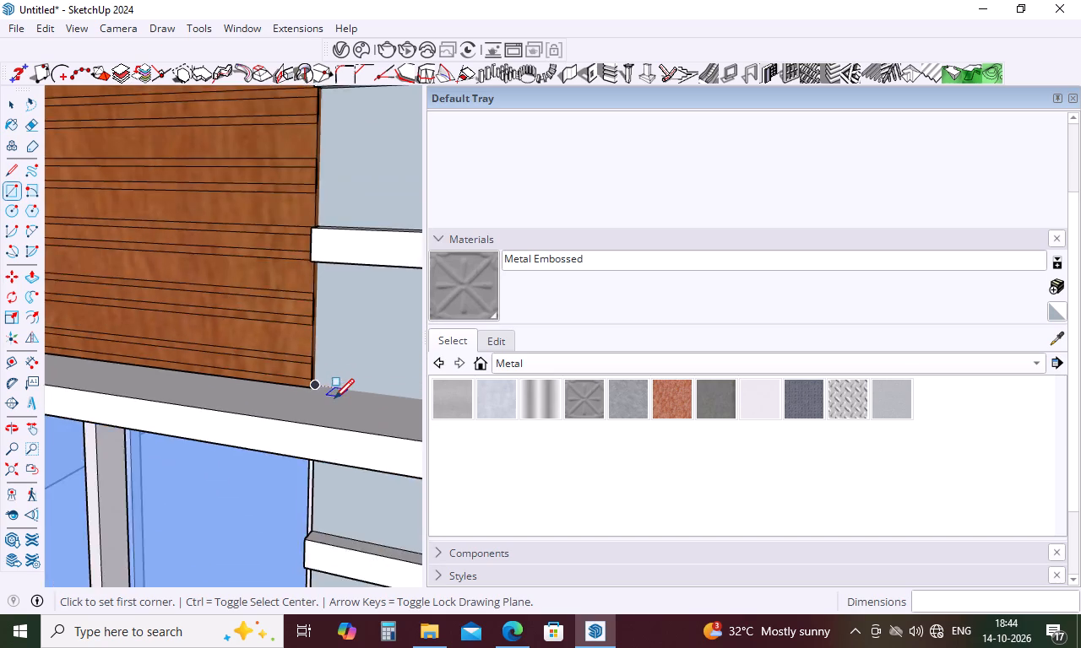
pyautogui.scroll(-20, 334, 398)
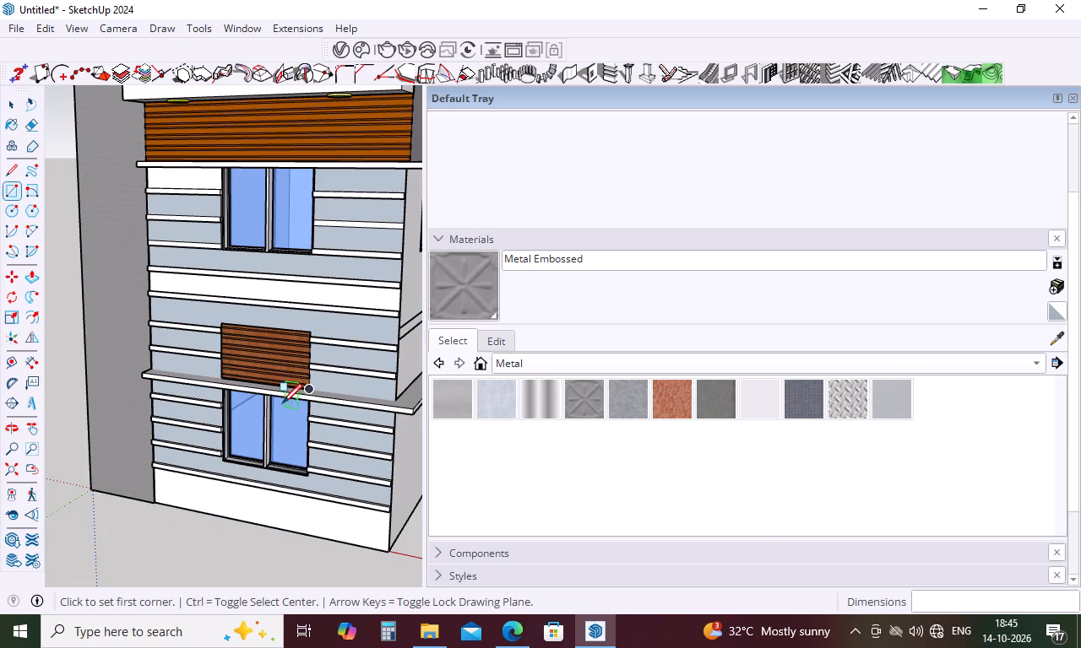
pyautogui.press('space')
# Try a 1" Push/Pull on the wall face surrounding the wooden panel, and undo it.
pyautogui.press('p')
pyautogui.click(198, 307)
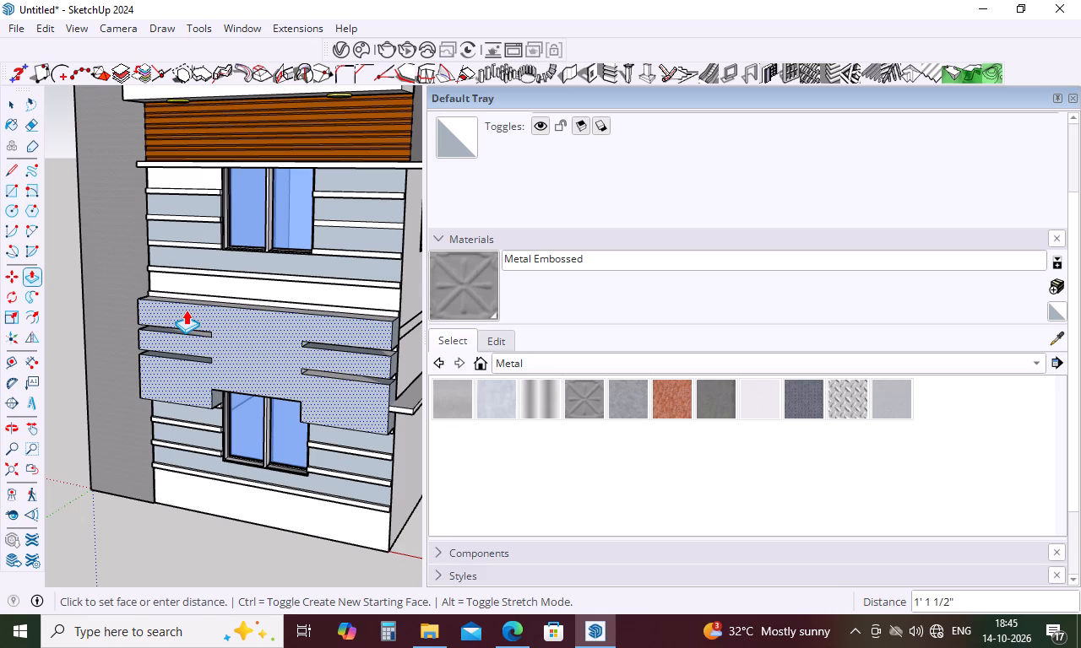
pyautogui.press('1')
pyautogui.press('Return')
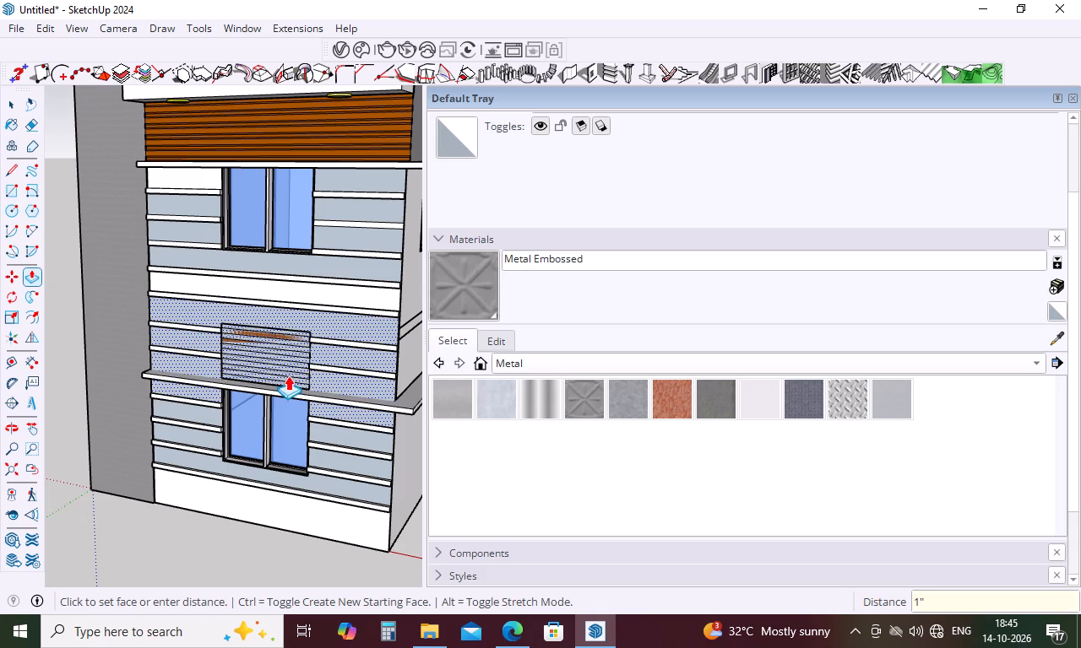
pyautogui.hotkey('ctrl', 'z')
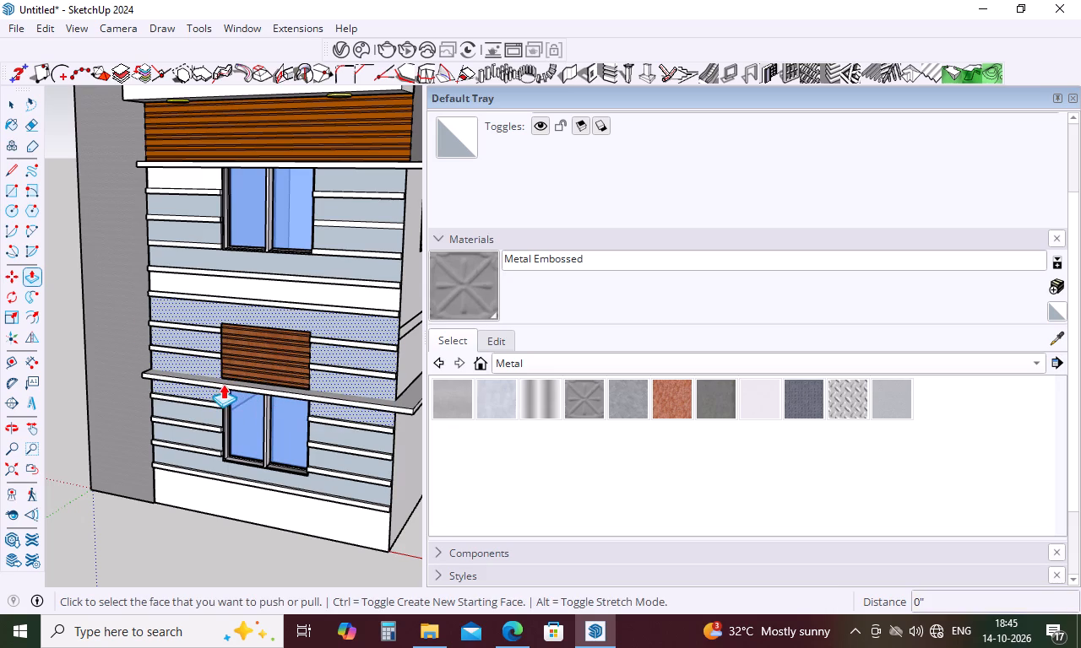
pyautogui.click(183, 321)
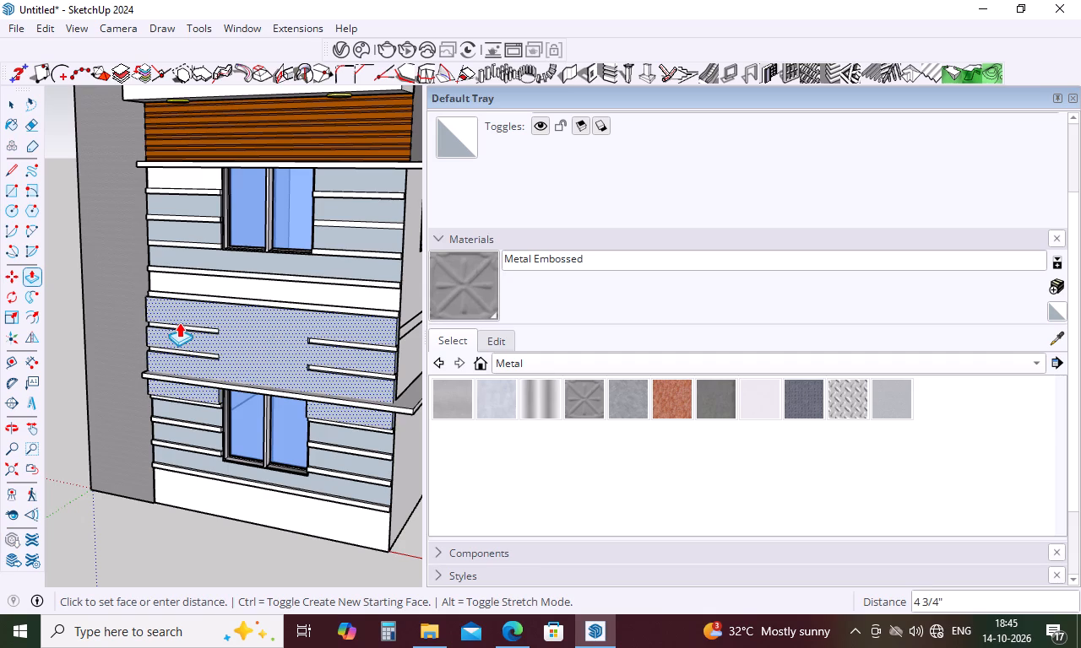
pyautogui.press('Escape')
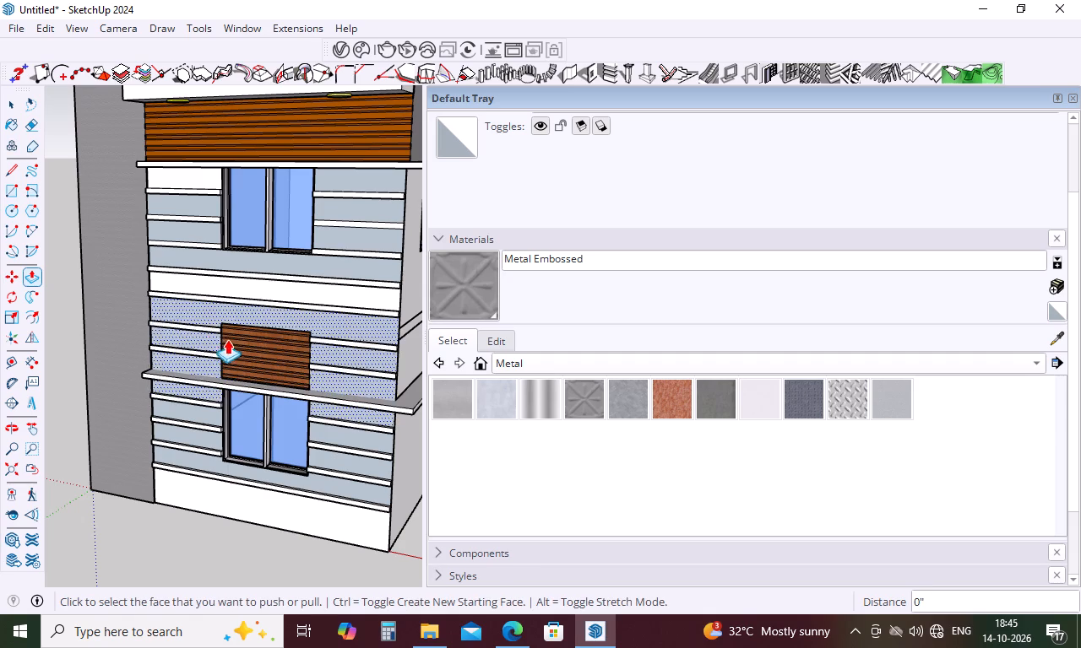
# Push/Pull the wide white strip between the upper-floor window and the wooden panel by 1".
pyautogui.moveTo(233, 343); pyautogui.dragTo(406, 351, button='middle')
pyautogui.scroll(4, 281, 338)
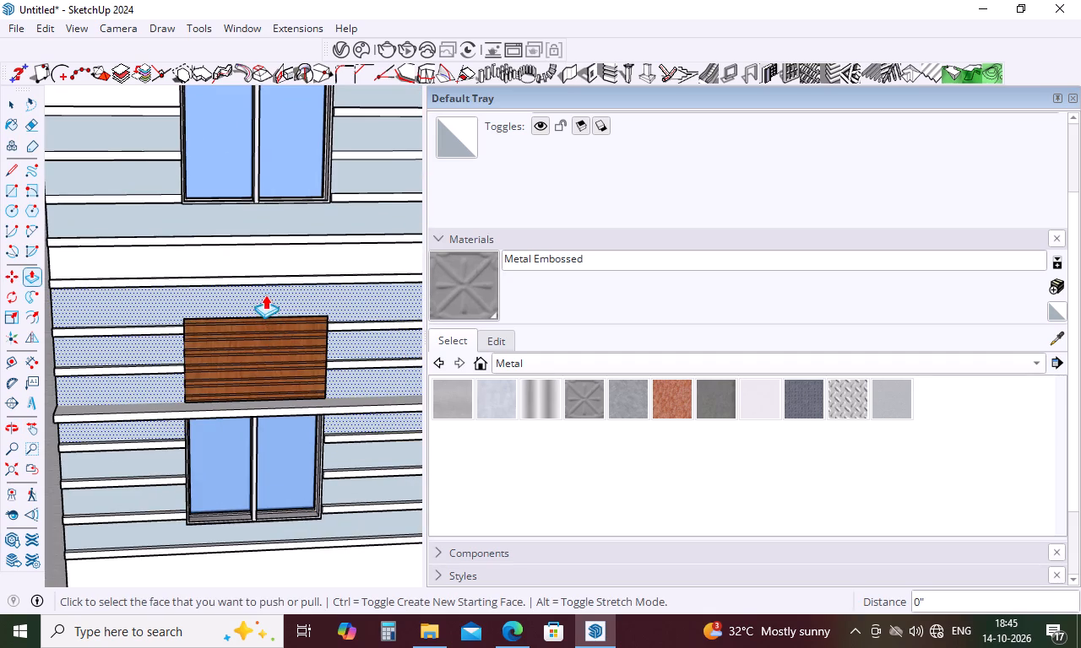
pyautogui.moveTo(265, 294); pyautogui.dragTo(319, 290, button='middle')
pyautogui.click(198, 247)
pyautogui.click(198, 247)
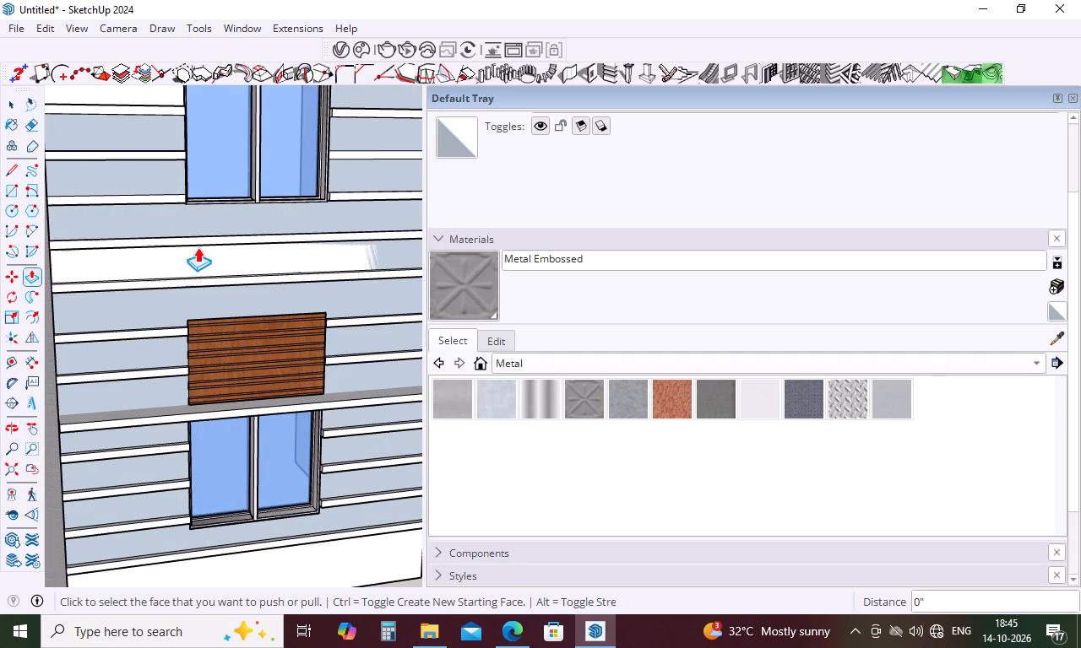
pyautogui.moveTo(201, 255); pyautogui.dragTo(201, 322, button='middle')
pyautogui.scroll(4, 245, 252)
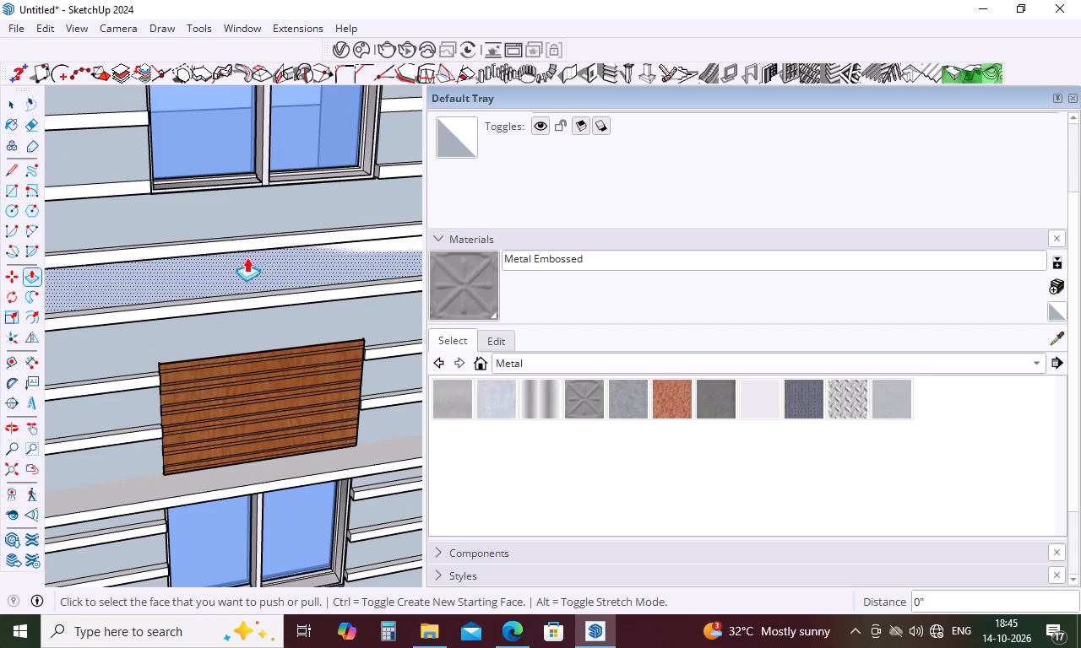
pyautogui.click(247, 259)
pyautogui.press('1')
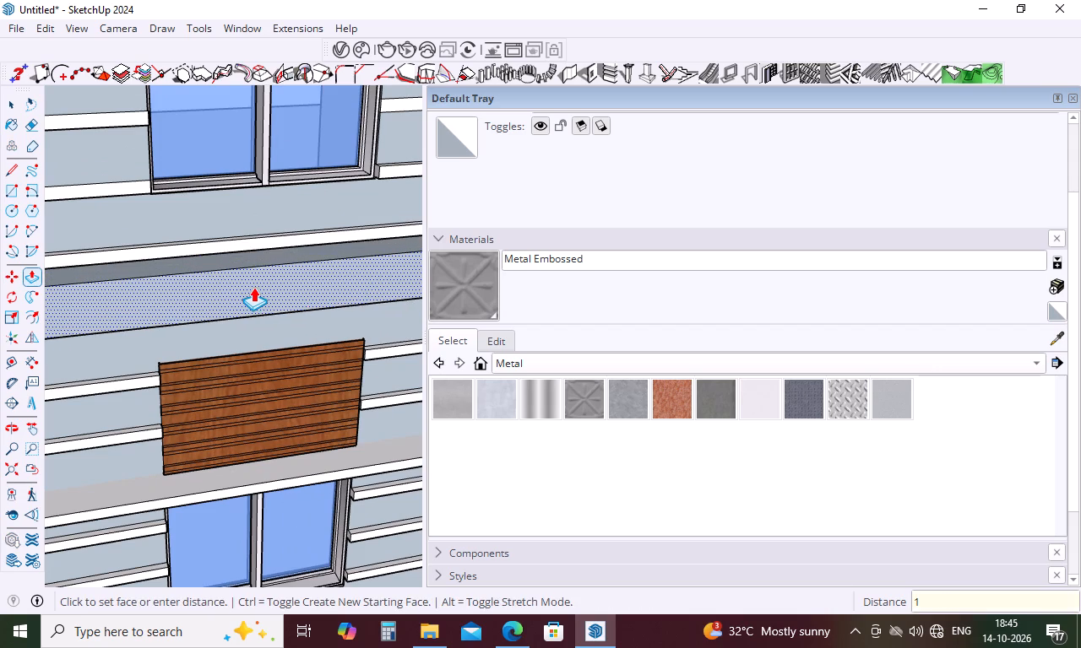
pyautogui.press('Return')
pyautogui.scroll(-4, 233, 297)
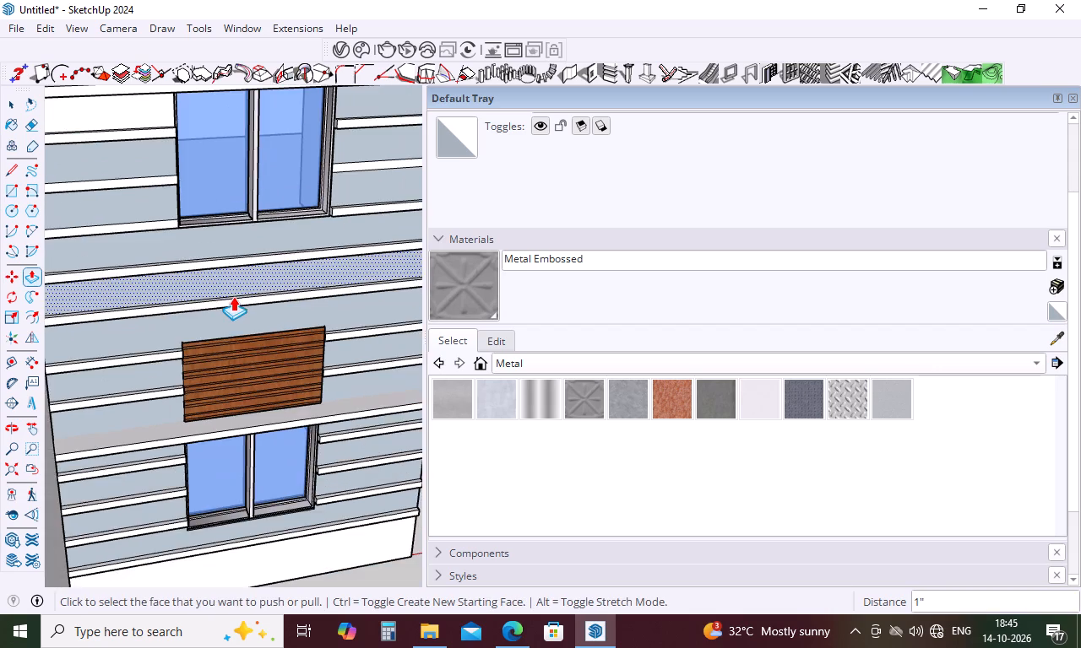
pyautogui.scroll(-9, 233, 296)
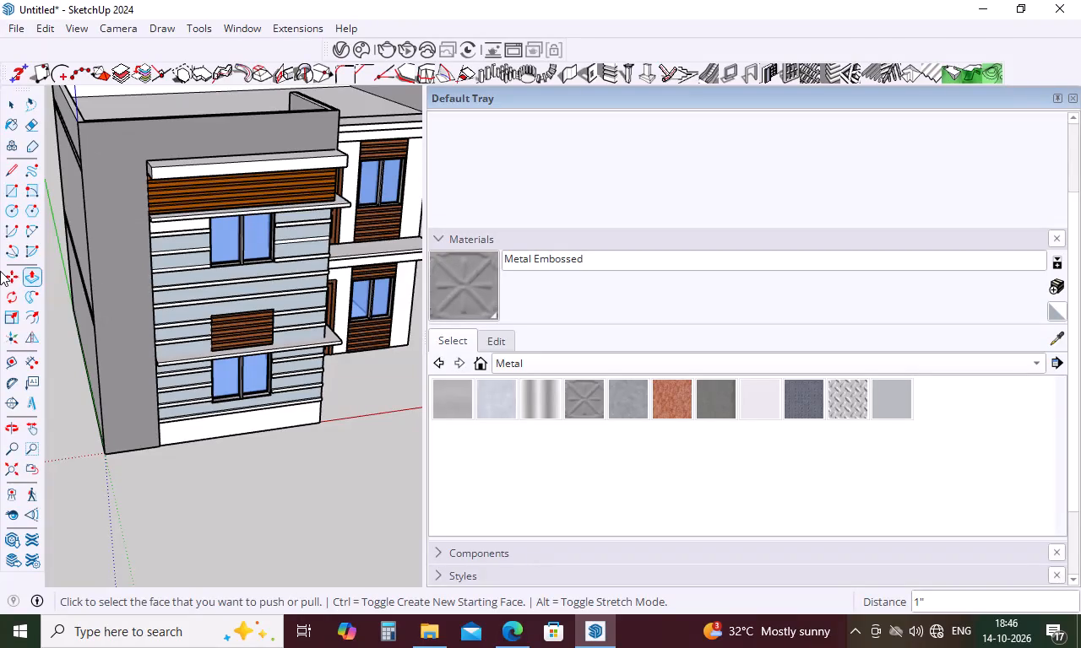
# Undo the 1" Push/Pulls on the front wall faces, back to where the dashed construction guides were still present.
pyautogui.hotkey('ctrl', 'z')
pyautogui.hotkey('ctrl', 'z')
pyautogui.hotkey('ctrl', 'z')
pyautogui.hotkey('ctrl', 'z')
pyautogui.hotkey('ctrl', 'z')
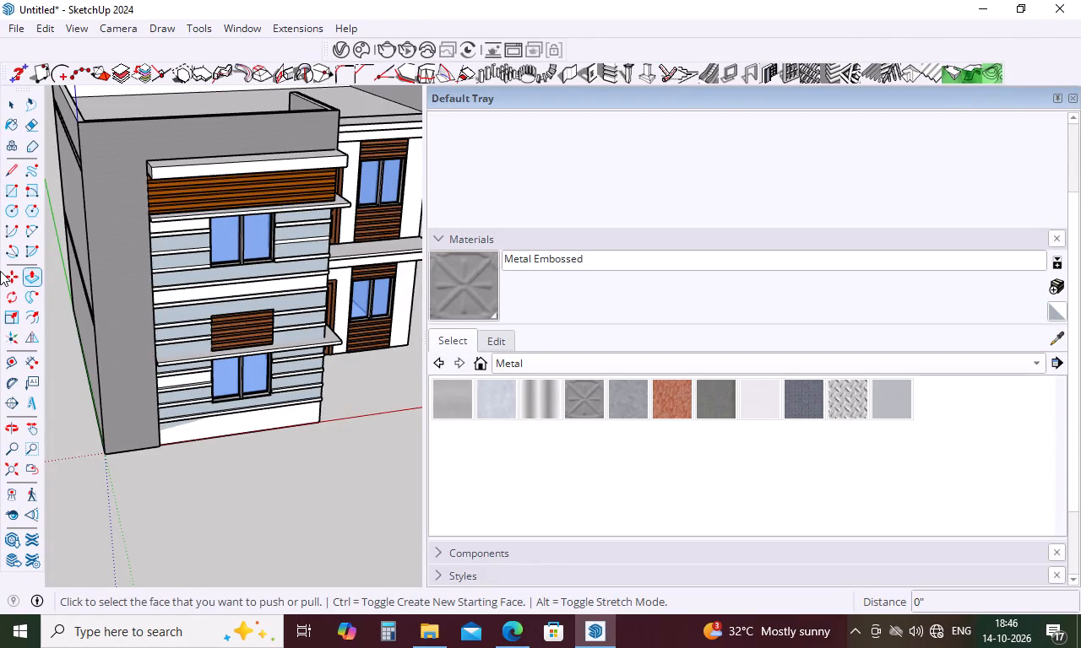
pyautogui.hotkey('ctrl', 'z')
pyautogui.hotkey('ctrl', 'z')
pyautogui.hotkey('ctrl', 'z')
pyautogui.hotkey('ctrl', 'z')
pyautogui.hotkey('ctrl', 'z')
pyautogui.hotkey('ctrl', 'z')
pyautogui.hotkey('ctrl', 'z')
pyautogui.hotkey('ctrl', 'z')
pyautogui.hotkey('ctrl', 'z')
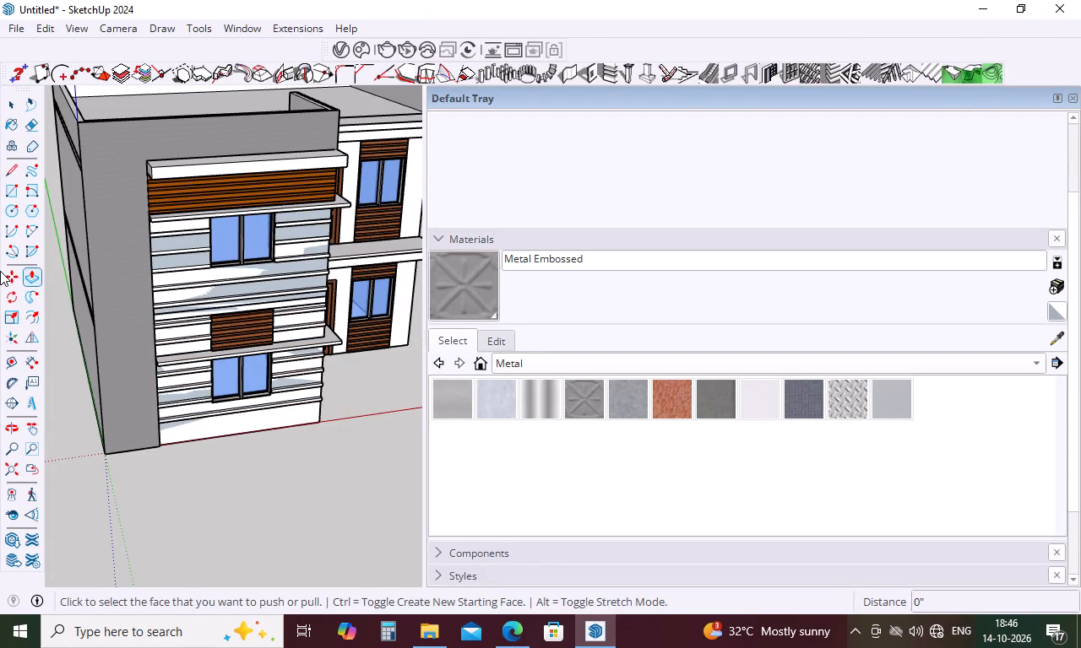
pyautogui.hotkey('ctrl', 'z')
pyautogui.hotkey('ctrl', 'z')
pyautogui.hotkey('ctrl', 'z')
pyautogui.hotkey('ctrl', 'z')
pyautogui.hotkey('ctrl', 'z')
pyautogui.hotkey('ctrl', 'z')
pyautogui.hotkey('ctrl', 'z')
pyautogui.hotkey('ctrl', 'z')
pyautogui.hotkey('ctrl', 'z')
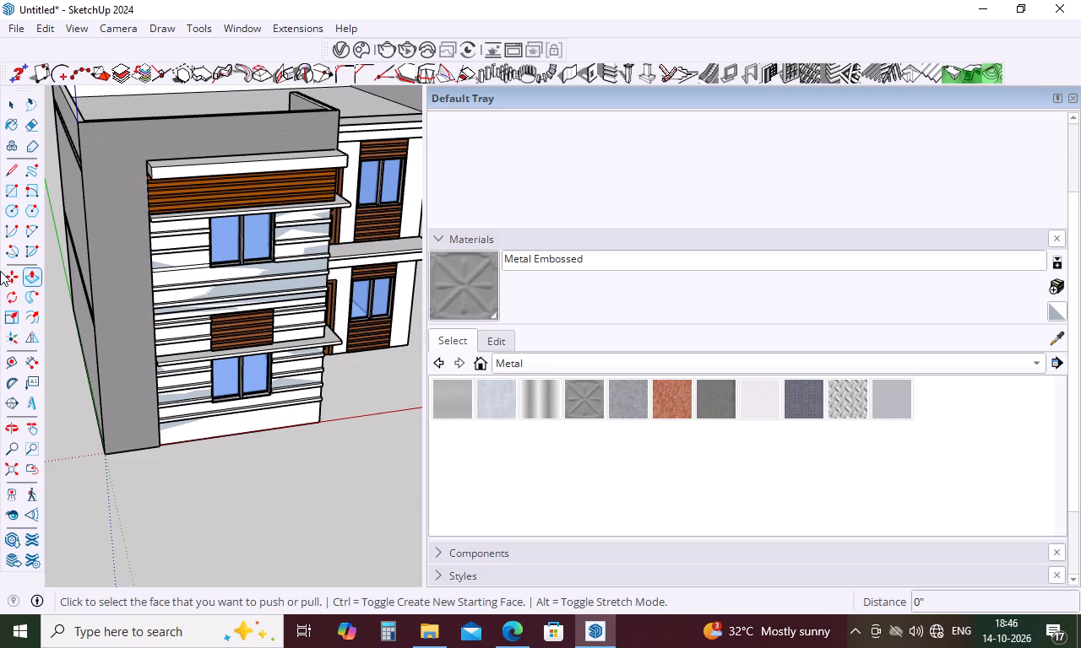
pyautogui.hotkey('ctrl', 'z')
pyautogui.hotkey('ctrl', 'z')
pyautogui.hotkey('ctrl', 'z')
pyautogui.hotkey('ctrl', 'z')
pyautogui.hotkey('ctrl', 'z')
pyautogui.hotkey('ctrl', 'z')
pyautogui.hotkey('ctrl', 'z')
pyautogui.hotkey('ctrl', 'z')
pyautogui.hotkey('ctrl', 'z')
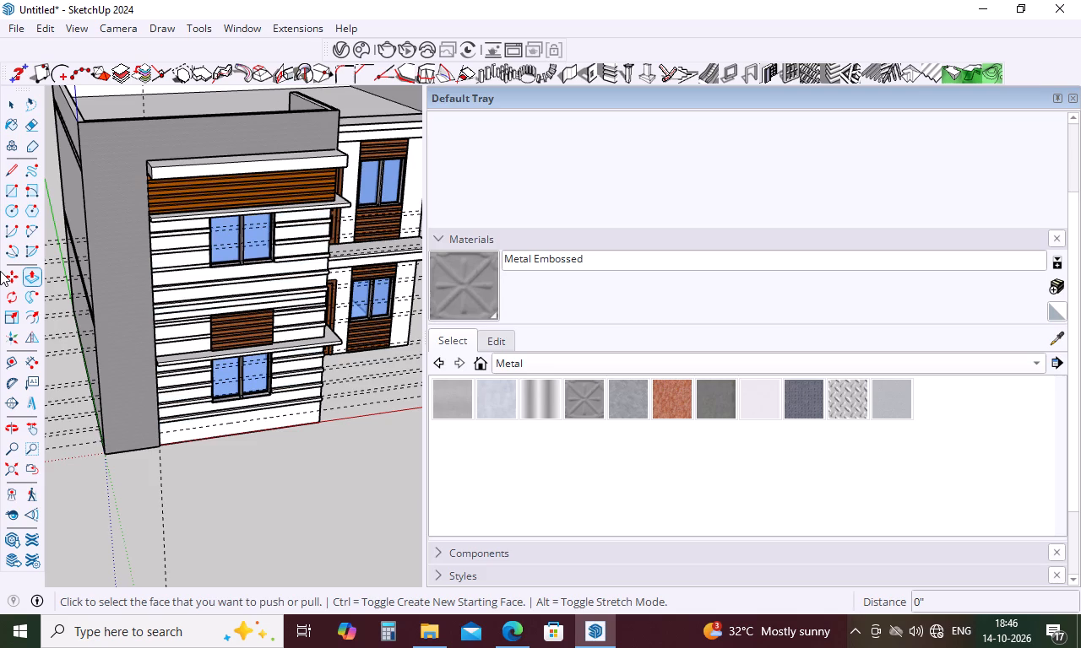
# Undo the band work on the front wall, keeping the band beside the upper-floor window and the one above the wooden panel.
pyautogui.hotkey('ctrl', 'z')
pyautogui.hotkey('ctrl', 'z')
pyautogui.hotkey('ctrl', 'z')
pyautogui.hotkey('ctrl', 'z')
pyautogui.hotkey('ctrl', 'z')
pyautogui.hotkey('ctrl', 'z')
pyautogui.hotkey('ctrl', 'z')
pyautogui.hotkey('ctrl', 'z')
pyautogui.hotkey('ctrl', 'z')
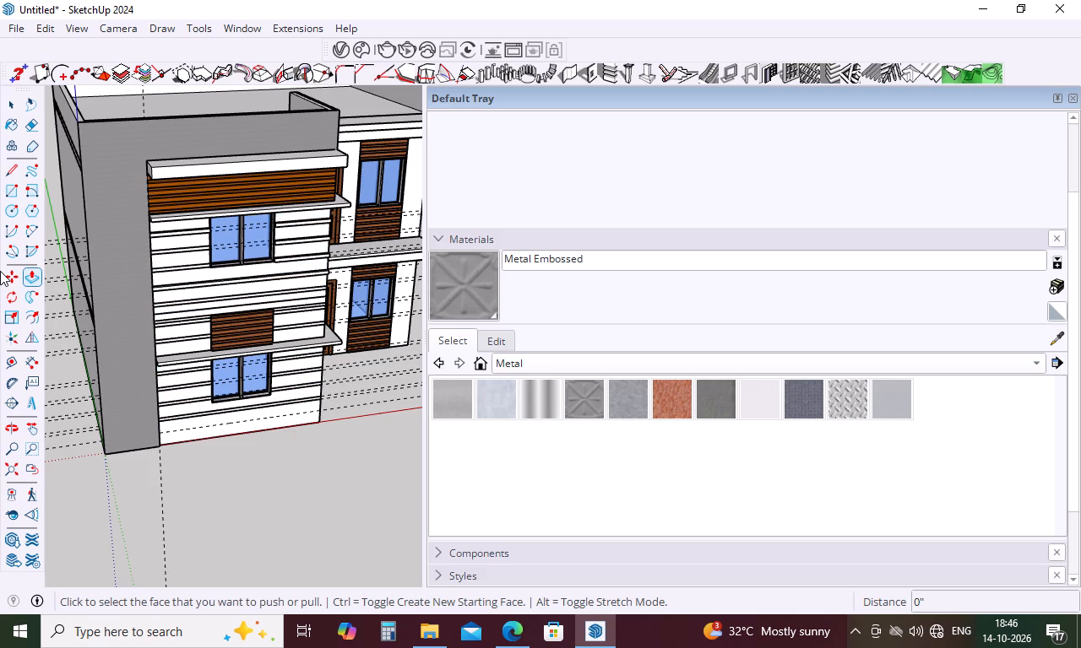
pyautogui.hotkey('ctrl', 'z')
pyautogui.hotkey('ctrl', 'z')
pyautogui.hotkey('ctrl', 'z')
pyautogui.hotkey('ctrl', 'z')
pyautogui.hotkey('ctrl', 'z')
pyautogui.hotkey('ctrl', 'z')
pyautogui.hotkey('ctrl', 'z')
pyautogui.hotkey('ctrl', 'z')
pyautogui.hotkey('ctrl', 'z')
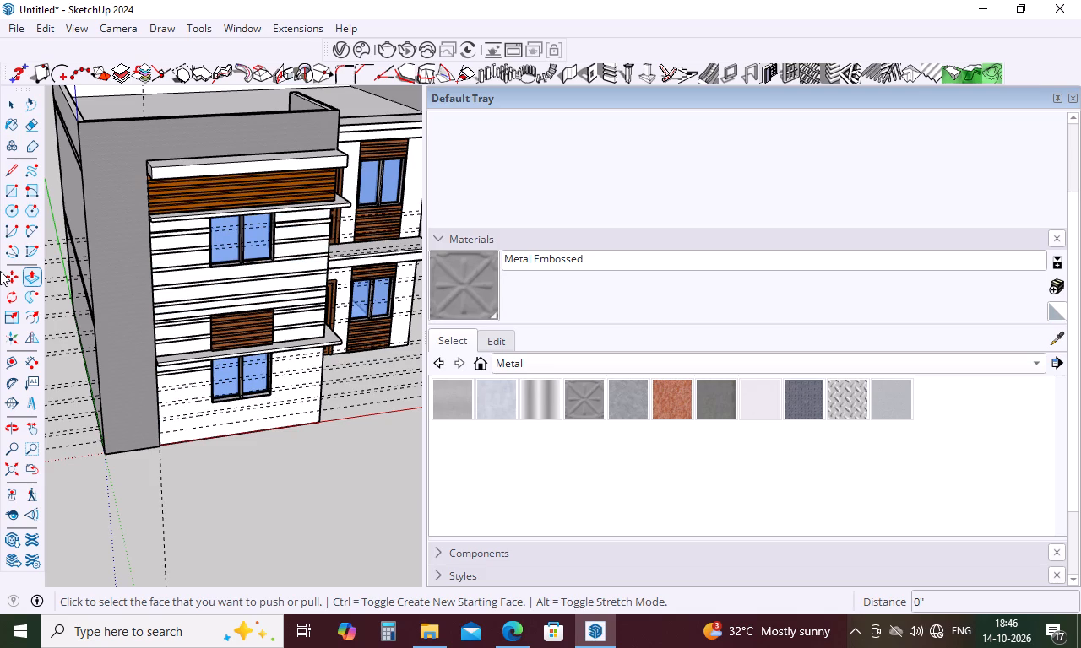
pyautogui.hotkey('ctrl', 'z')
pyautogui.hotkey('ctrl', 'z')
pyautogui.hotkey('ctrl', 'z')
pyautogui.hotkey('ctrl', 'z')
pyautogui.hotkey('ctrl', 'z')
pyautogui.hotkey('ctrl', 'z')
pyautogui.hotkey('ctrl', 'z')
pyautogui.hotkey('ctrl', 'z')
pyautogui.hotkey('ctrl', 'z')
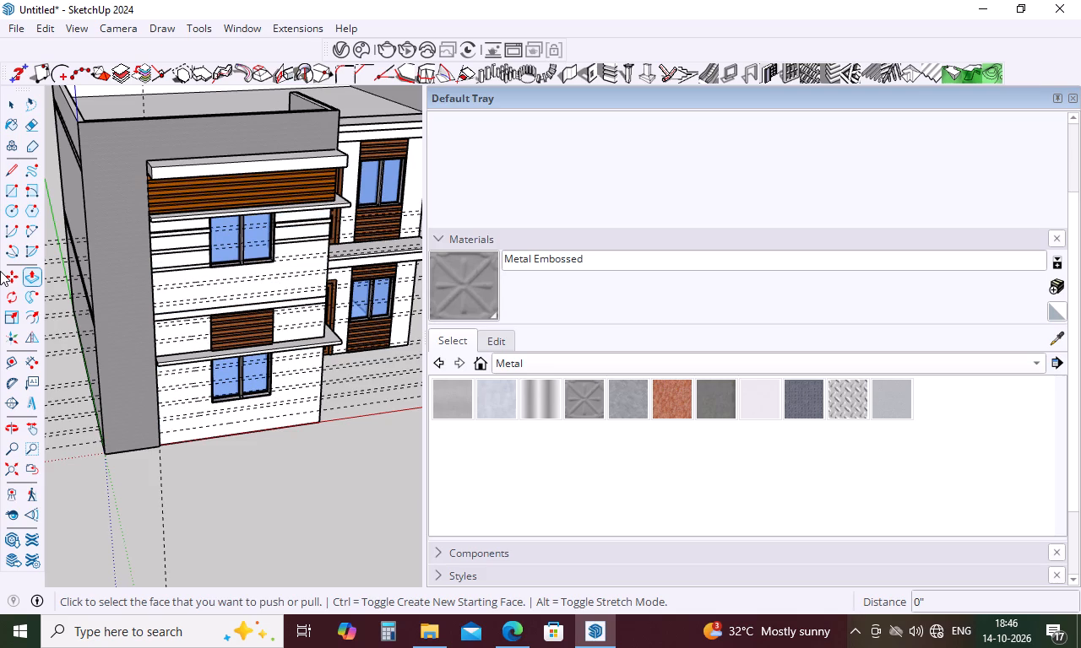
pyautogui.hotkey('ctrl', 'z')
pyautogui.hotkey('ctrl', 'z')
pyautogui.hotkey('ctrl', 'z')
pyautogui.hotkey('ctrl', 'z')
pyautogui.hotkey('ctrl', 'z')
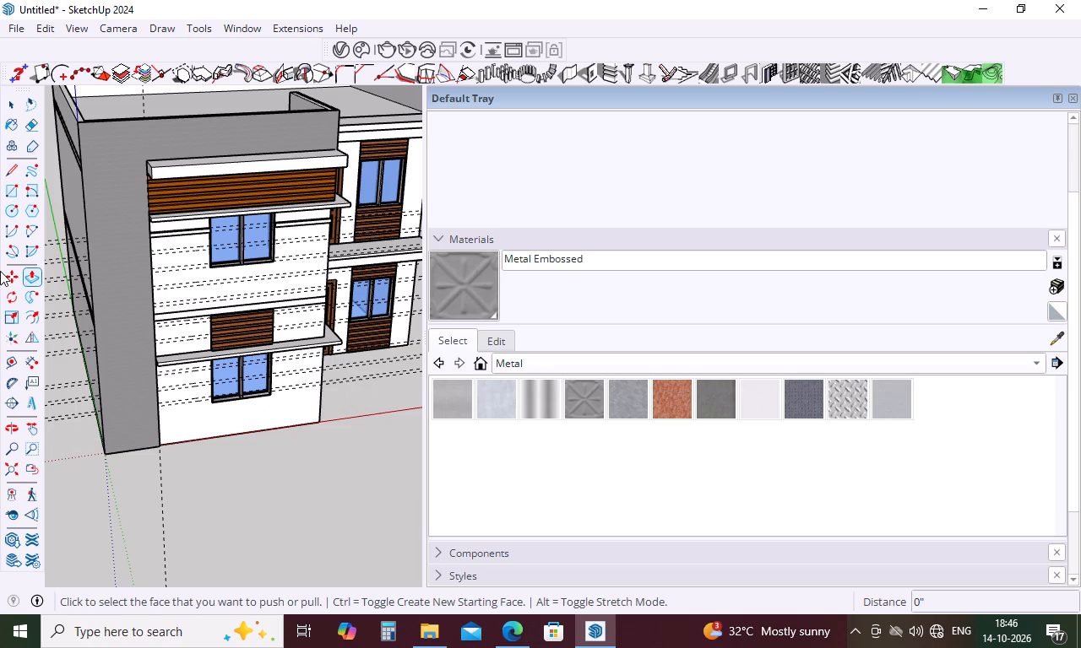
# Undo the dashed construction guides across the front wall, back to the ones beside the upper-floor window's top.
pyautogui.hotkey('ctrl', 'z')
pyautogui.hotkey('ctrl', 'z')
pyautogui.hotkey('ctrl', 'z')
pyautogui.hotkey('ctrl', 'z')
pyautogui.hotkey('ctrl', 'z')
pyautogui.hotkey('ctrl', 'z')
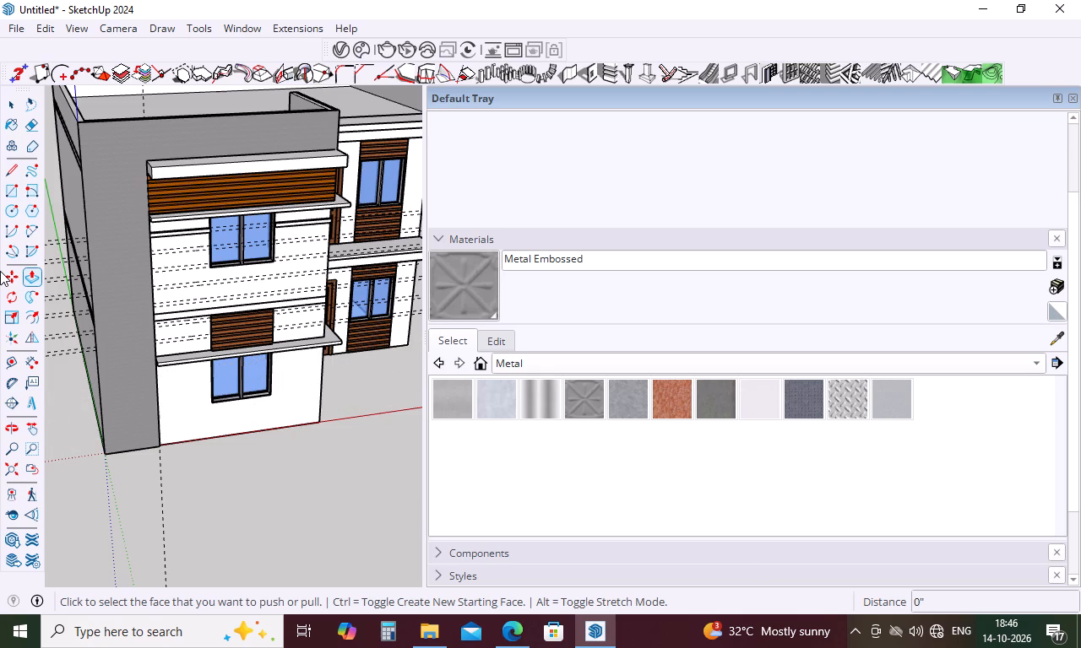
pyautogui.hotkey('ctrl', 'z')
pyautogui.hotkey('ctrl', 'z')
pyautogui.hotkey('ctrl', 'z')
pyautogui.hotkey('ctrl', 'z')
pyautogui.hotkey('ctrl', 'z')
pyautogui.hotkey('ctrl', 'z')
pyautogui.hotkey('ctrl', 'z')
pyautogui.hotkey('ctrl', 'z')
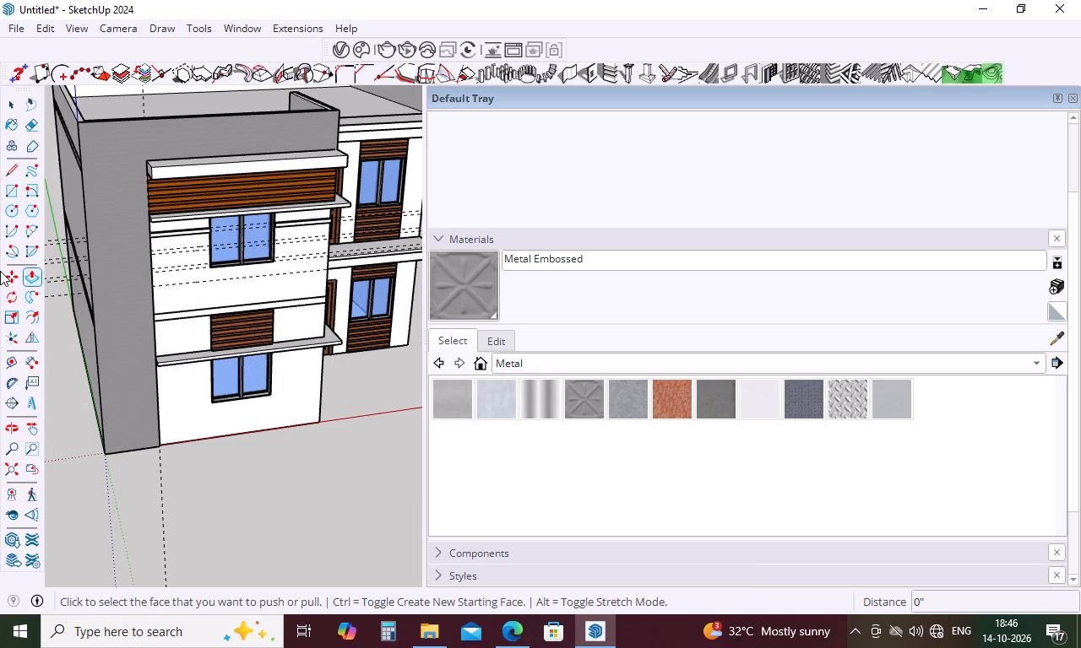
pyautogui.hotkey('ctrl', 'z')
pyautogui.hotkey('ctrl', 'z')
pyautogui.hotkey('ctrl', 'z')
pyautogui.hotkey('ctrl', 'z')
pyautogui.hotkey('ctrl', 'z')
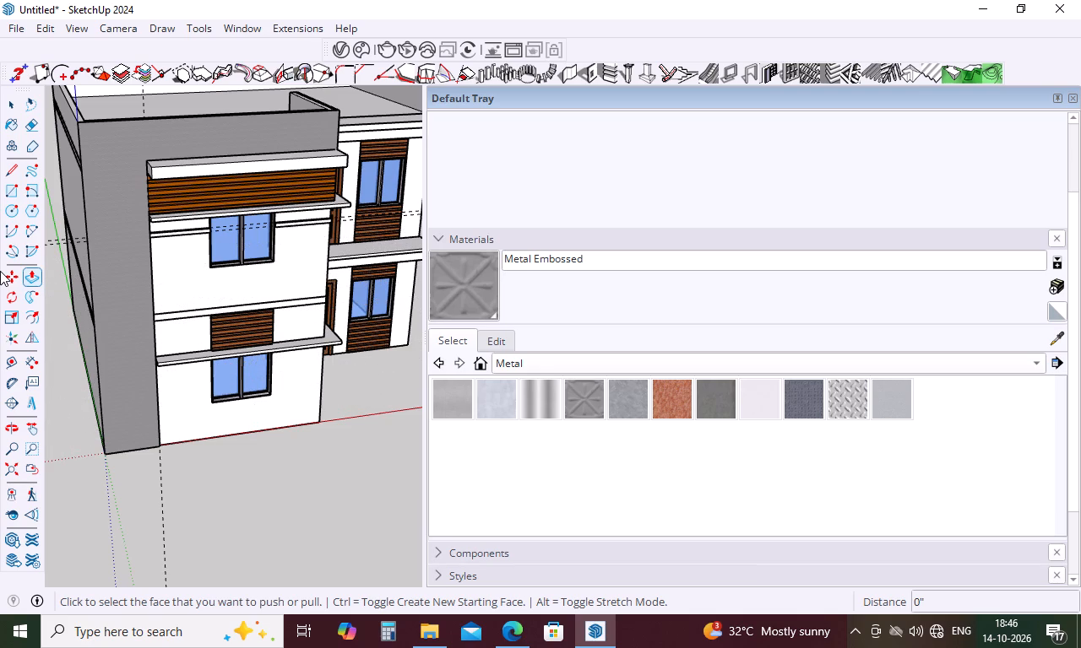
# Undo the band beside the upper-floor window and the last dashed guide crossing it, leaving the upper wall plain.
pyautogui.hotkey('ctrl', 'z')
pyautogui.hotkey('ctrl', 'z')
pyautogui.hotkey('ctrl', 'z')
pyautogui.hotkey('ctrl', 'z')
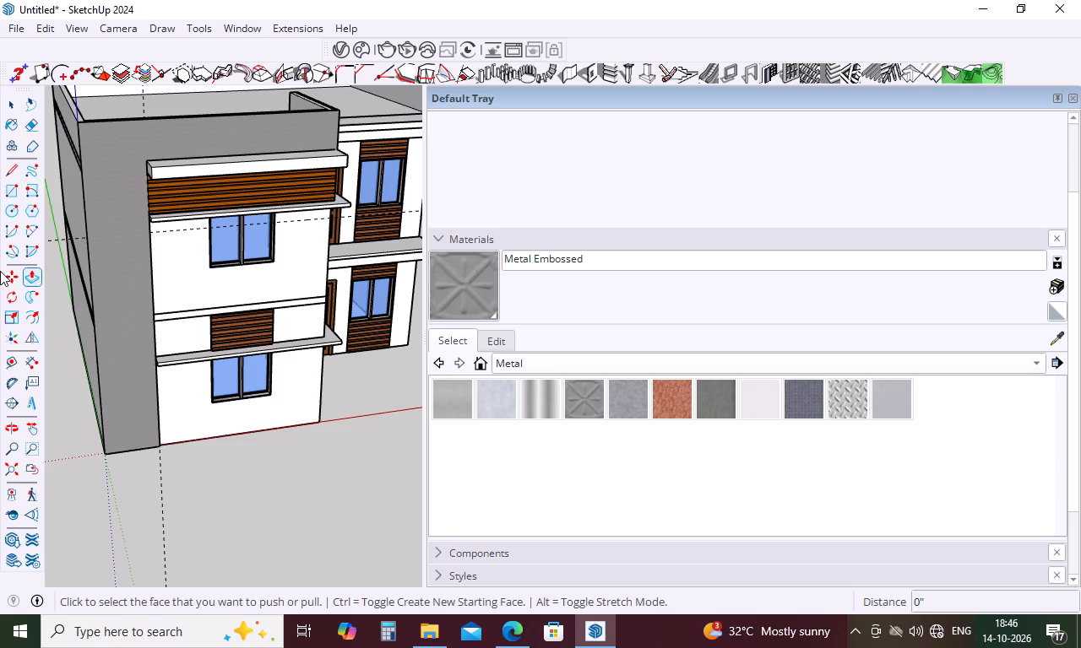
pyautogui.hotkey('ctrl', 'z')
# Draw a rectangle about 11' 9" by 17' 3 1/2" over the front wall, from below the upper slab to the opposite ground corner.
pyautogui.moveTo(244, 256); pyautogui.dragTo(134, 155, button='middle')
pyautogui.scroll(4, 153, 199)
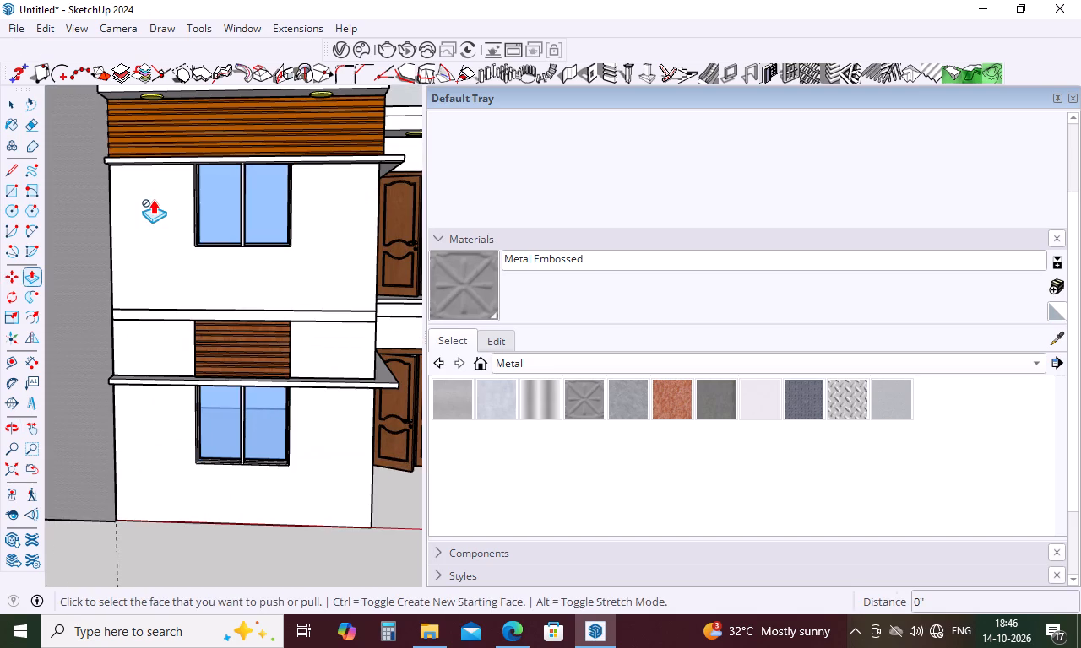
pyautogui.press('Escape')
pyautogui.press('r')
pyautogui.scroll(1, 177, 206)
pyautogui.moveTo(177, 206); pyautogui.dragTo(177, 154, button='middle')
pyautogui.scroll(8, 149, 148)
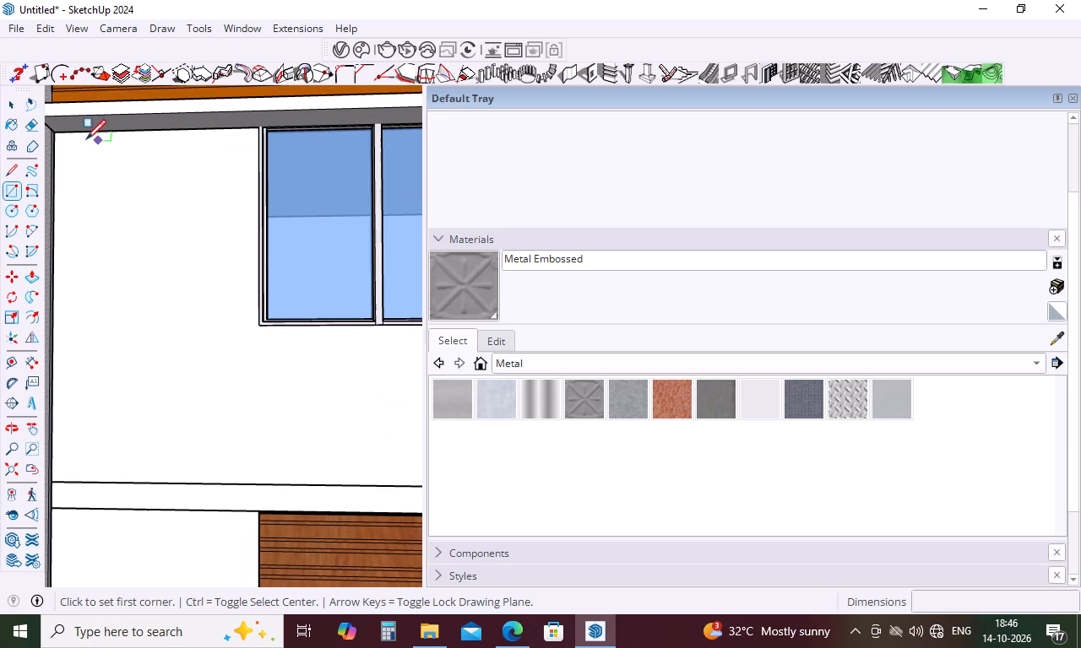
pyautogui.click(57, 134)
pyautogui.scroll(-9, 57, 134)
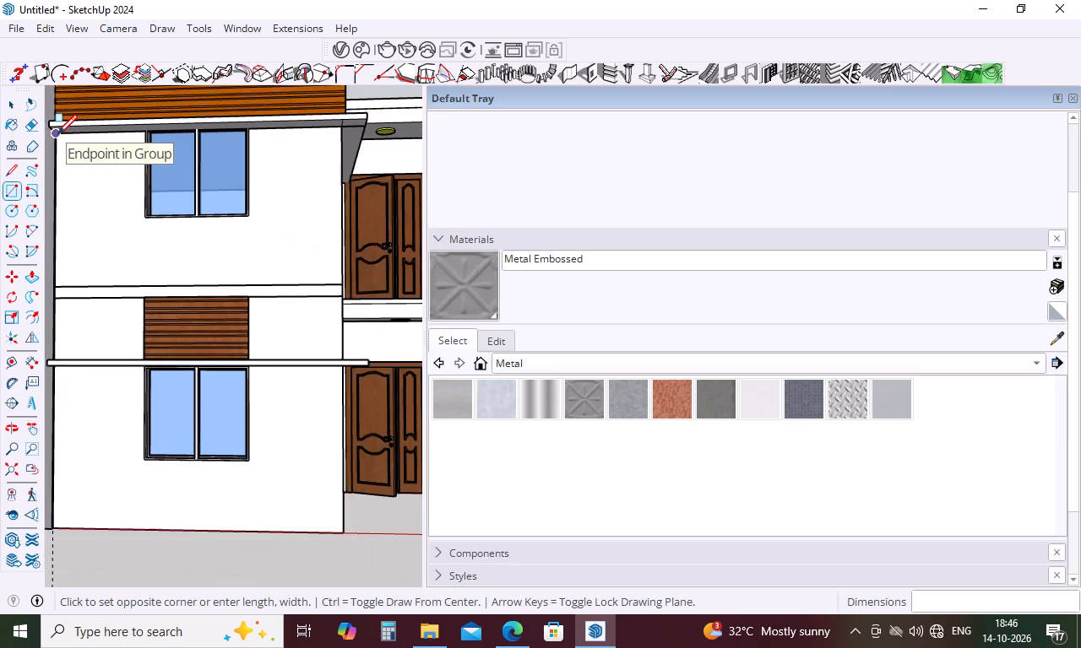
pyautogui.scroll(-8, 57, 134)
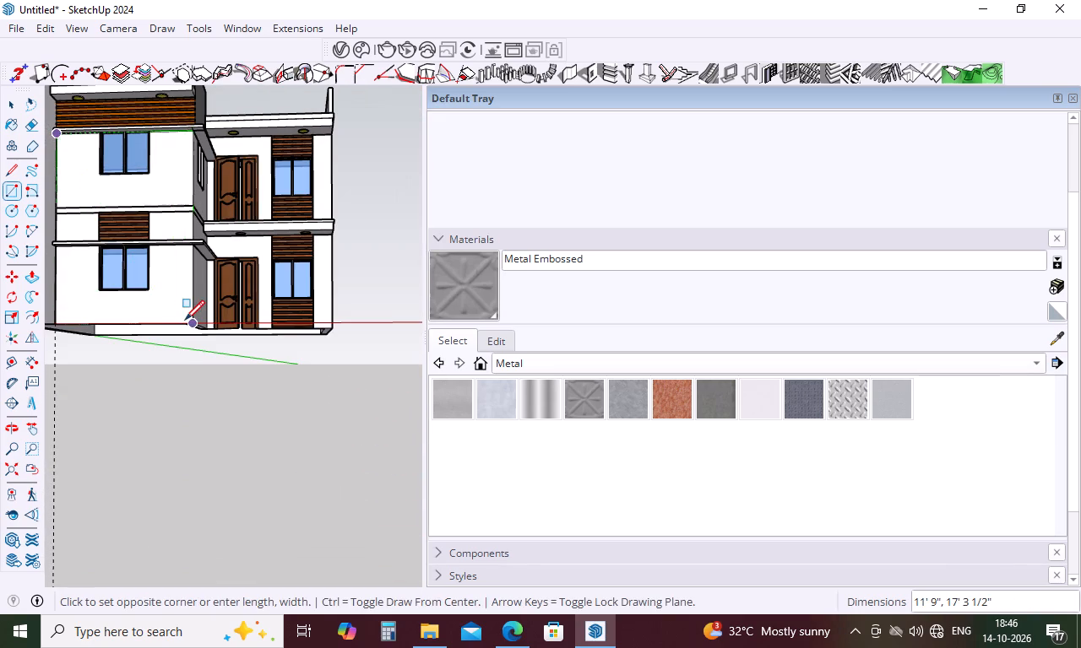
pyautogui.click(187, 320)
pyautogui.press('space')
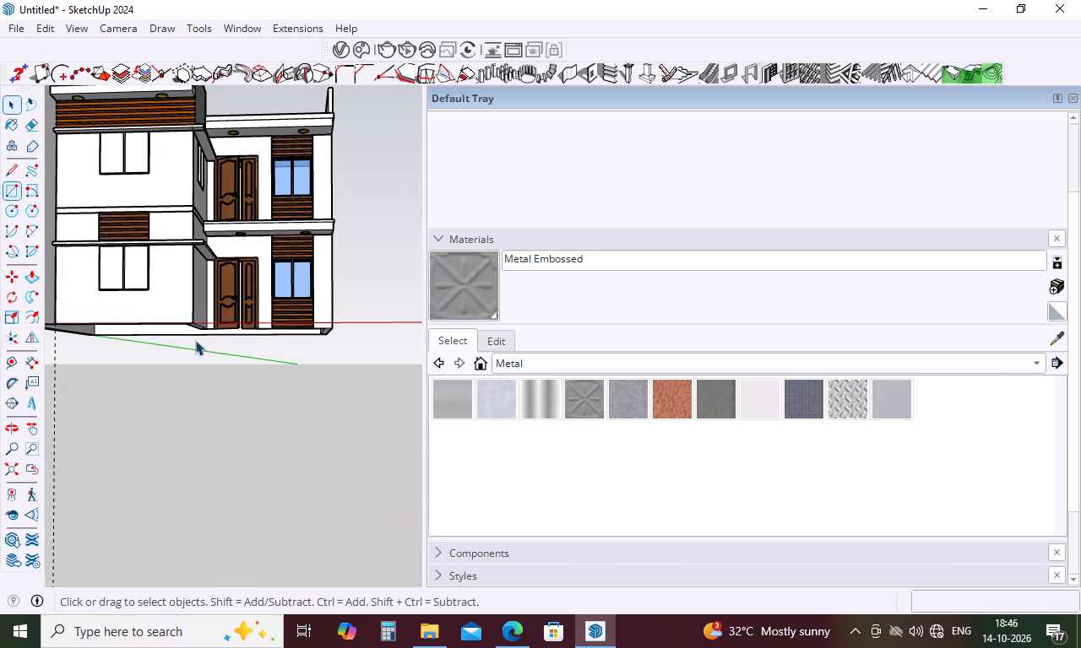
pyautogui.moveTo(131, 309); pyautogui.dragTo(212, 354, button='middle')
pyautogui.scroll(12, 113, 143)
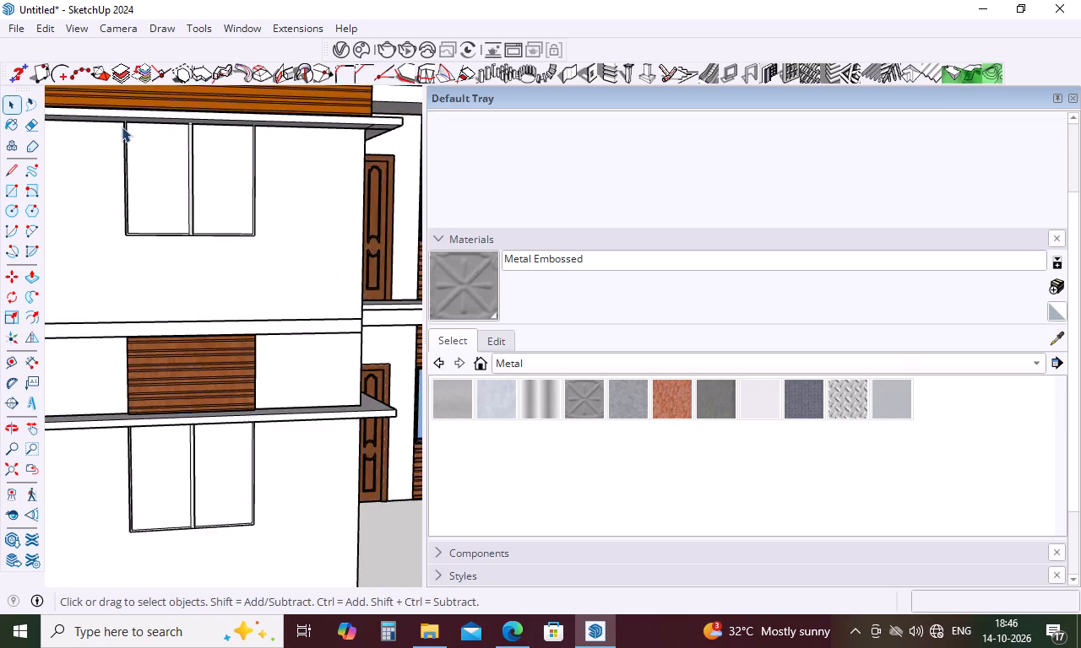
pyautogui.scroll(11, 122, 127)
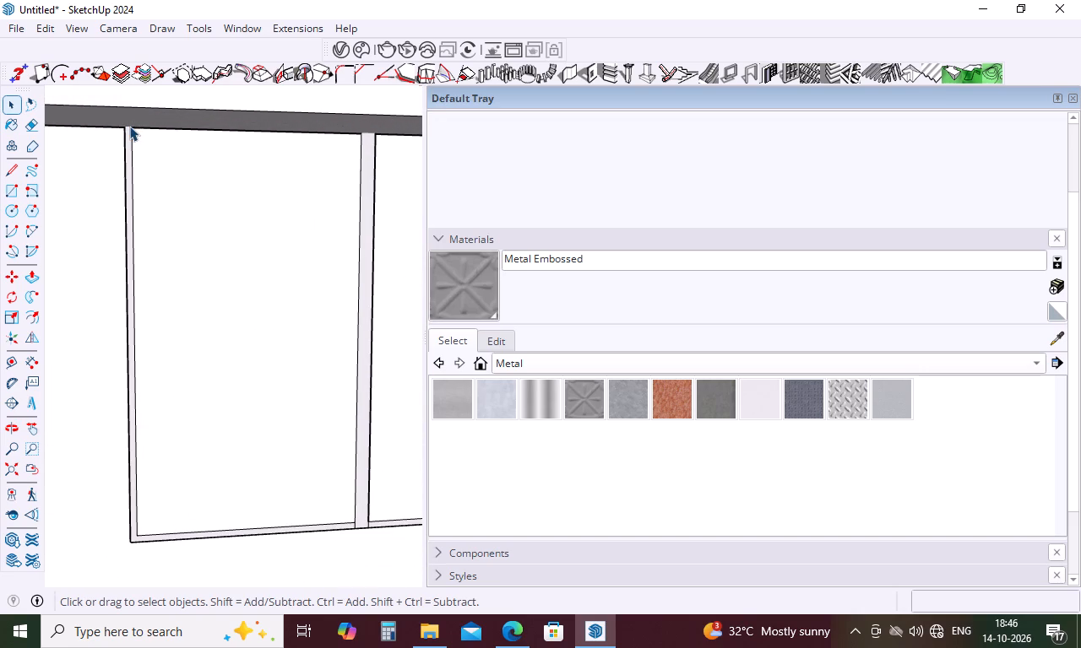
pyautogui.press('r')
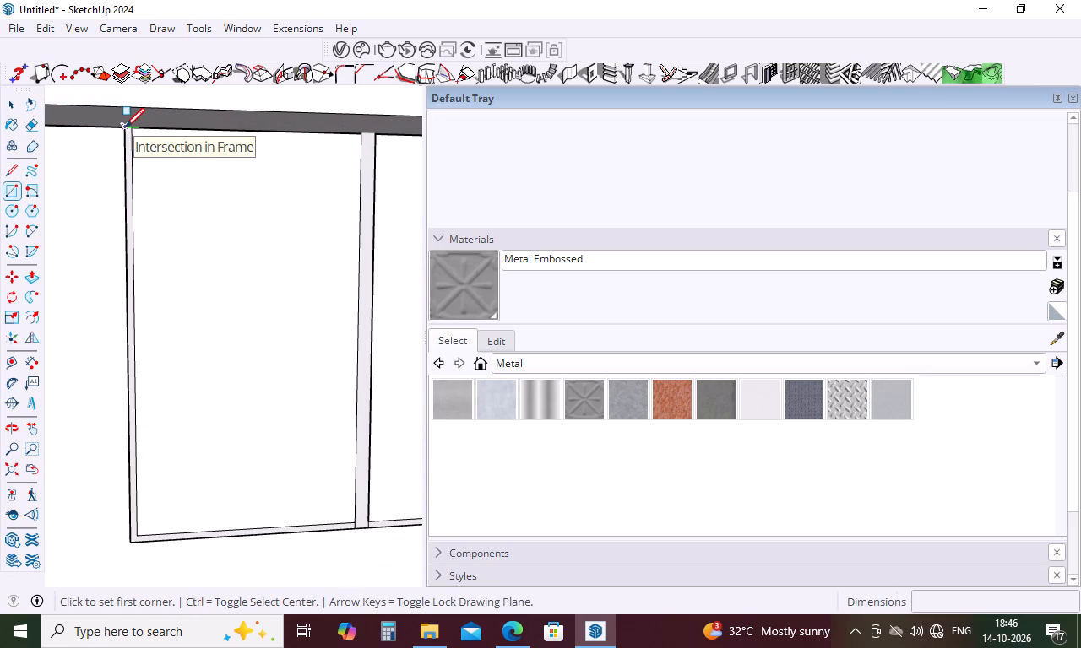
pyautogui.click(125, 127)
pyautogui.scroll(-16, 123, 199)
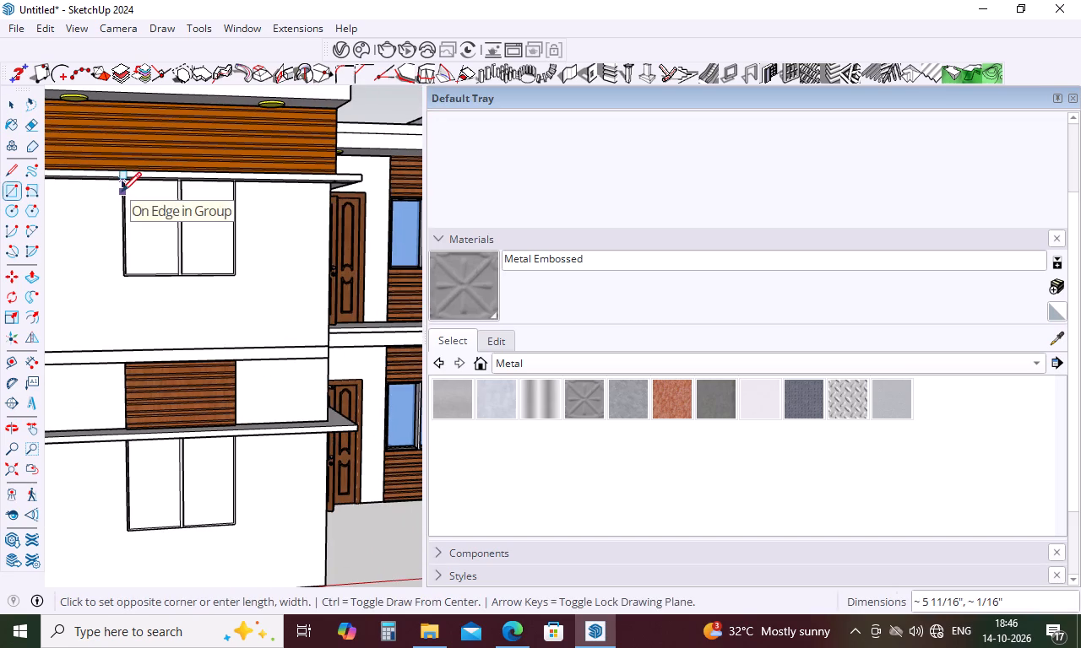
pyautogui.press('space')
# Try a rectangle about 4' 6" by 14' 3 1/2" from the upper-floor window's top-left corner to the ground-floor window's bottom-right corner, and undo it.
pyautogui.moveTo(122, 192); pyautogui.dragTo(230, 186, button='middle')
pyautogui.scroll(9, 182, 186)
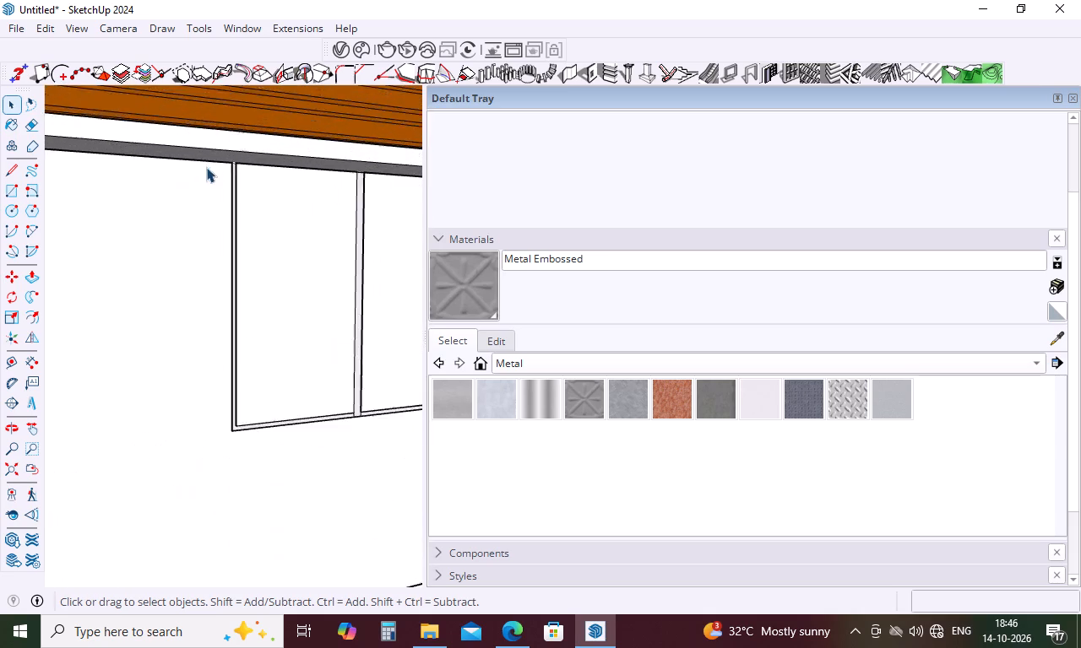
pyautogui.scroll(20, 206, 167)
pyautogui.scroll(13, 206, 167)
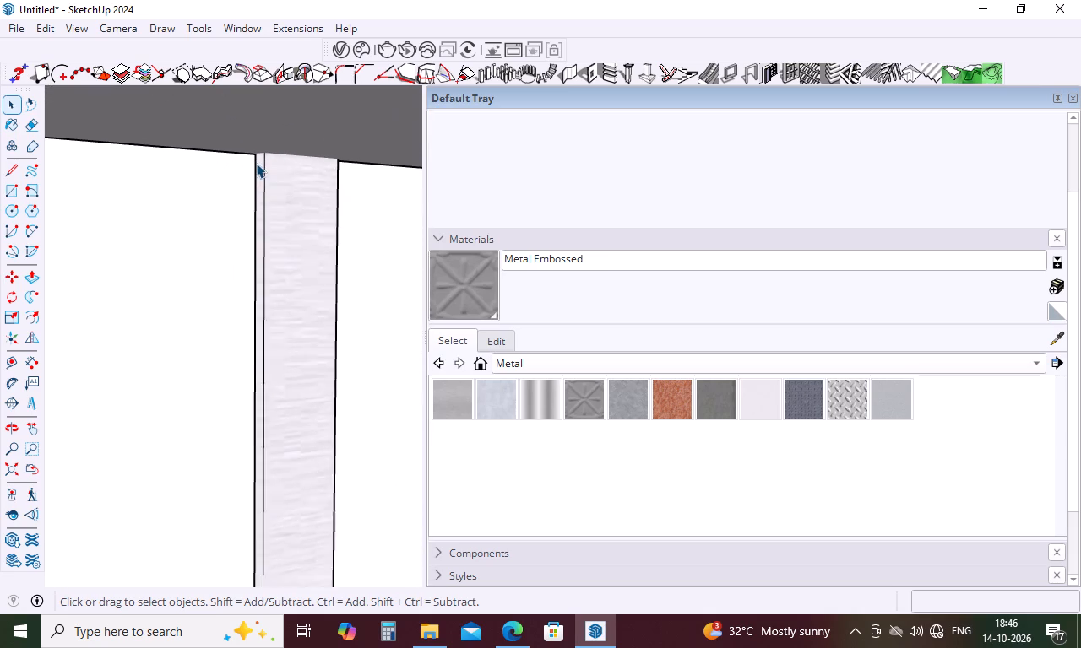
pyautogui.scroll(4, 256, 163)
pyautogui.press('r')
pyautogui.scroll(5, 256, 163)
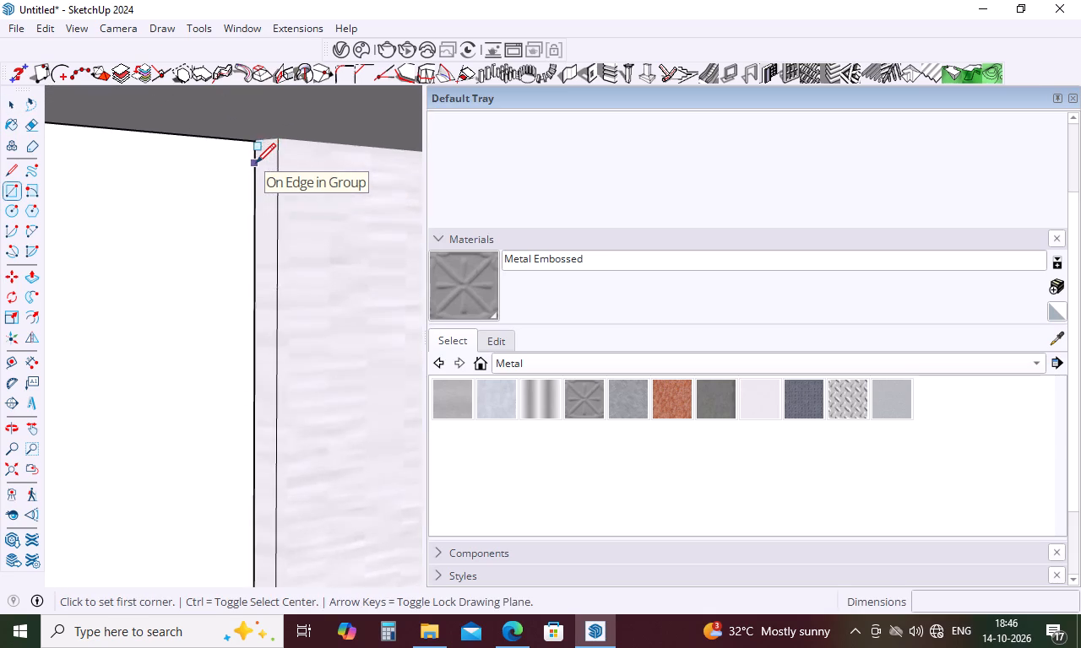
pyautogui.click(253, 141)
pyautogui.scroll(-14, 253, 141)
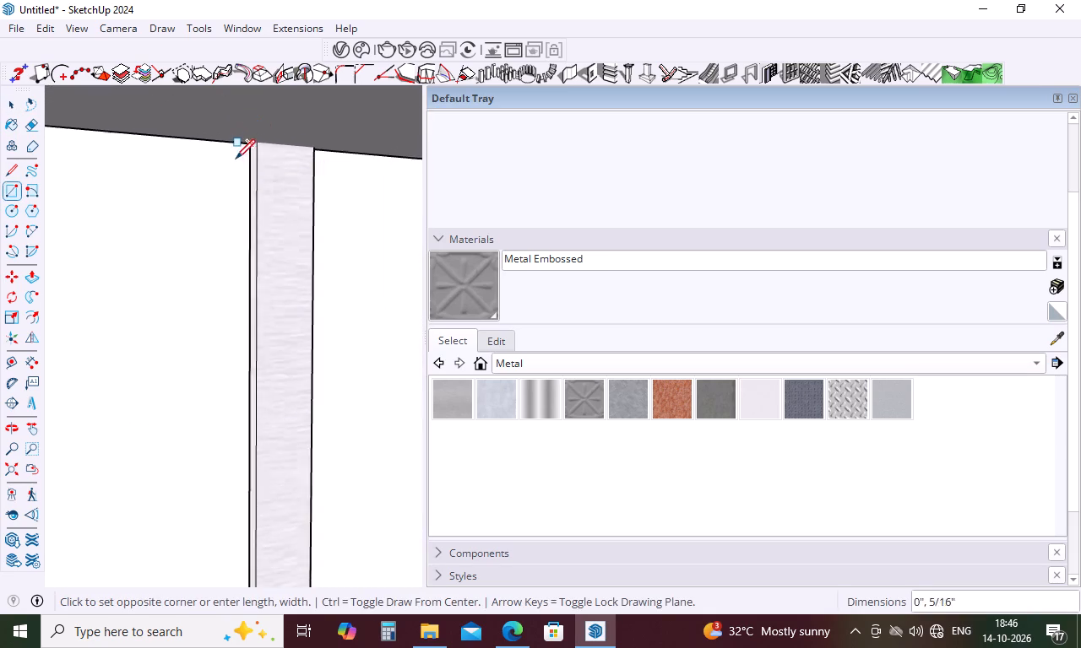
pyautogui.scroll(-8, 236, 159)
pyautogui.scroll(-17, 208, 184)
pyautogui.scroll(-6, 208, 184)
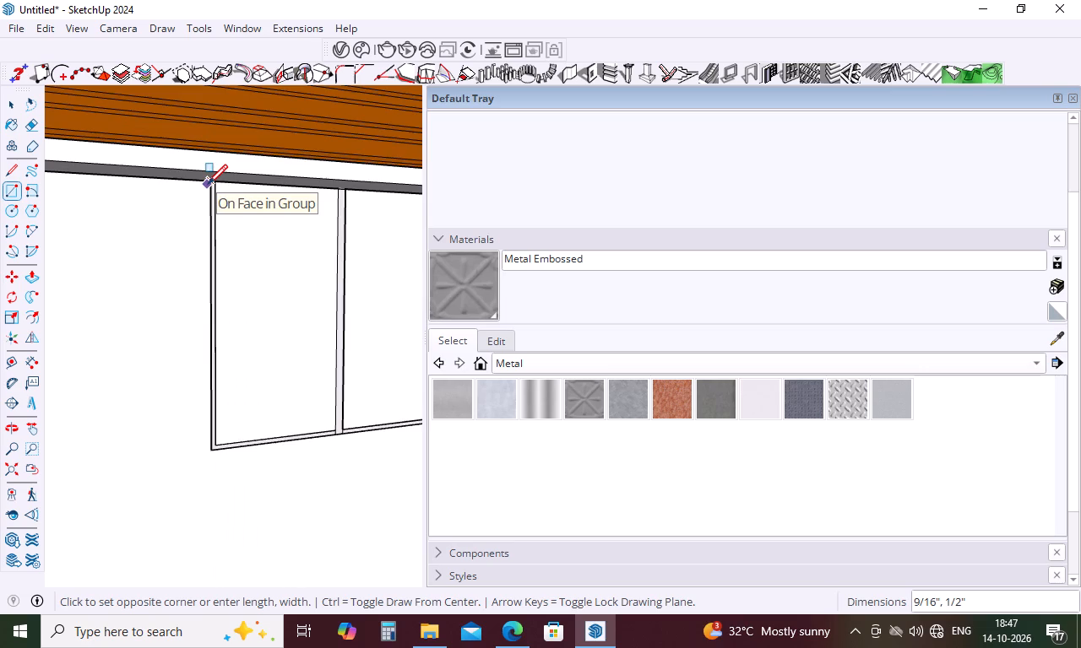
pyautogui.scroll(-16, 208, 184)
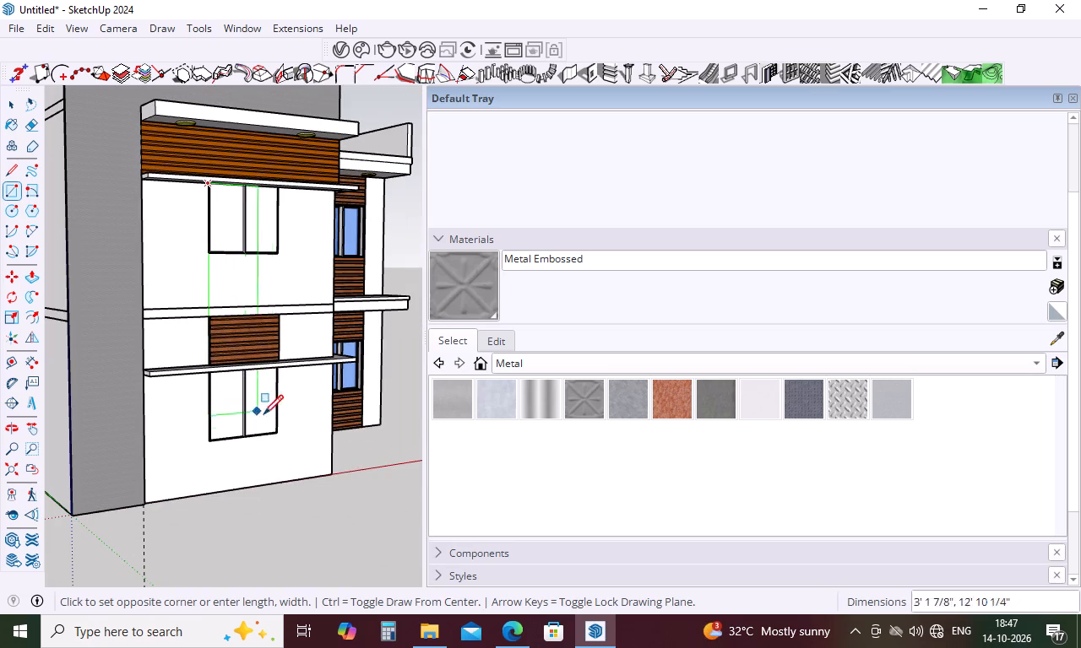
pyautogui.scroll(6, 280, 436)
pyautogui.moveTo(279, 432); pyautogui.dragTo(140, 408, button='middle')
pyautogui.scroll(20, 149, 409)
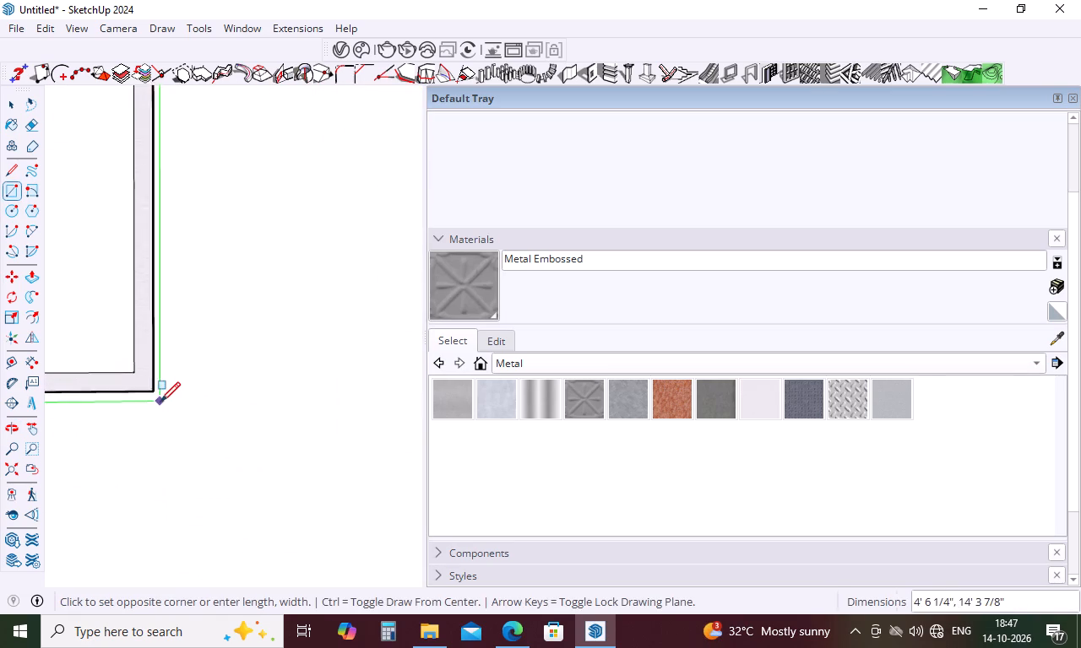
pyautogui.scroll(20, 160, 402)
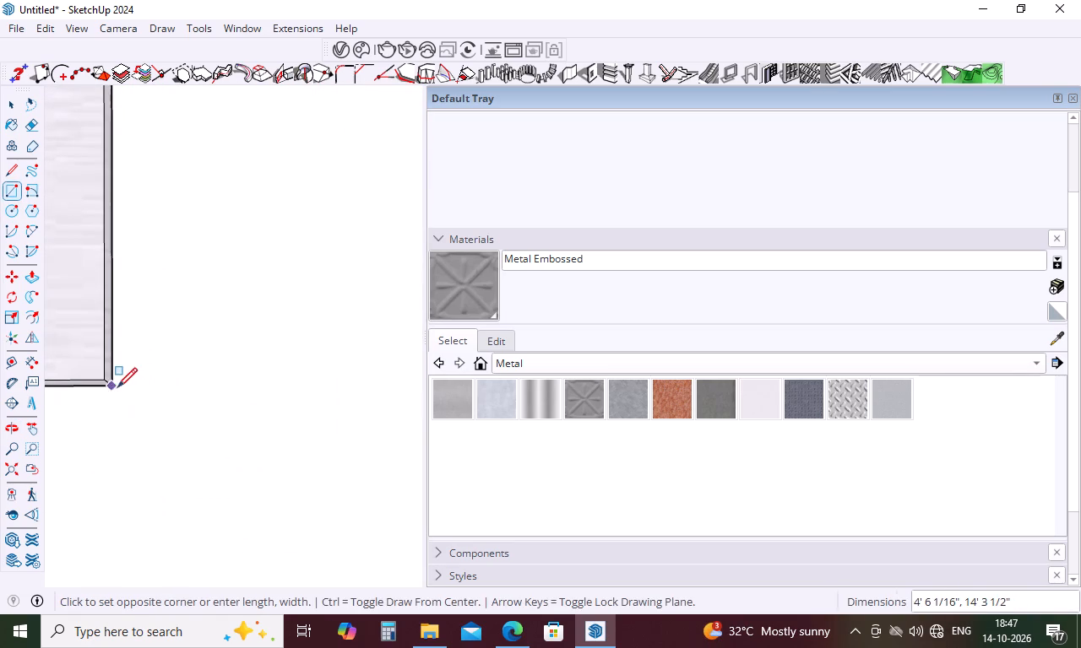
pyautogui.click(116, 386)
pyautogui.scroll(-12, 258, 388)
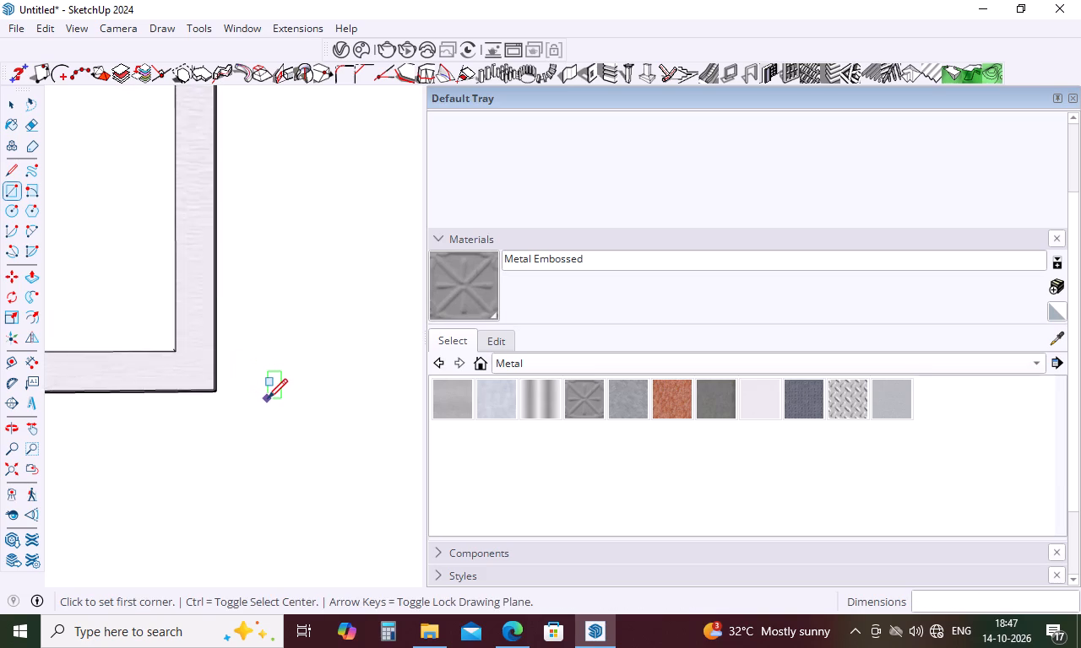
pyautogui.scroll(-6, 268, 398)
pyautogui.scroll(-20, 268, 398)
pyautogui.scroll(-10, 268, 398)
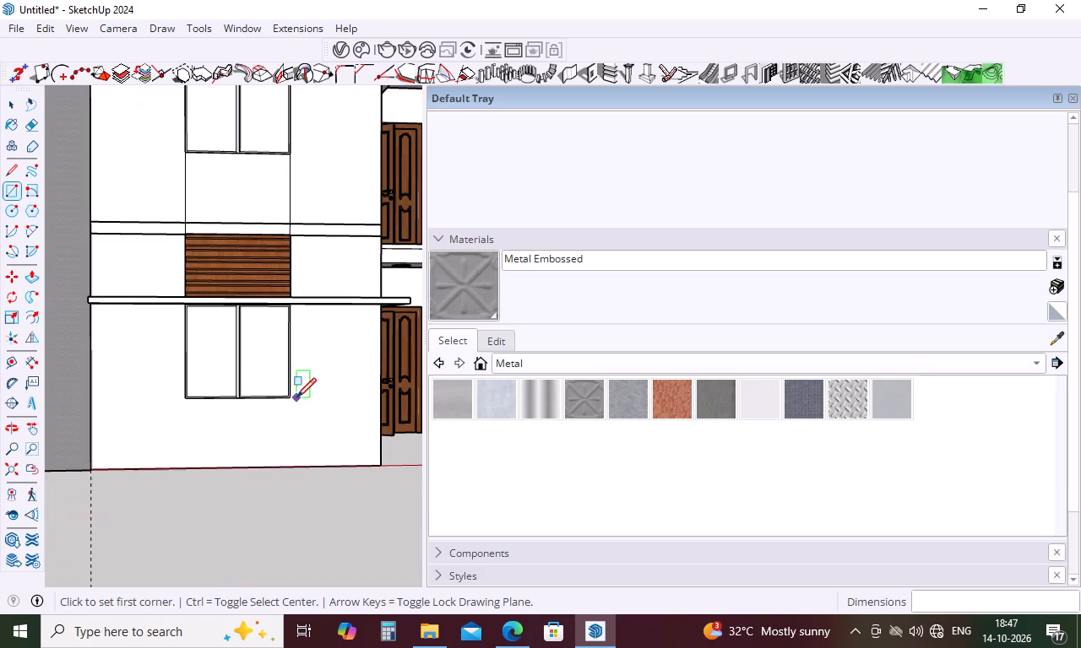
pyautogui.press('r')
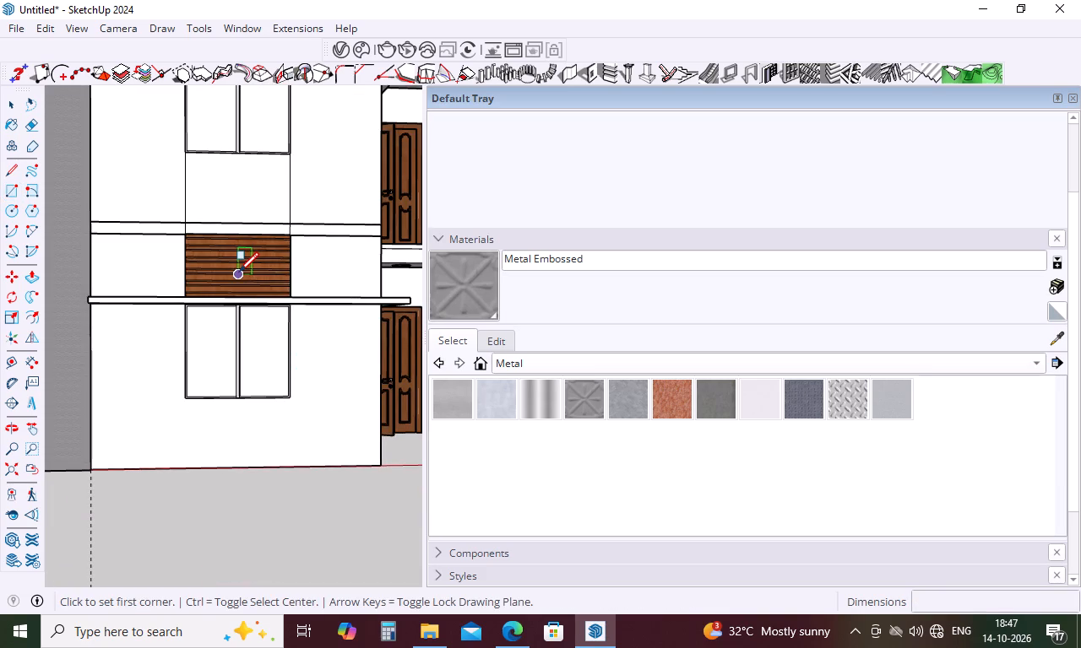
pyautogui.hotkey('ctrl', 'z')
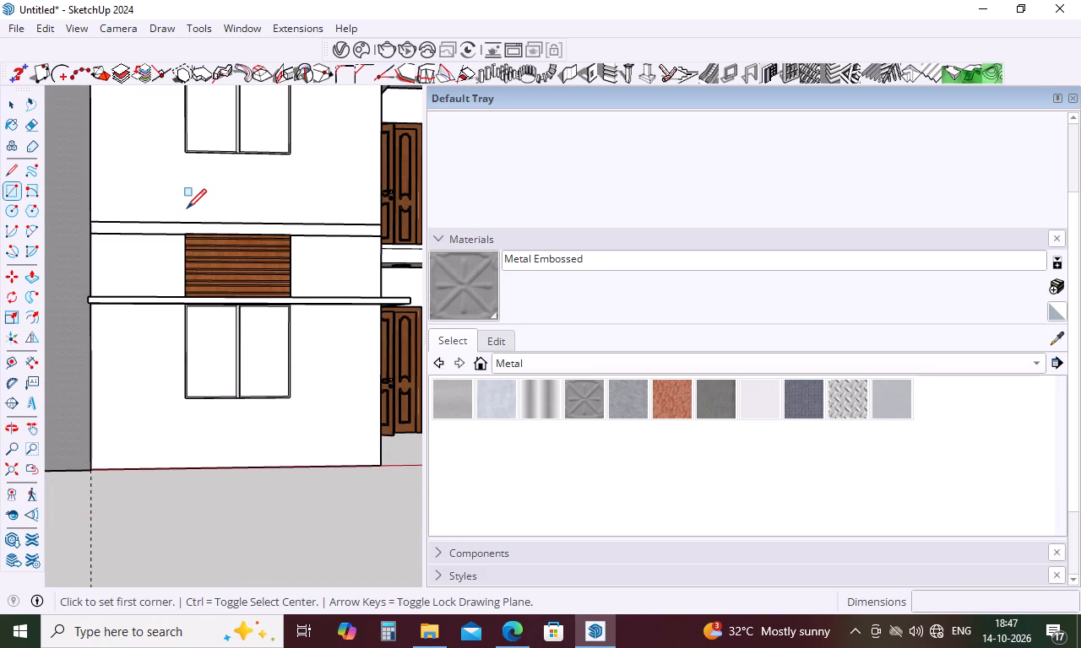
# Draw a rectangle about 9' by 7' 7" centred on the upper-floor window's top-left corner, with a corner at the window's bottom-right.
pyautogui.scroll(-10, 227, 302)
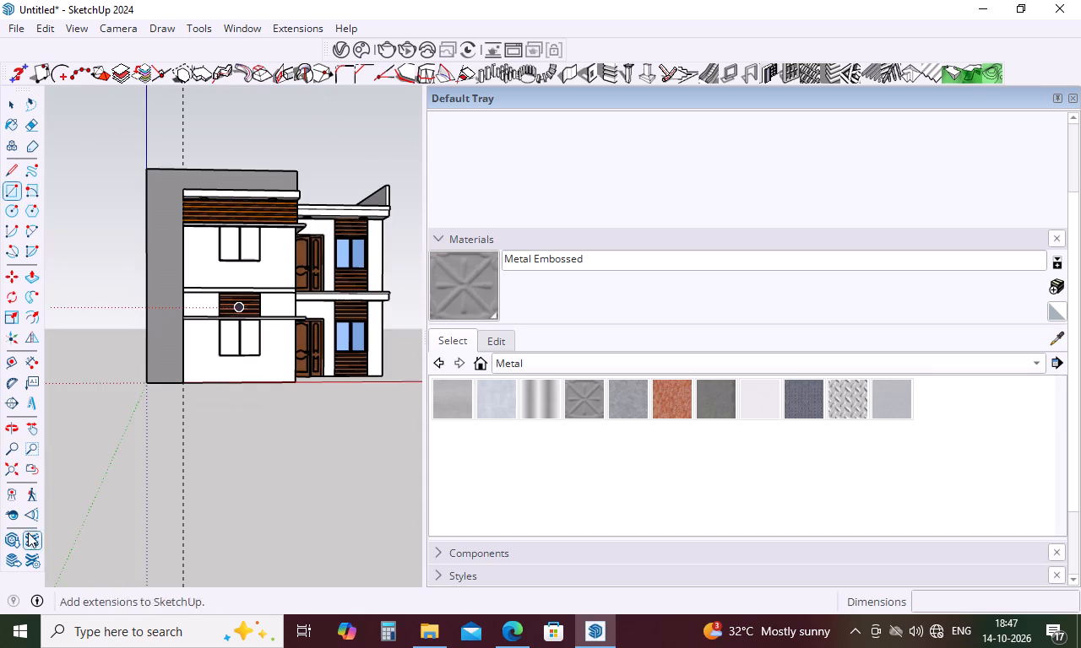
pyautogui.scroll(9, 217, 250)
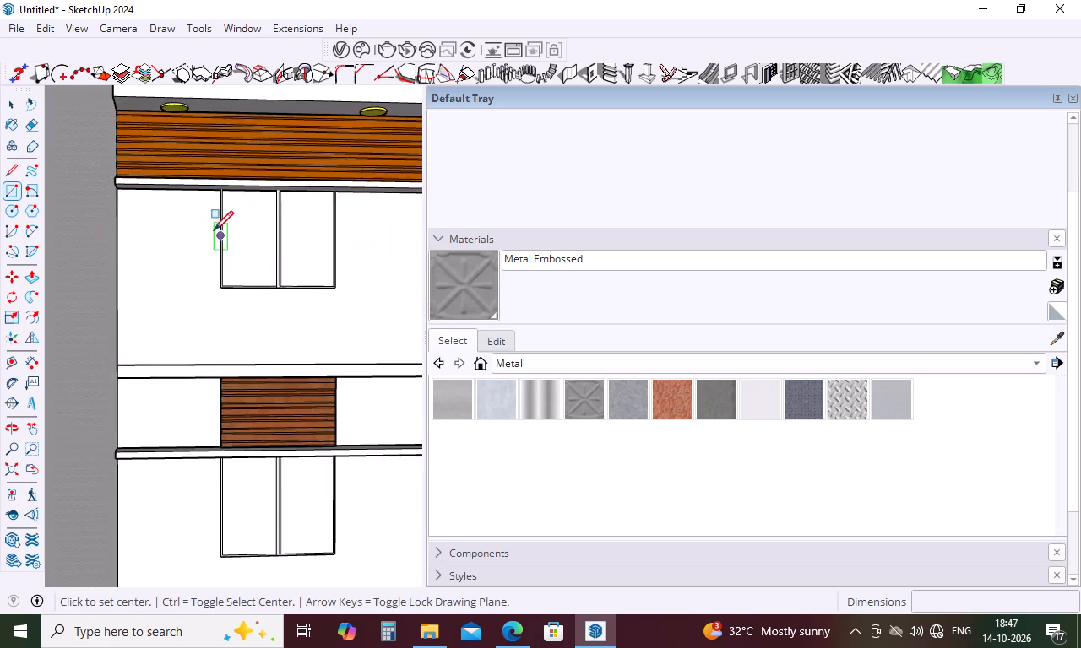
pyautogui.scroll(6, 214, 230)
pyautogui.scroll(10, 212, 153)
pyautogui.moveTo(246, 188); pyautogui.dragTo(453, 198, button='middle')
pyautogui.scroll(1, 453, 198)
pyautogui.scroll(20, 305, 190)
pyautogui.scroll(7, 305, 190)
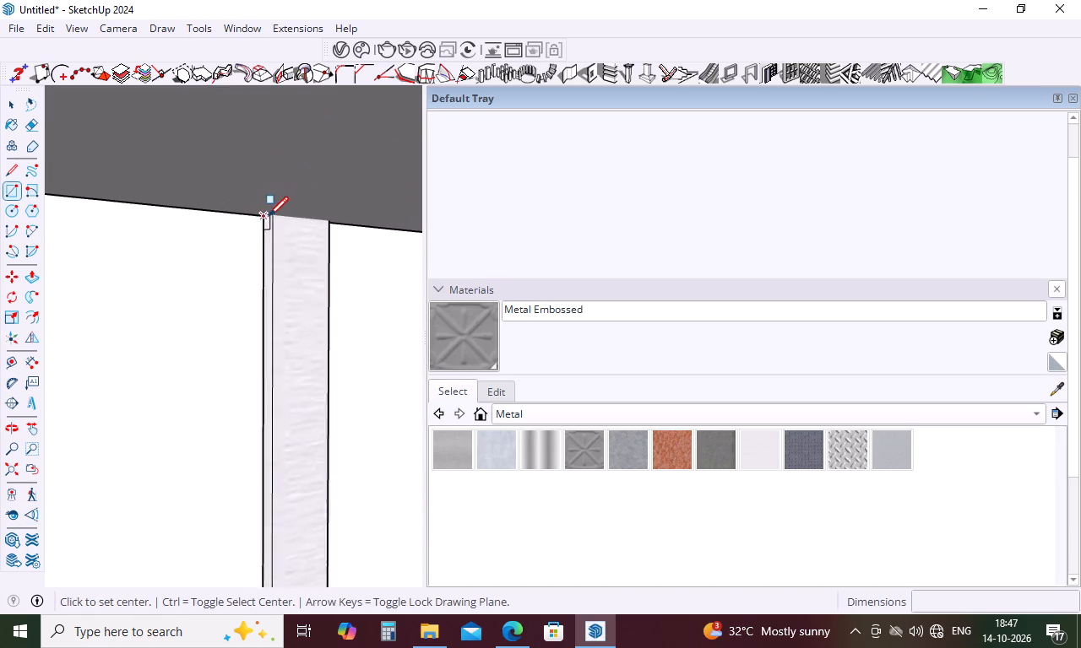
pyautogui.scroll(4, 269, 216)
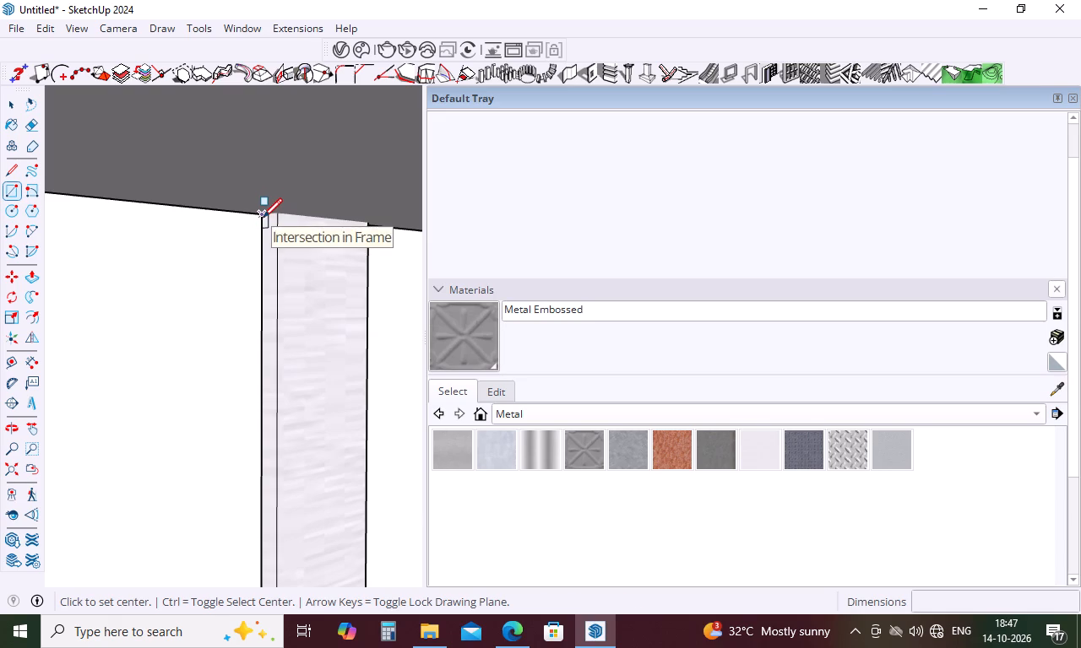
pyautogui.click(263, 218)
pyautogui.scroll(-20, 263, 214)
pyautogui.scroll(-7, 263, 214)
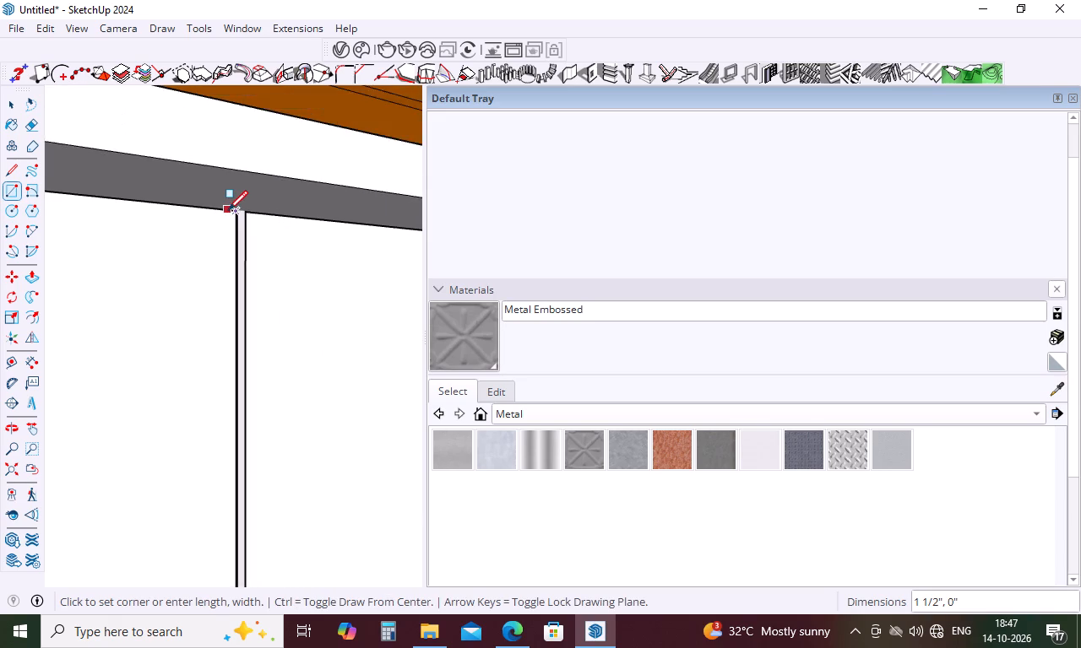
pyautogui.scroll(-20, 228, 210)
pyautogui.scroll(-3, 228, 210)
pyautogui.moveTo(338, 291); pyautogui.dragTo(158, 278, button='middle')
pyautogui.scroll(6, 169, 295)
pyautogui.scroll(-9, 276, 265)
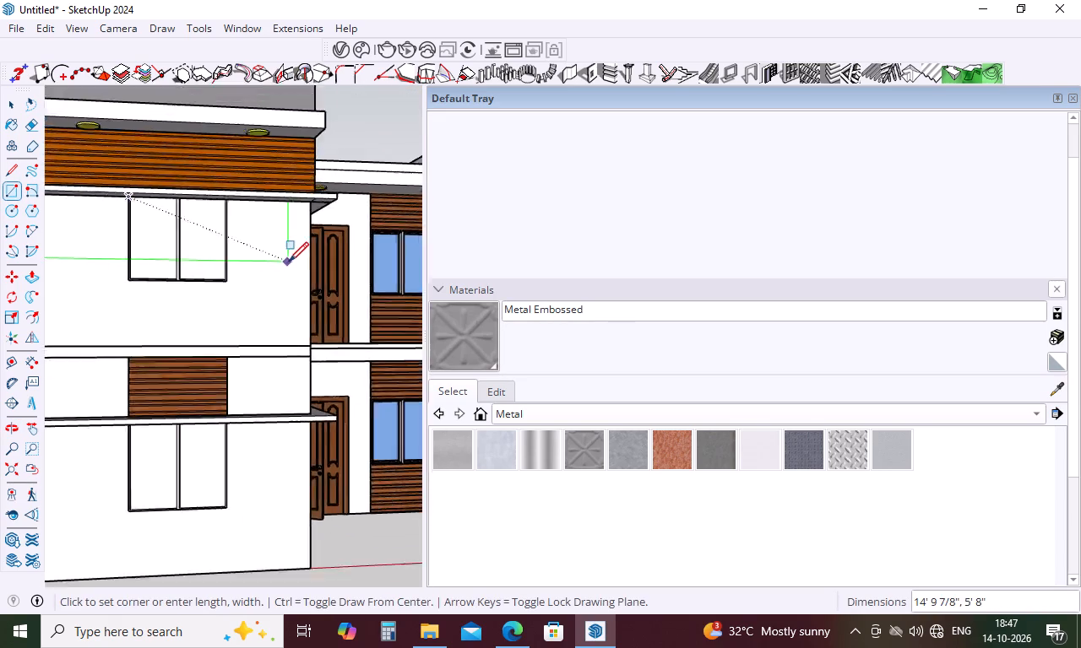
pyautogui.scroll(-1, 289, 262)
pyautogui.moveTo(294, 279); pyautogui.dragTo(129, 303, button='middle')
pyautogui.scroll(14, 161, 295)
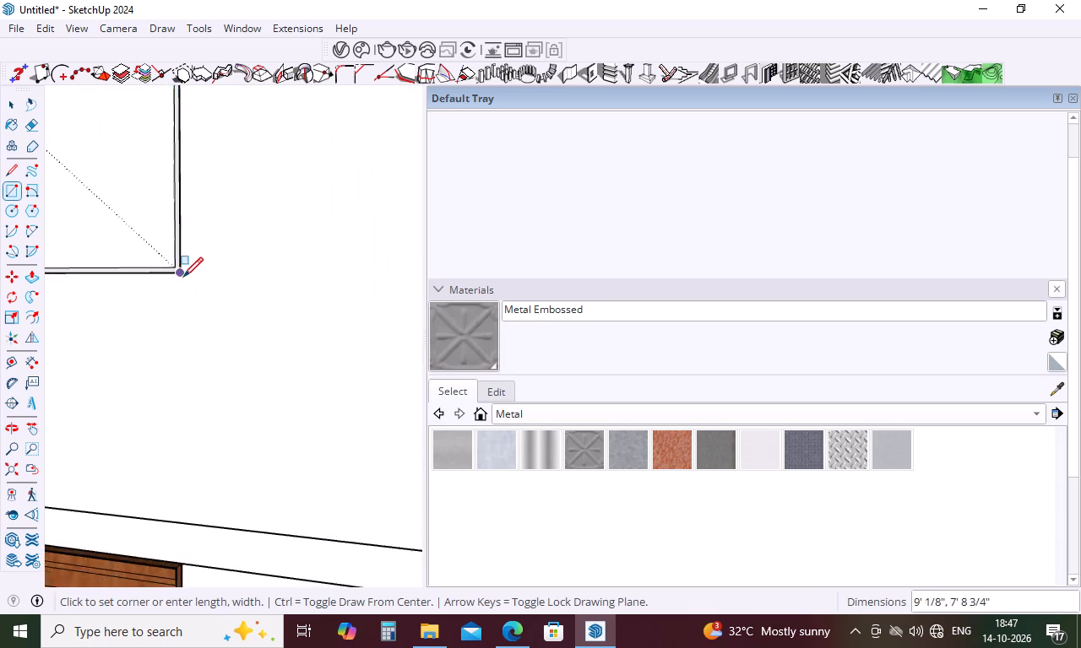
pyautogui.scroll(20, 183, 277)
pyautogui.scroll(8, 183, 277)
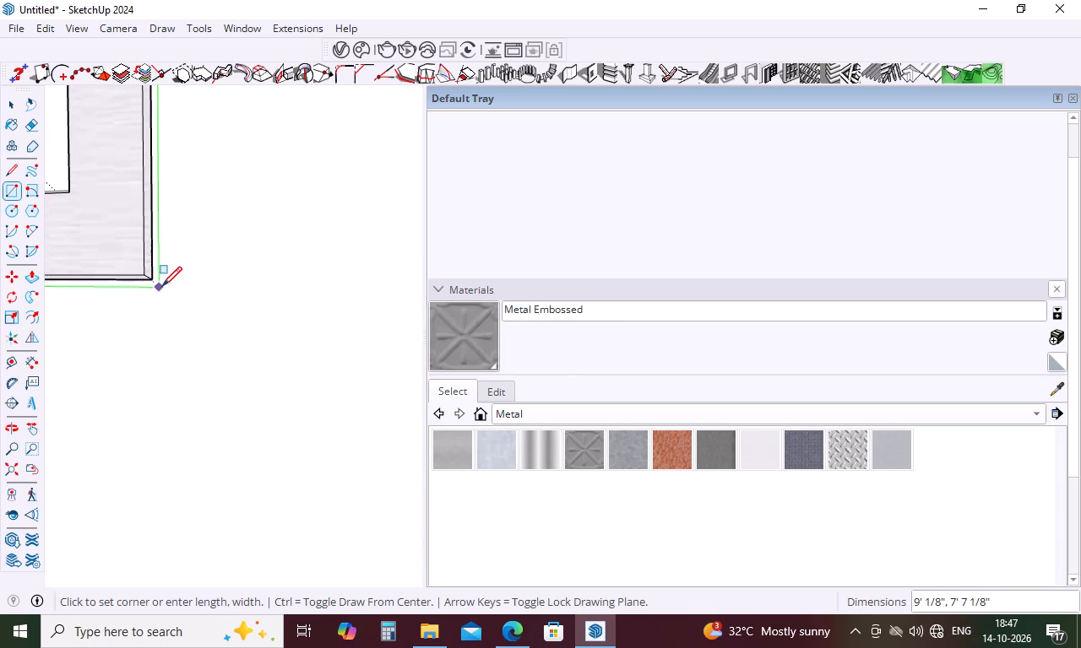
pyautogui.click(155, 283)
pyautogui.scroll(-16, 279, 230)
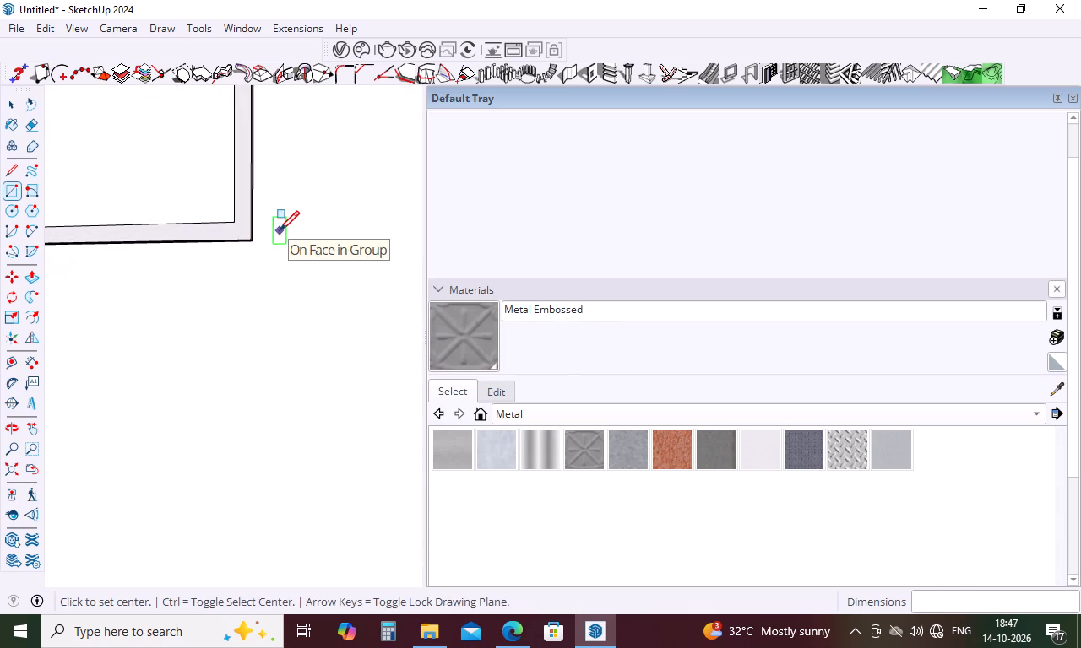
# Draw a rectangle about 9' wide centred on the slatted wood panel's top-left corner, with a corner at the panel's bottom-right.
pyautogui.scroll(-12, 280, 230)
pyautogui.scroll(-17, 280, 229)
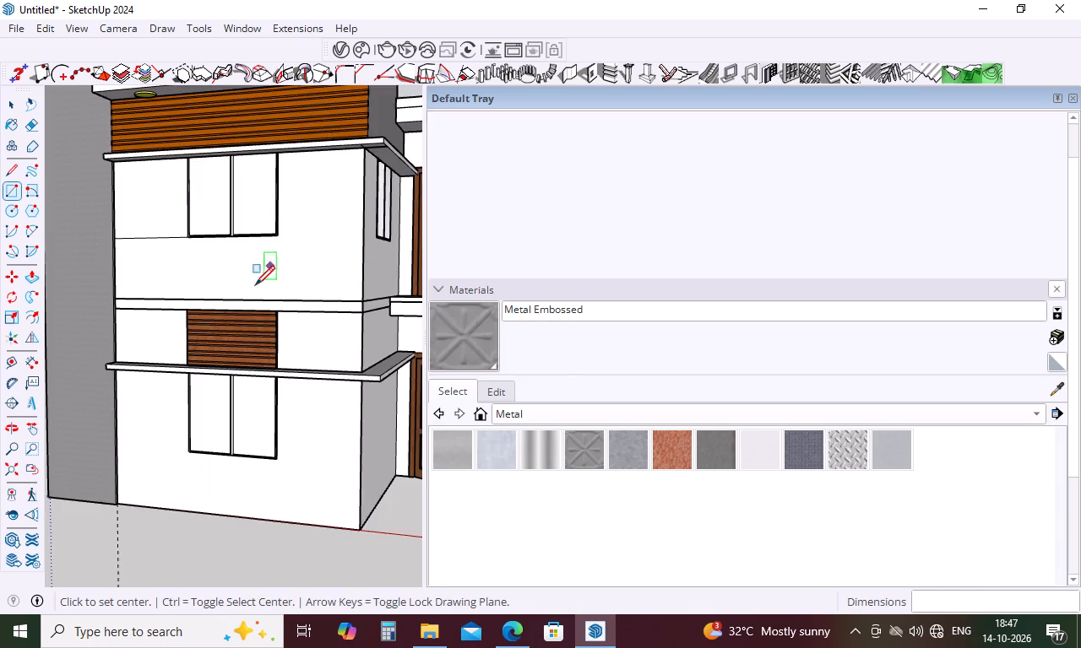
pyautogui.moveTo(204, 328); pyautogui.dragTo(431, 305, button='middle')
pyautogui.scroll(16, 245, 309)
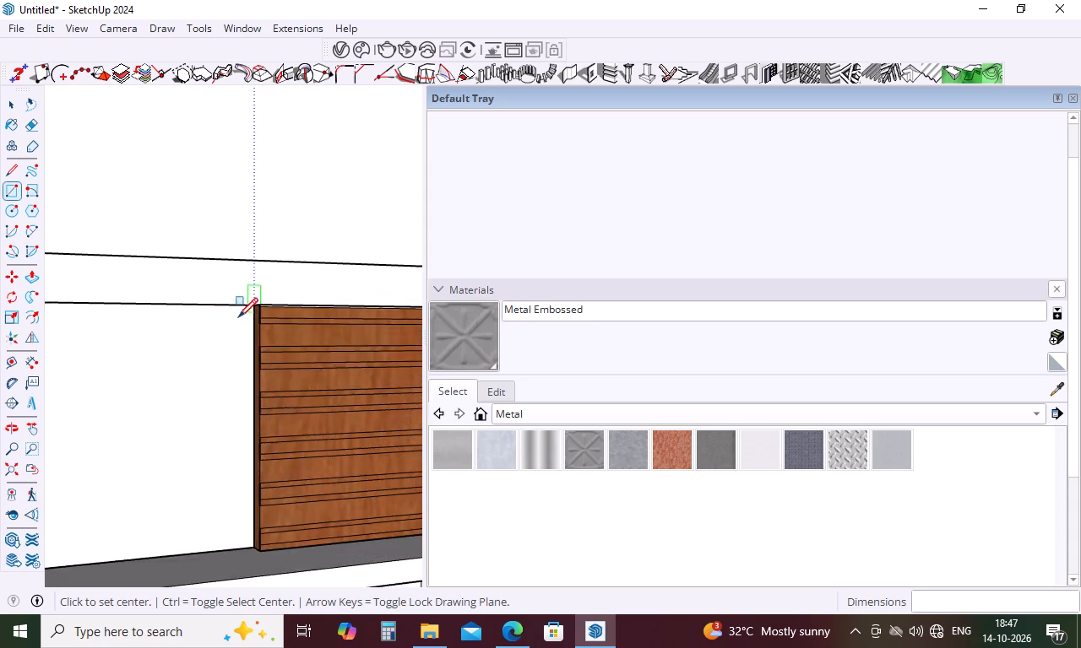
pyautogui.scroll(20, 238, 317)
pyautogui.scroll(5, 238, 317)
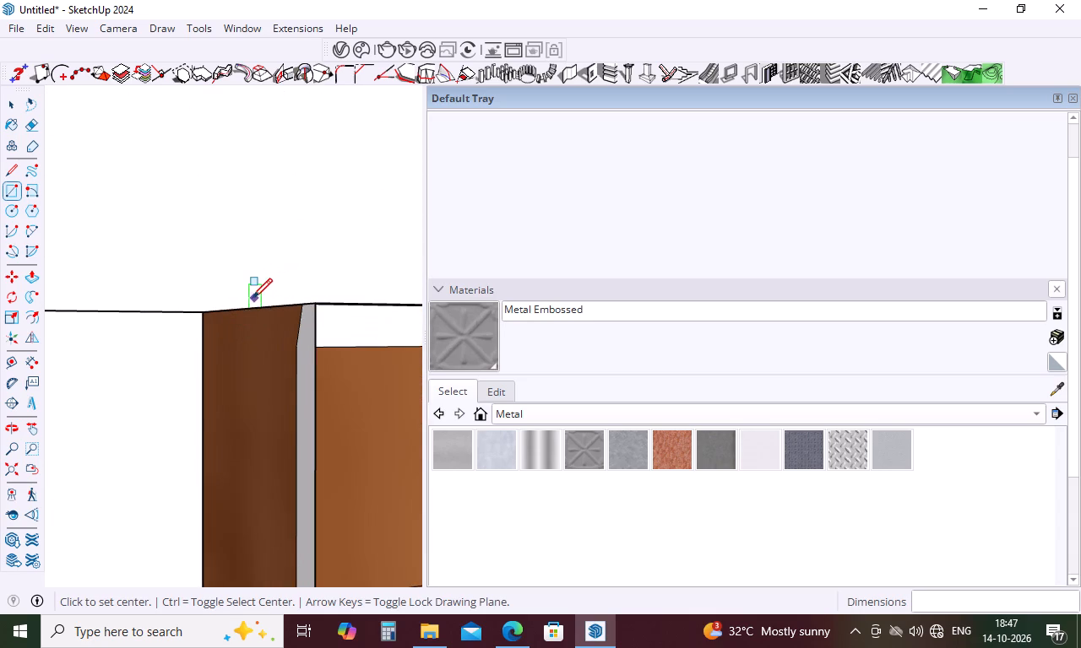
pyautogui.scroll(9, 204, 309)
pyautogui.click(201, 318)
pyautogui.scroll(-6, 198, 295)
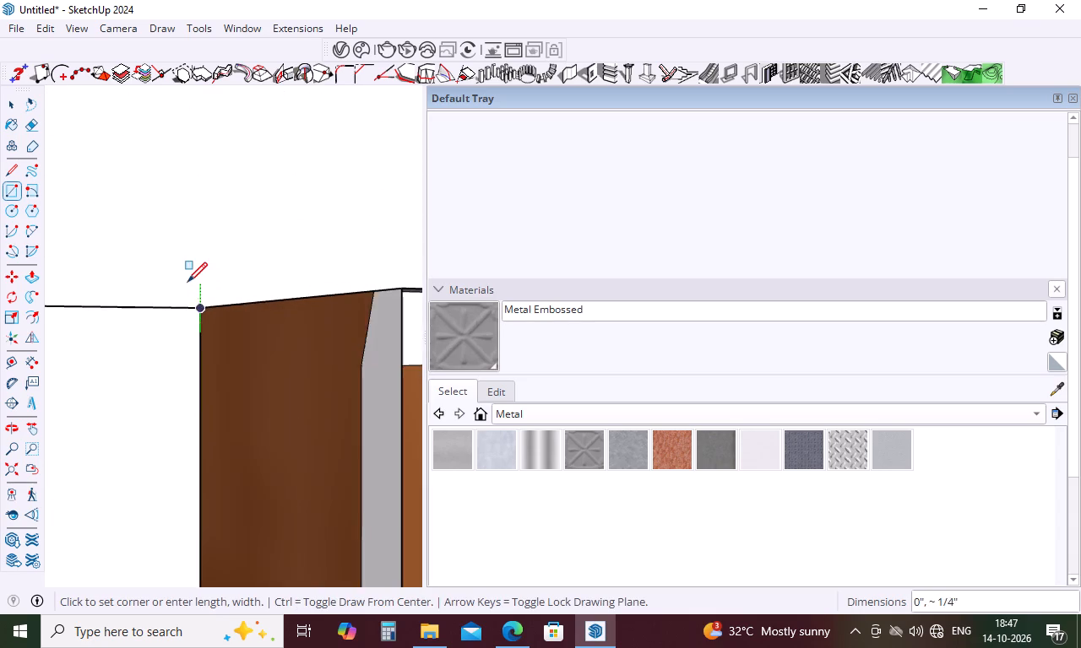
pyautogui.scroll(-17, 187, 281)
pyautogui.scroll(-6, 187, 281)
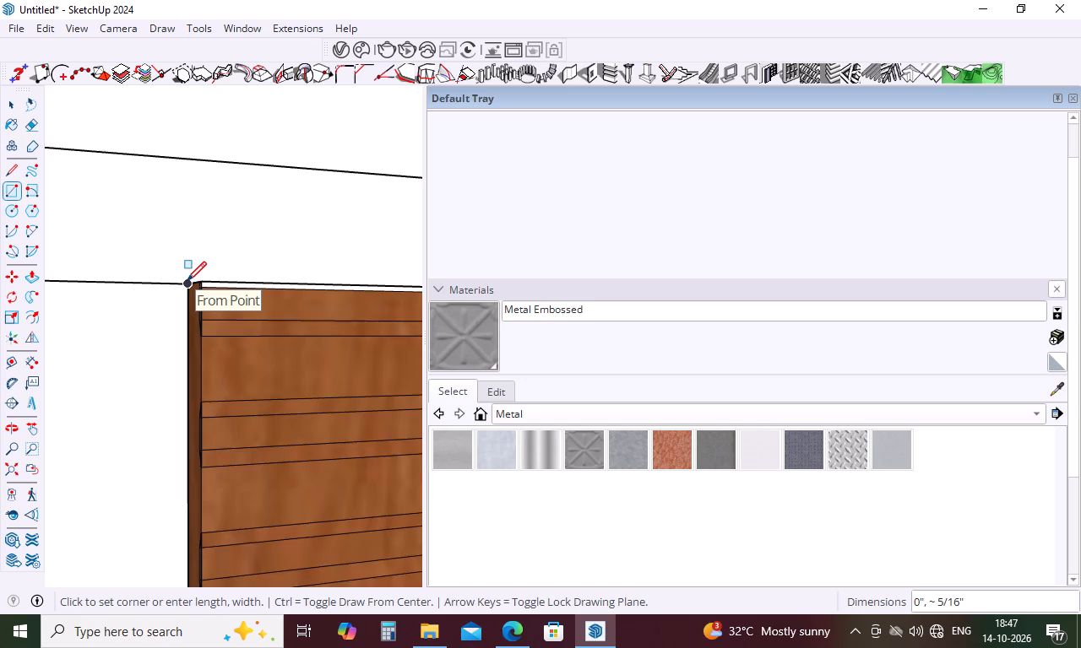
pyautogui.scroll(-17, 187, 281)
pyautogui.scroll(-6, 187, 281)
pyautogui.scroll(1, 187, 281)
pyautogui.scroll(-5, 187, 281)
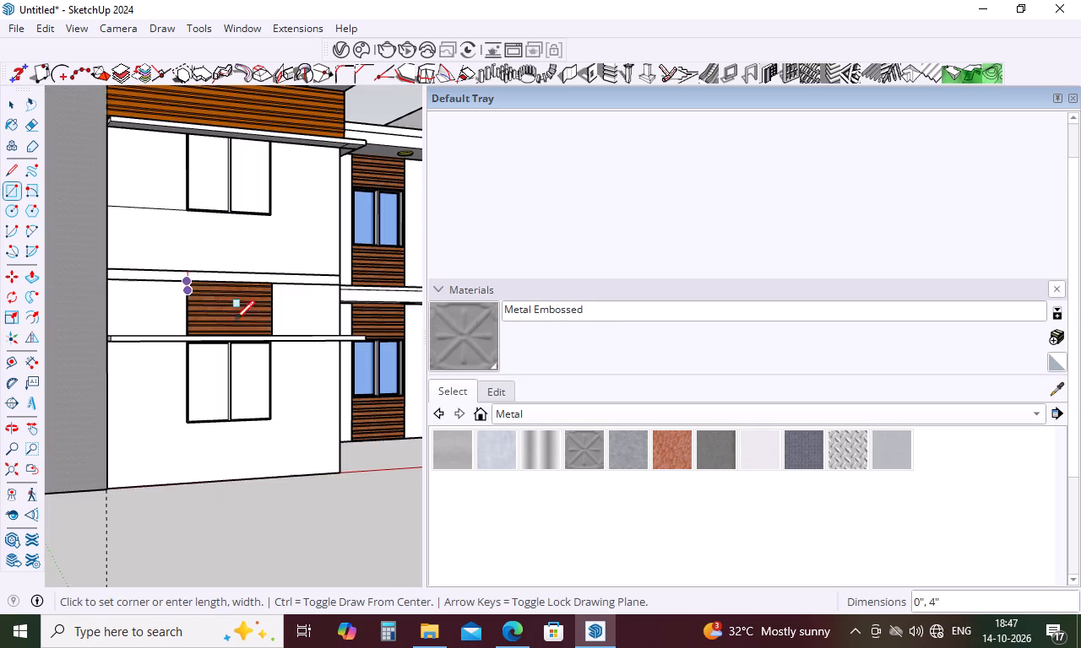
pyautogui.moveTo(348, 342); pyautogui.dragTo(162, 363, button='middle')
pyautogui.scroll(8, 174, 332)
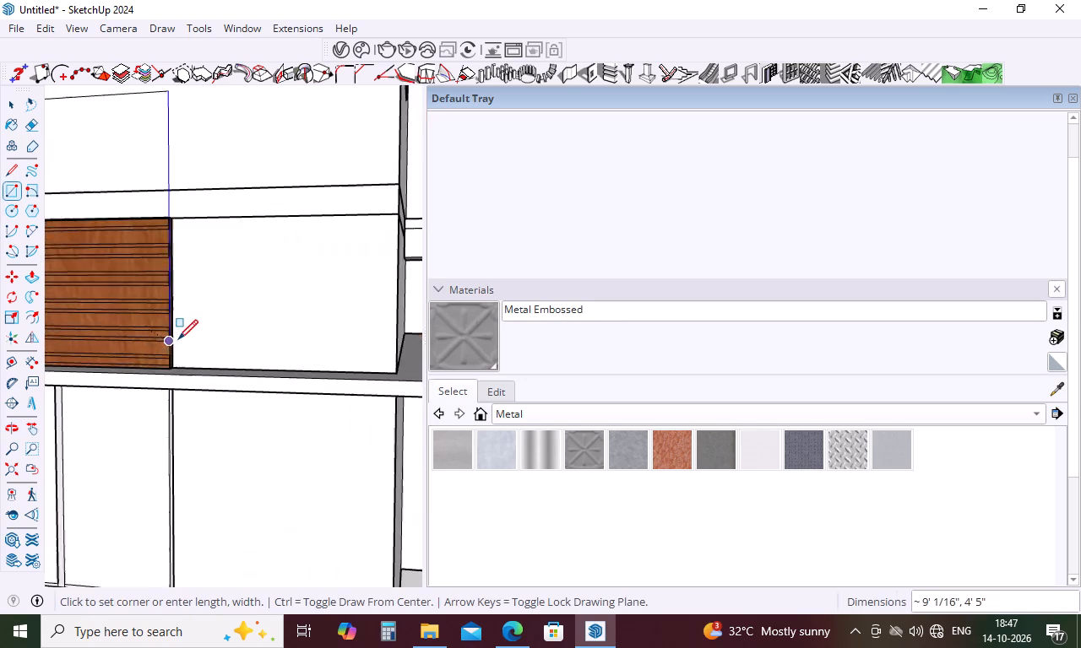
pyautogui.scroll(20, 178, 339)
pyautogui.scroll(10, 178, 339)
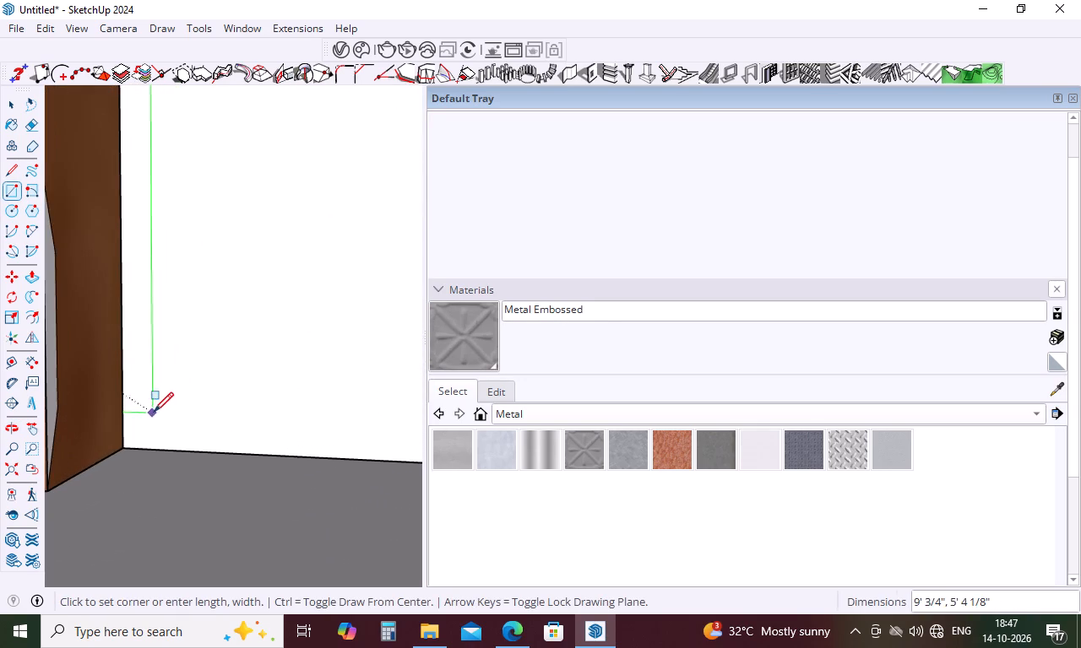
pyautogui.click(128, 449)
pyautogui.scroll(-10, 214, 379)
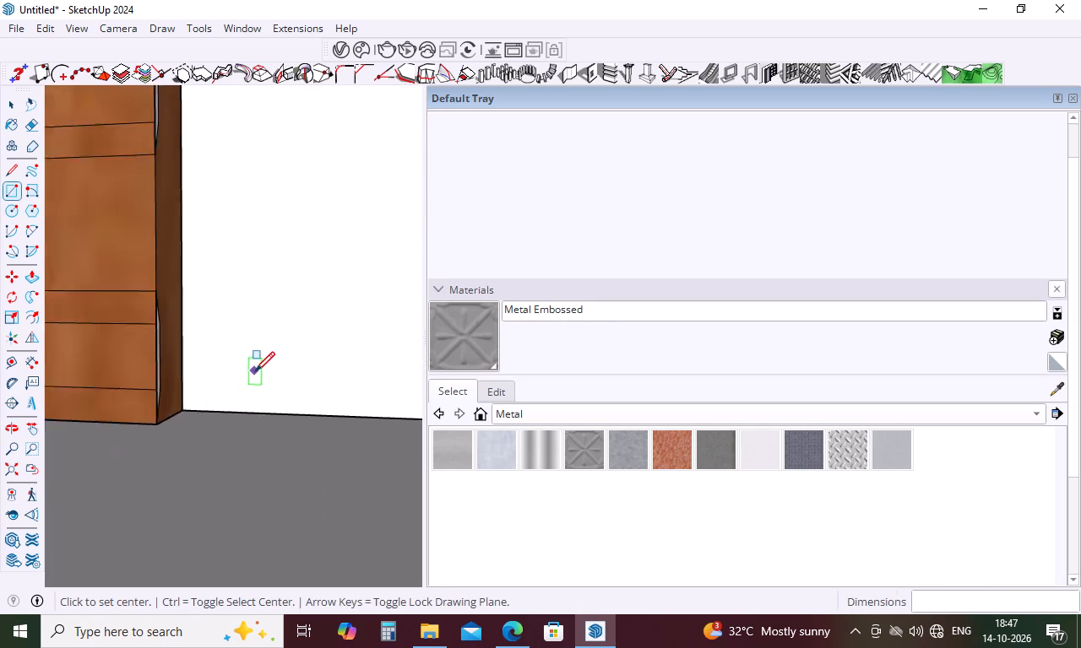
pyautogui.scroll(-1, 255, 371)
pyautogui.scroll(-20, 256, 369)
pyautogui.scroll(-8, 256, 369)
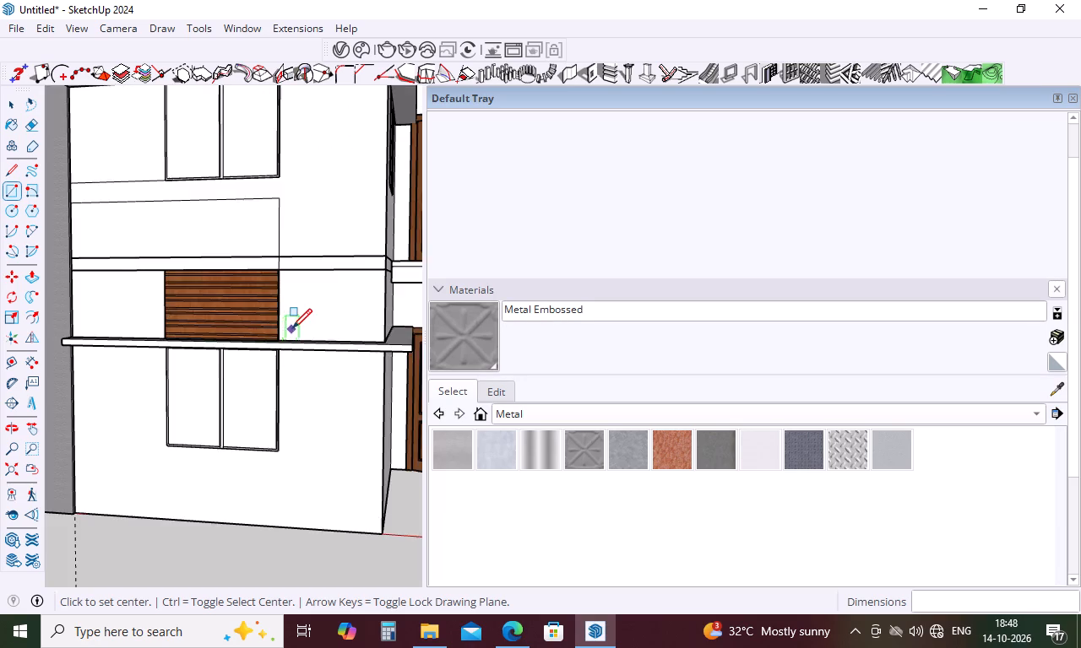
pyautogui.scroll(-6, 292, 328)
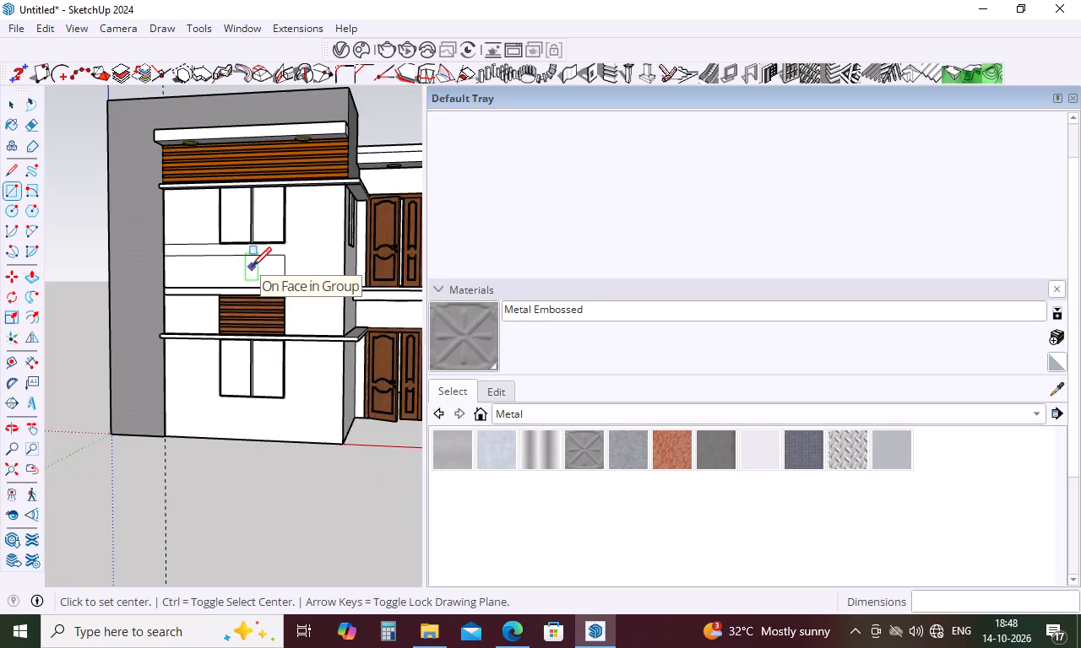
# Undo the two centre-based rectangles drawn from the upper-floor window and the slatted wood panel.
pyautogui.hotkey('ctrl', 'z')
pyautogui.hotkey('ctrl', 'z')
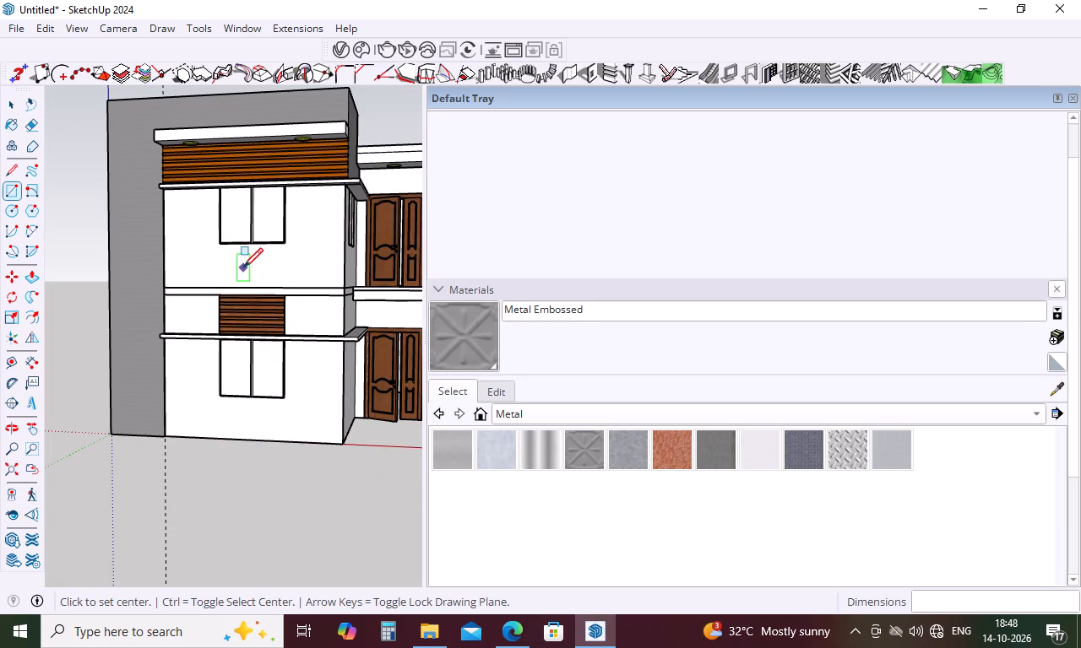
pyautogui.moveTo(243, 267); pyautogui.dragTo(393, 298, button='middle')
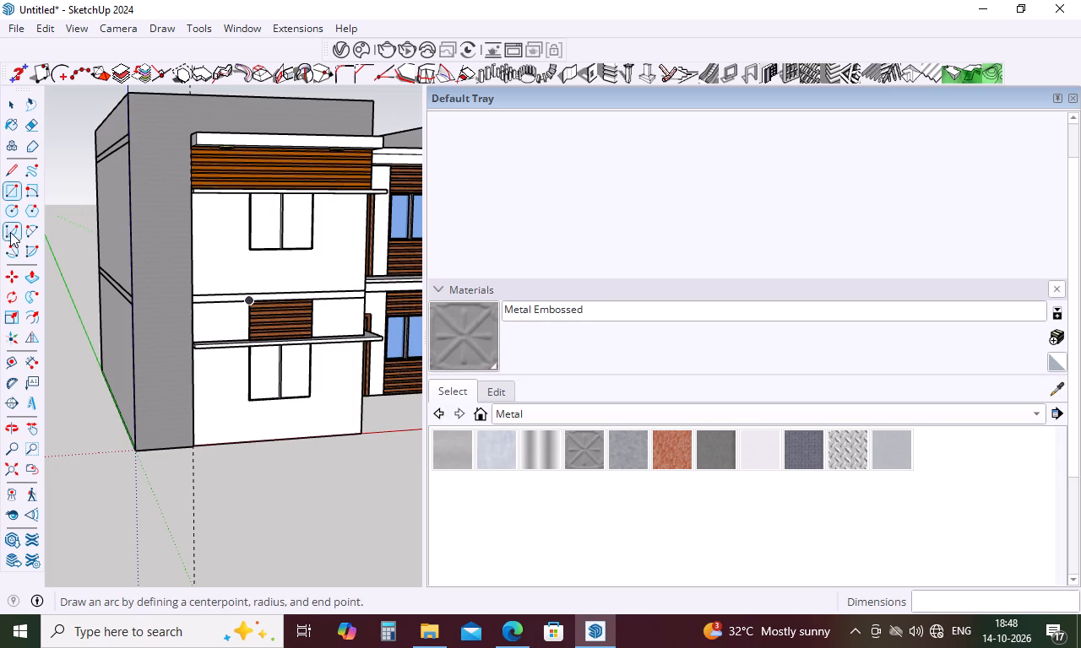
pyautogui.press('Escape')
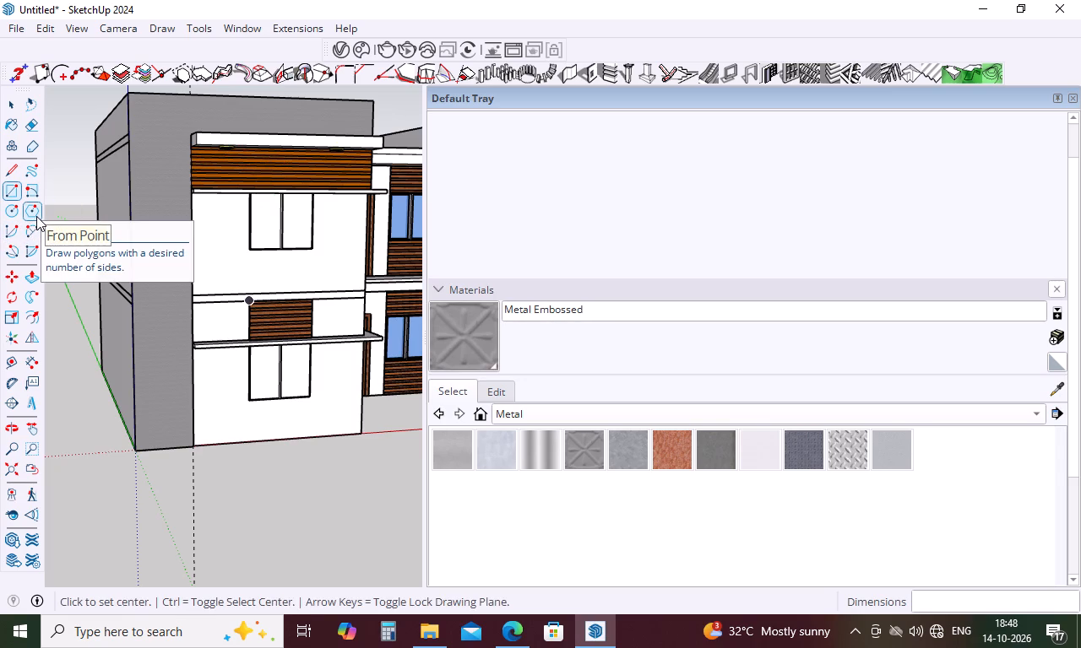
# Draw a corner-to-corner rectangle about 4' 6" by 3' 9 1/2" over the upper-floor window, from its top-left to its bottom-right corner.
pyautogui.press('r')
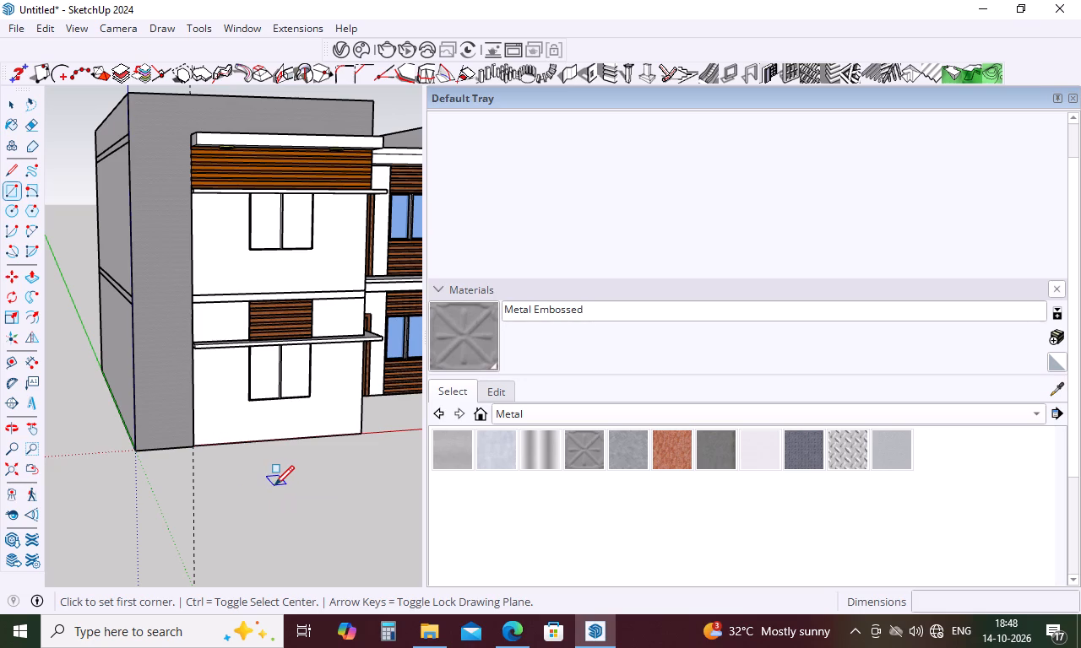
pyautogui.scroll(-4, 274, 485)
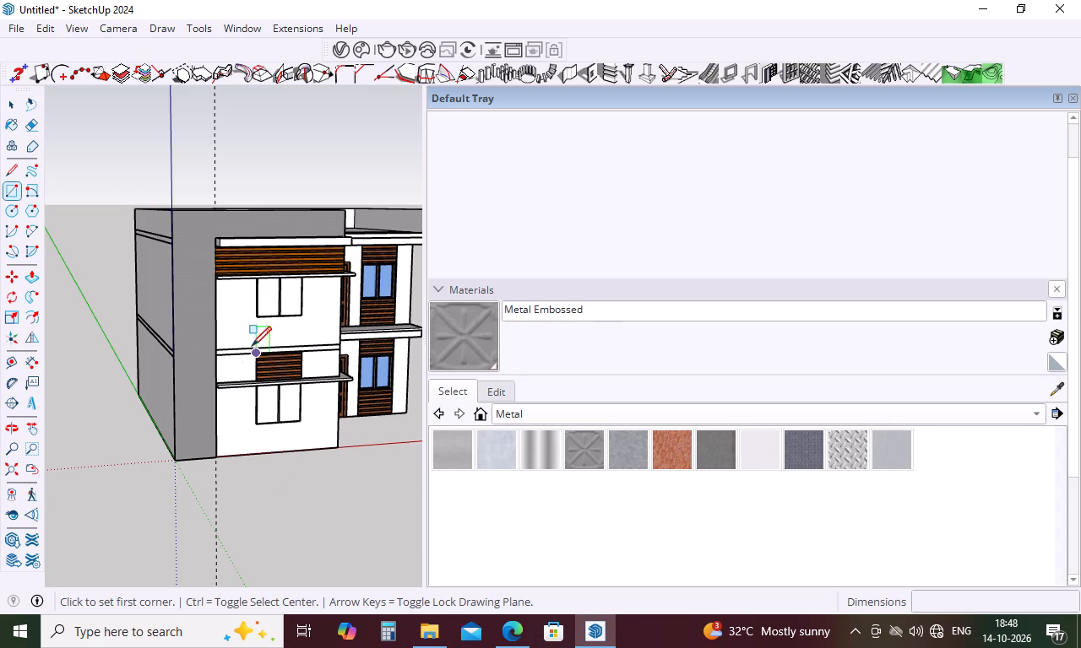
pyautogui.scroll(5, 250, 315)
pyautogui.scroll(18, 257, 285)
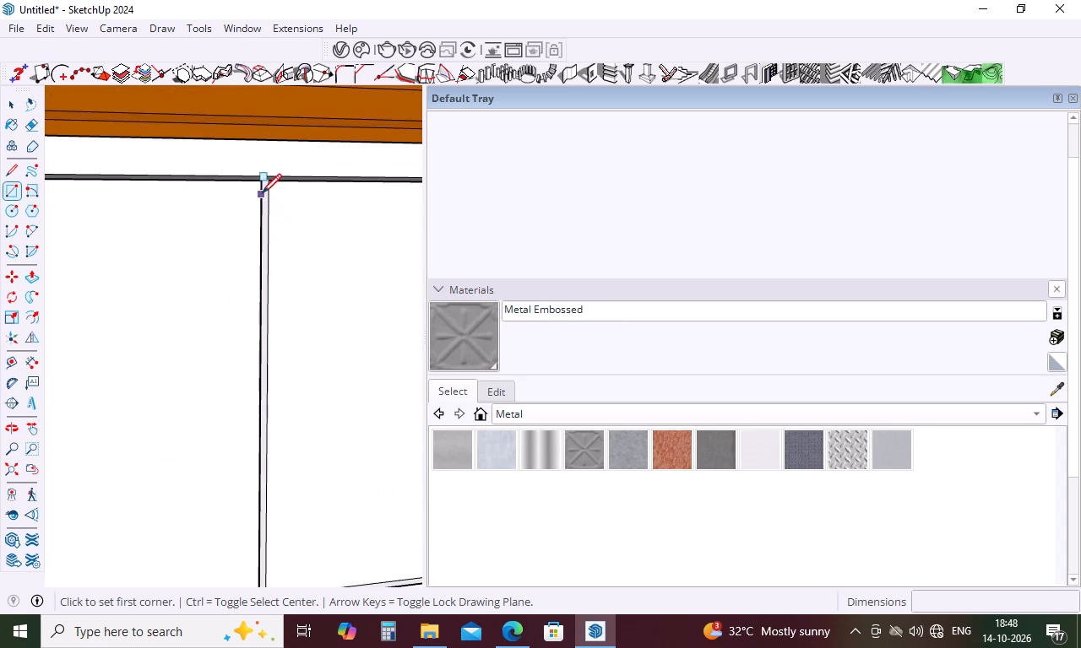
pyautogui.moveTo(263, 192); pyautogui.dragTo(305, 197, button='middle')
pyautogui.scroll(13, 278, 195)
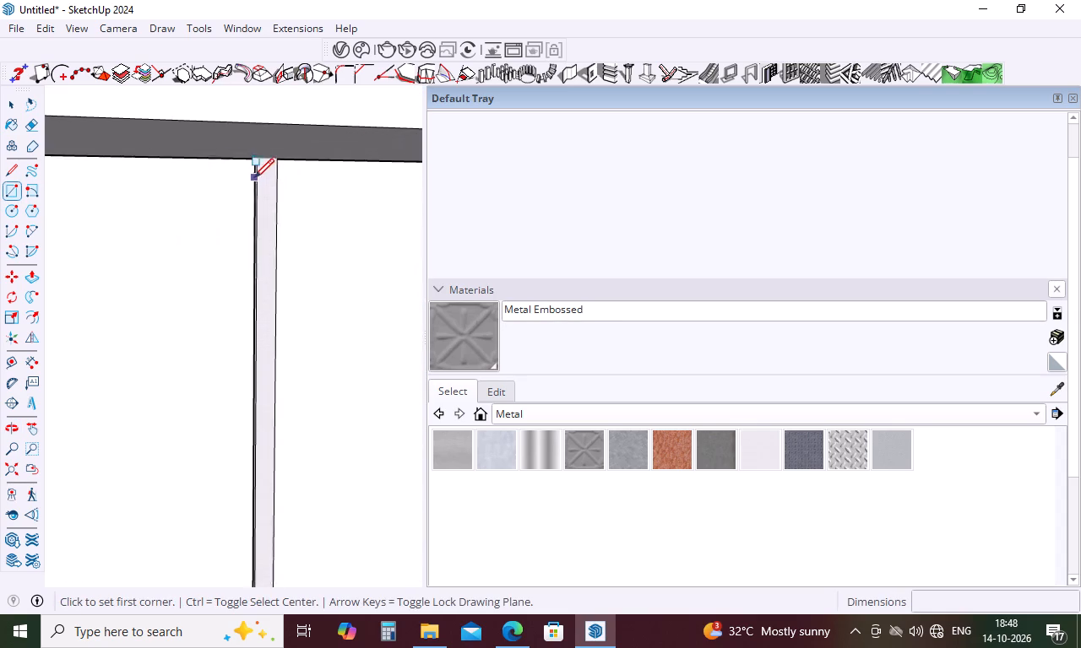
pyautogui.scroll(15, 254, 178)
pyautogui.scroll(-6, 242, 173)
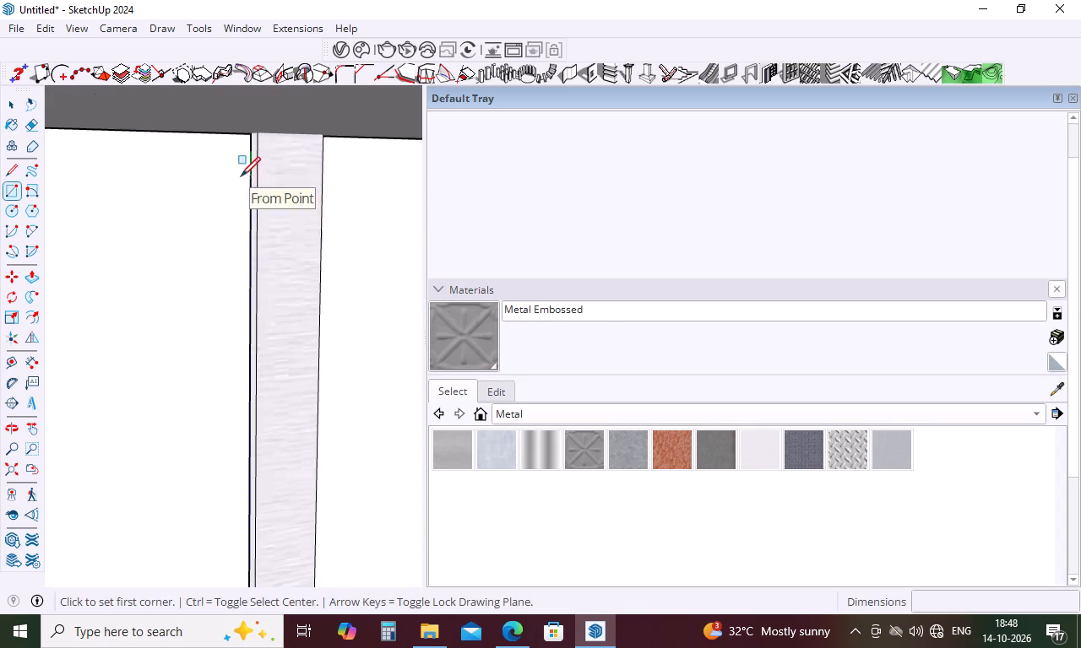
pyautogui.scroll(17, 242, 124)
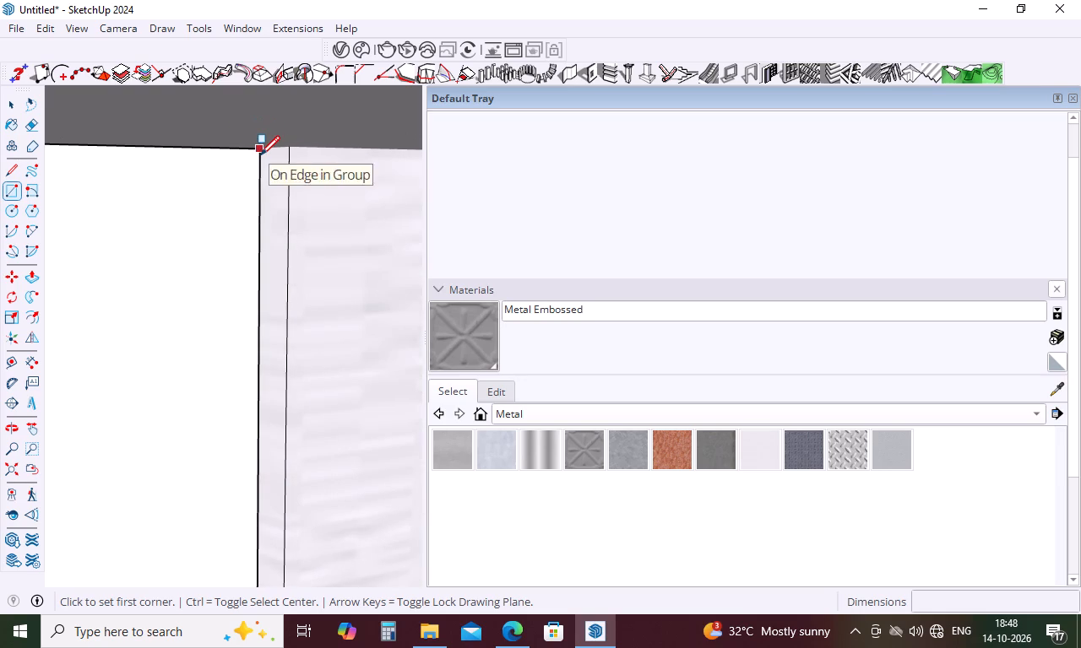
pyautogui.click(260, 153)
pyautogui.scroll(-20, 260, 152)
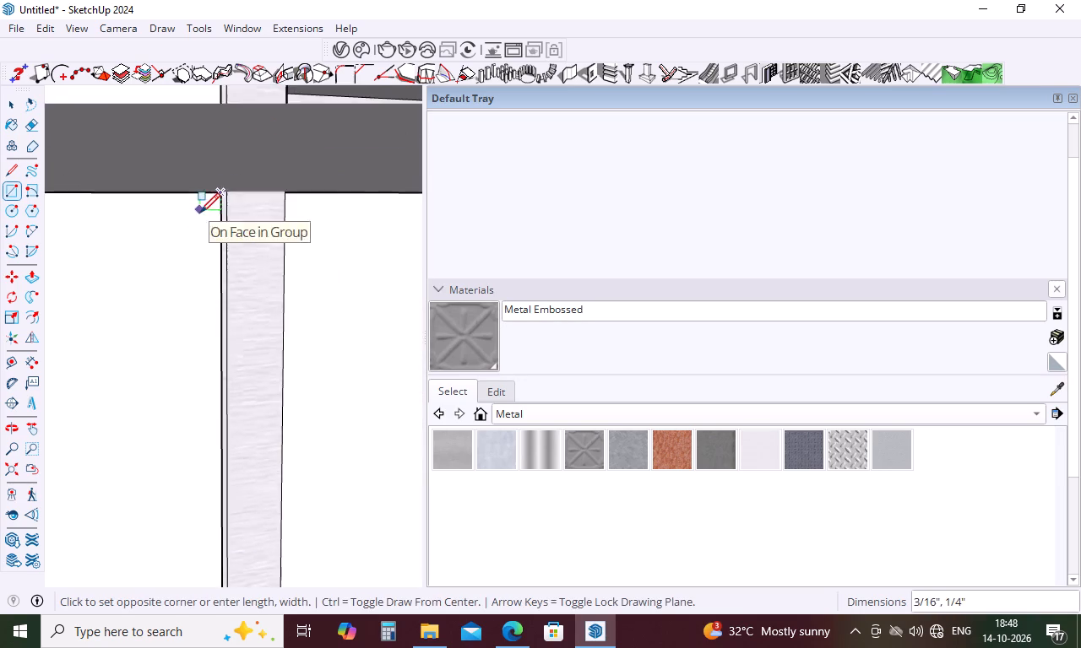
pyautogui.scroll(-15, 200, 213)
pyautogui.scroll(-15, 203, 209)
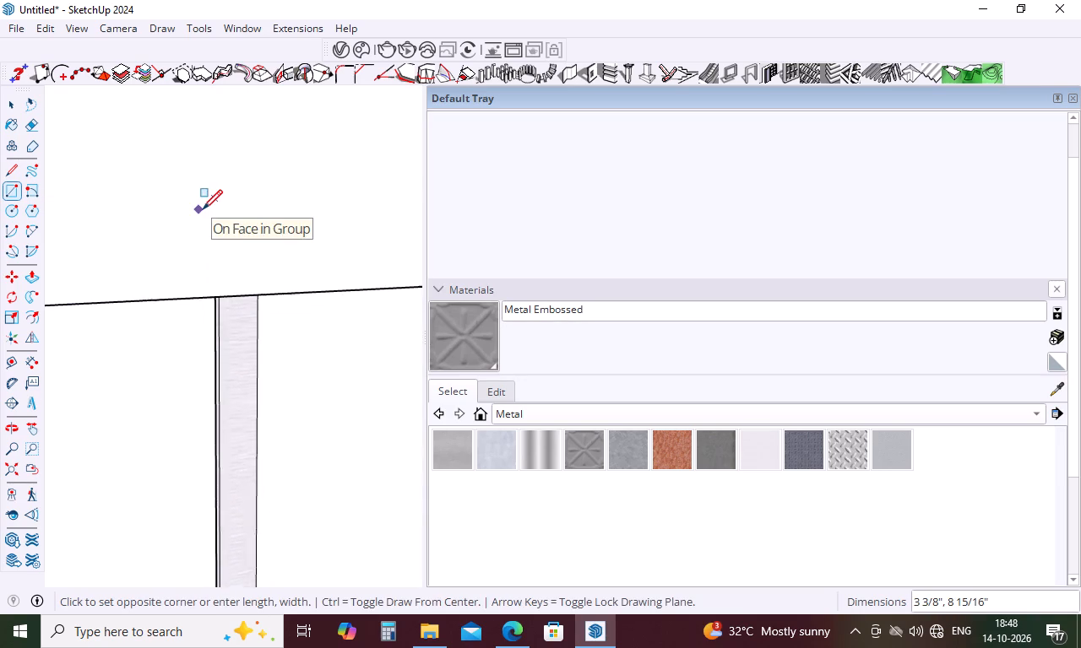
pyautogui.scroll(-4, 203, 209)
pyautogui.scroll(-18, 204, 293)
pyautogui.scroll(-11, 224, 295)
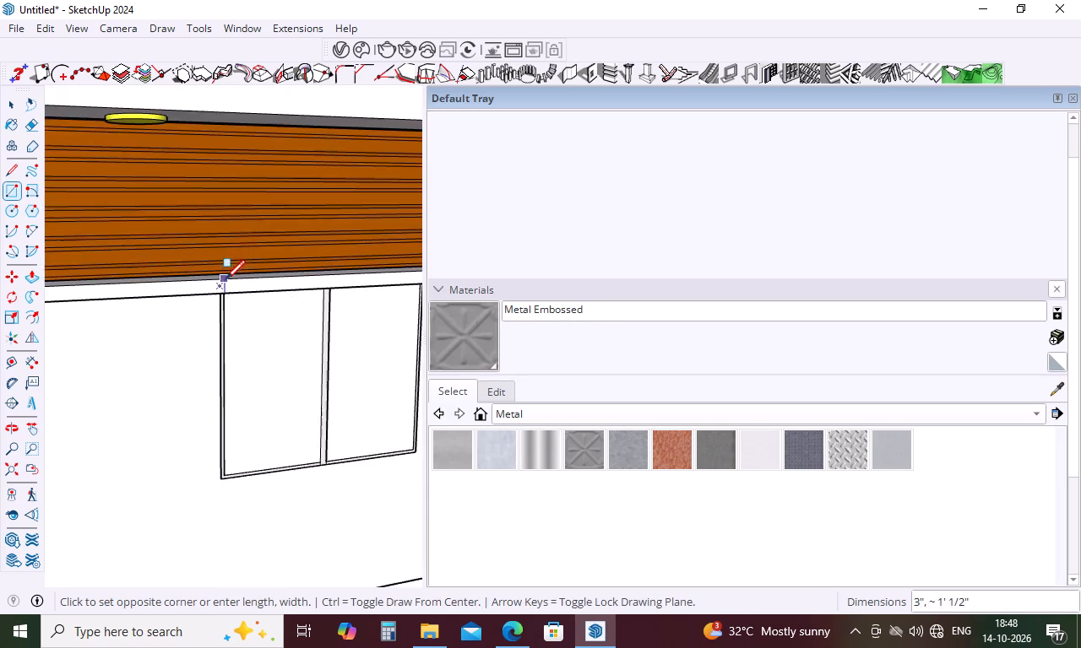
pyautogui.scroll(-7, 225, 279)
pyautogui.scroll(5, 350, 398)
pyautogui.moveTo(360, 393); pyautogui.dragTo(314, 386, button='middle')
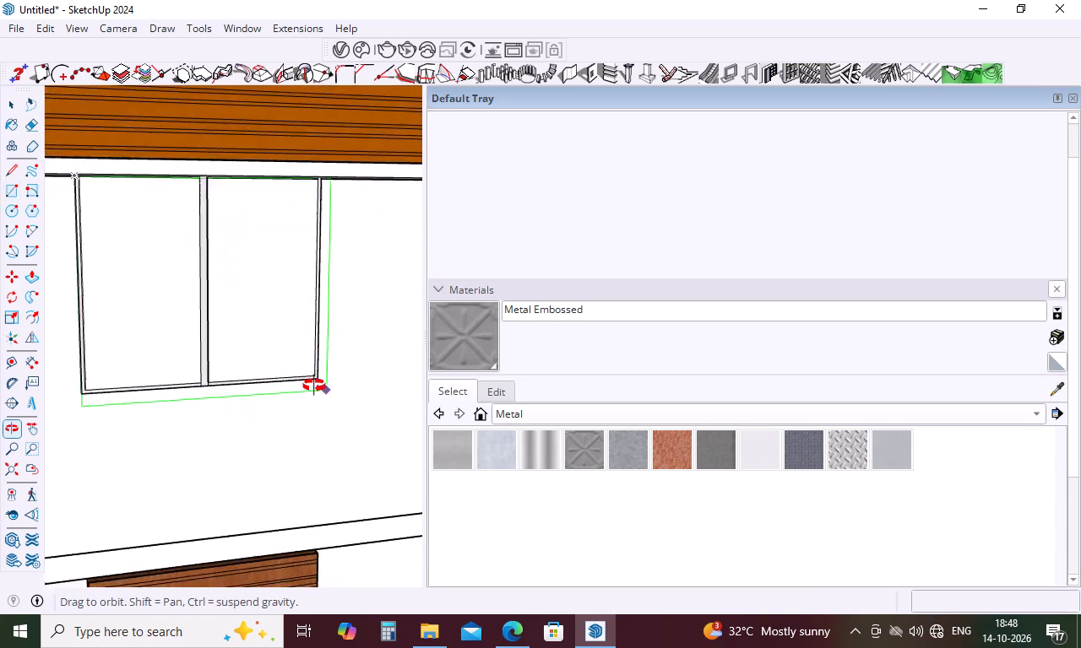
pyautogui.moveTo(314, 386); pyautogui.dragTo(240, 369, button='middle')
pyautogui.scroll(20, 219, 348)
pyautogui.scroll(3, 219, 348)
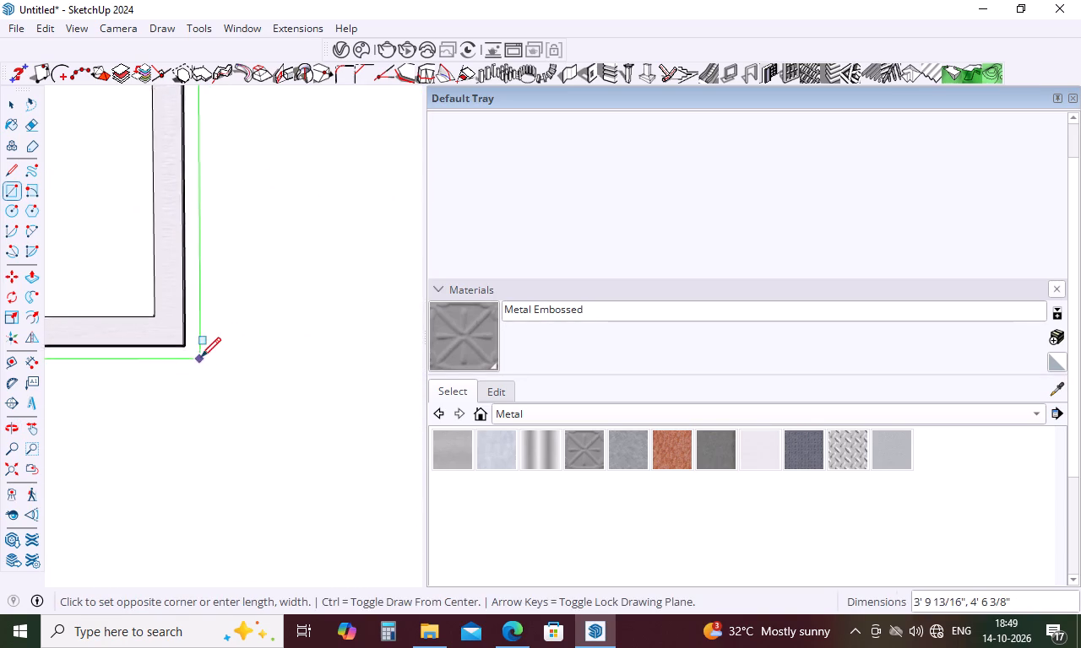
pyautogui.scroll(20, 201, 357)
pyautogui.scroll(5, 201, 357)
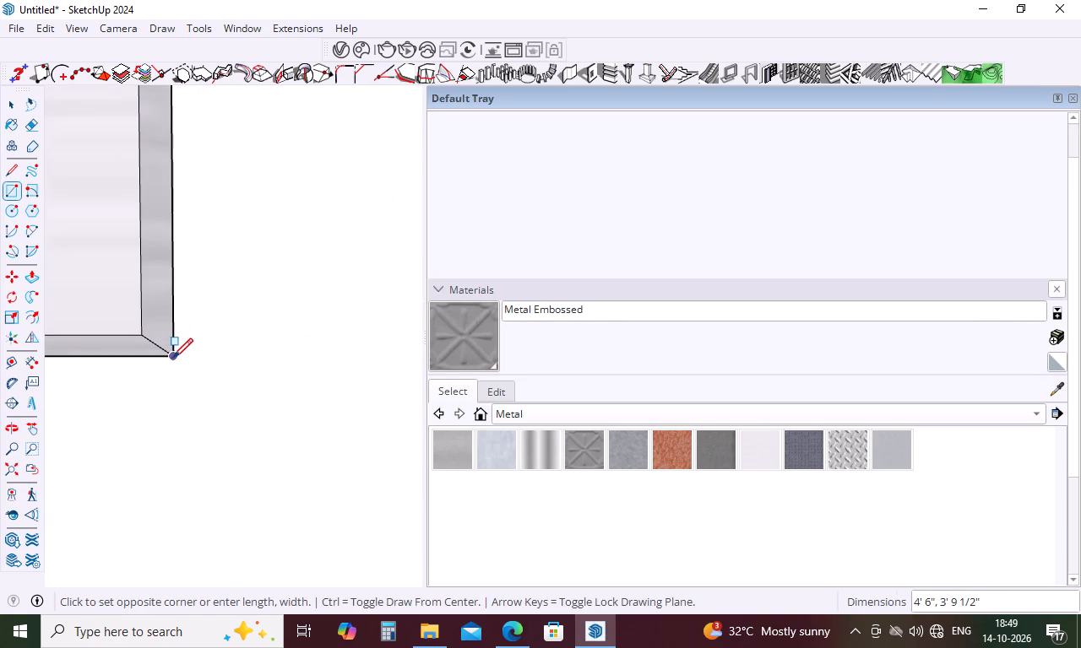
pyautogui.click(173, 358)
# Delete the white wall face covering the upper-floor window.
pyautogui.scroll(-20, 293, 354)
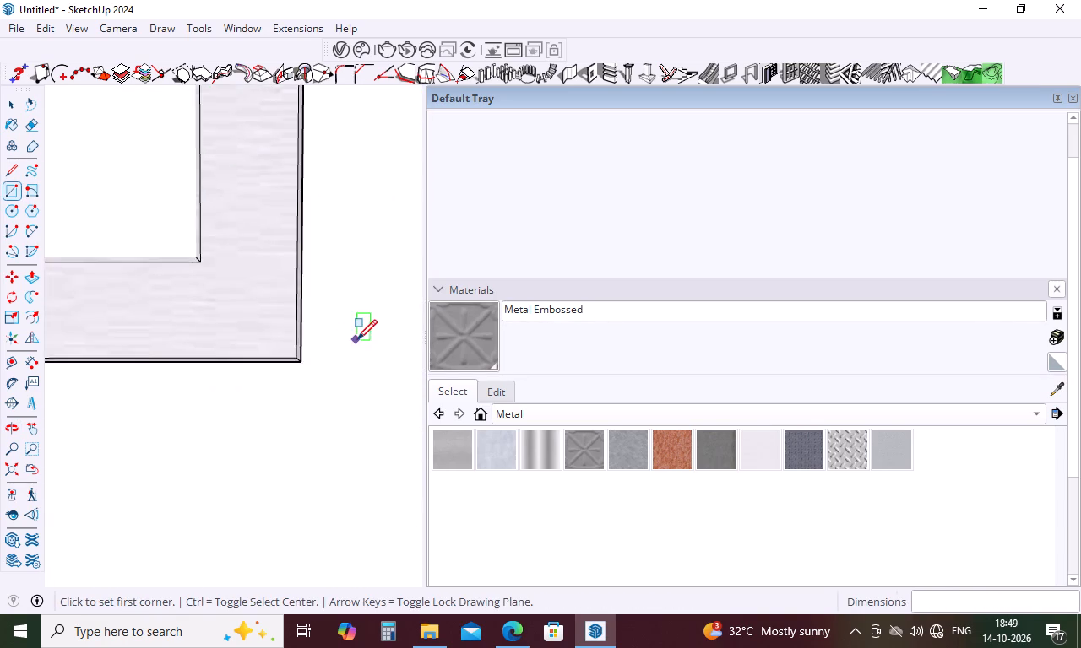
pyautogui.scroll(-14, 357, 339)
pyautogui.scroll(-18, 385, 334)
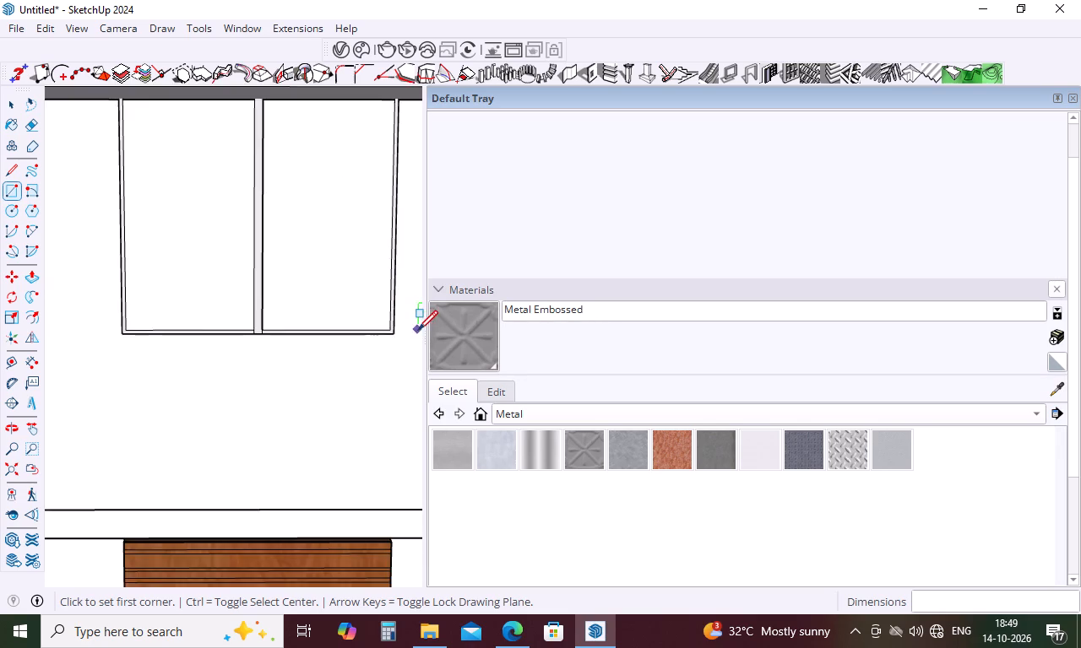
pyautogui.scroll(-5, 418, 330)
pyautogui.press('space')
pyautogui.click(277, 287)
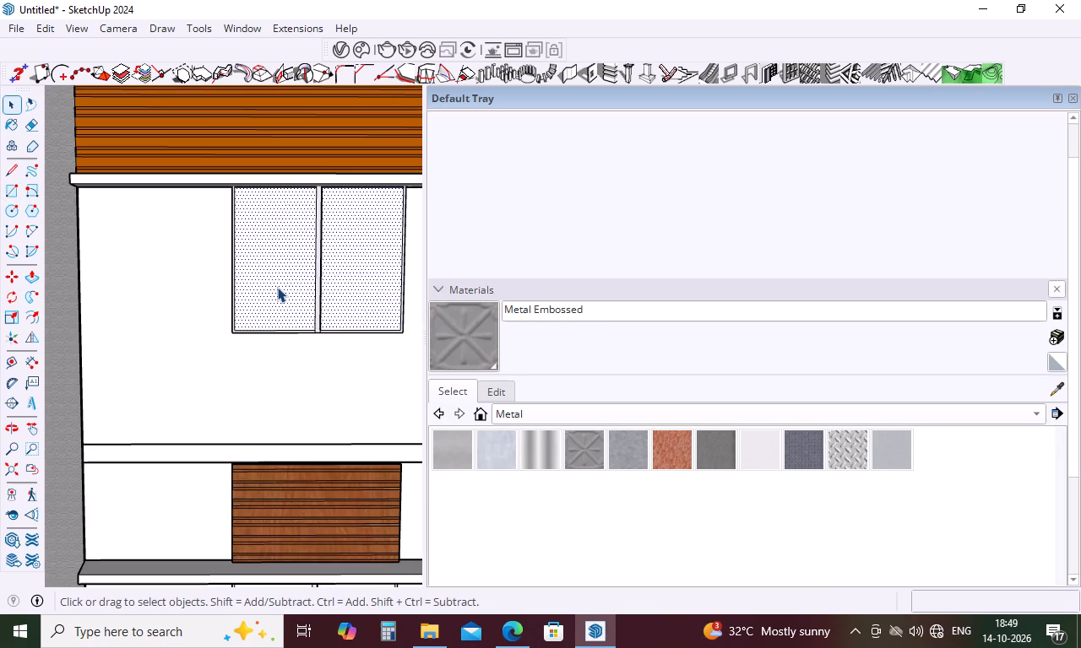
pyautogui.press('Delete')
# Draw a corner-to-corner rectangle about 4' 6" by 4' over the ground-floor window below the slatted wood panel, from top-left to bottom-right corner.
pyautogui.scroll(-6, 275, 280)
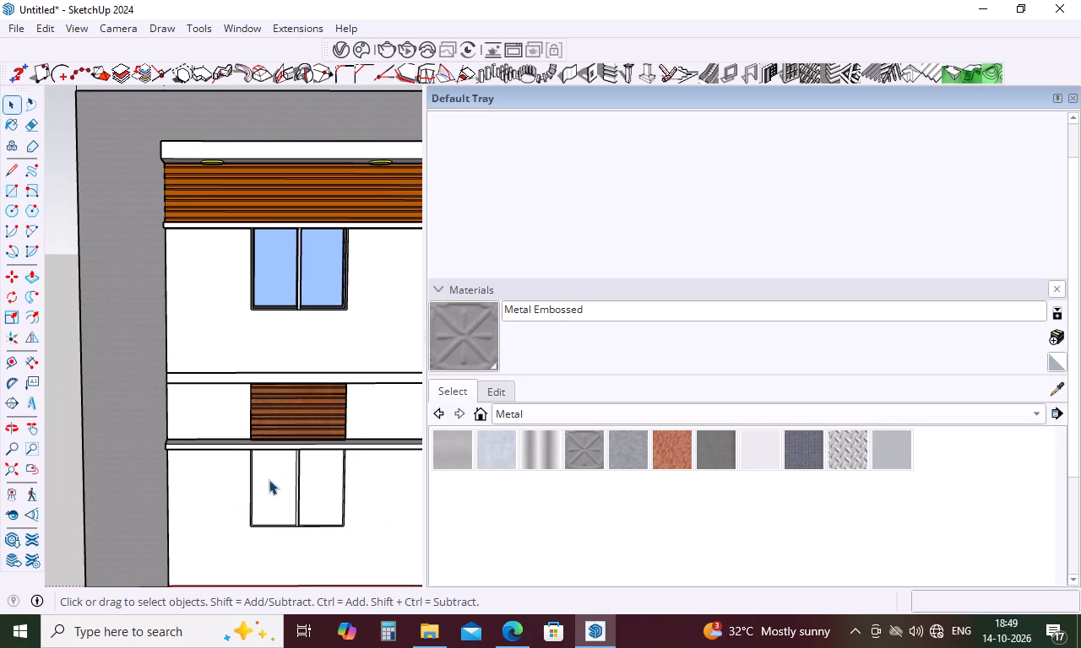
pyautogui.scroll(10, 249, 520)
pyautogui.moveTo(274, 411); pyautogui.dragTo(384, 410, button='middle')
pyautogui.scroll(7, 323, 328)
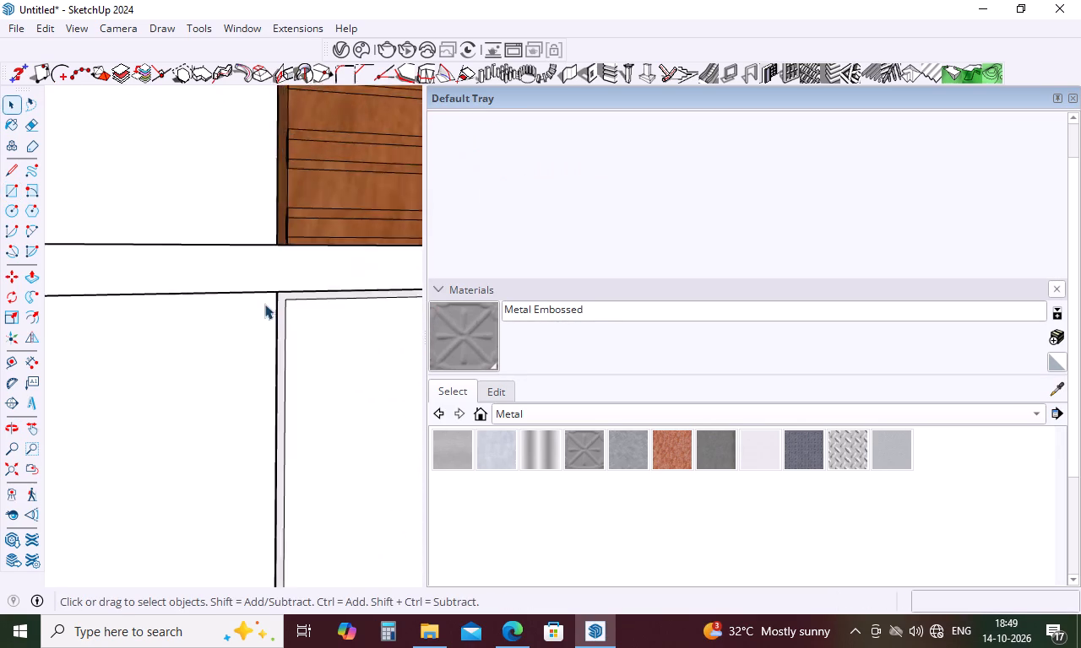
pyautogui.scroll(20, 264, 304)
pyautogui.scroll(4, 264, 304)
pyautogui.press('Escape')
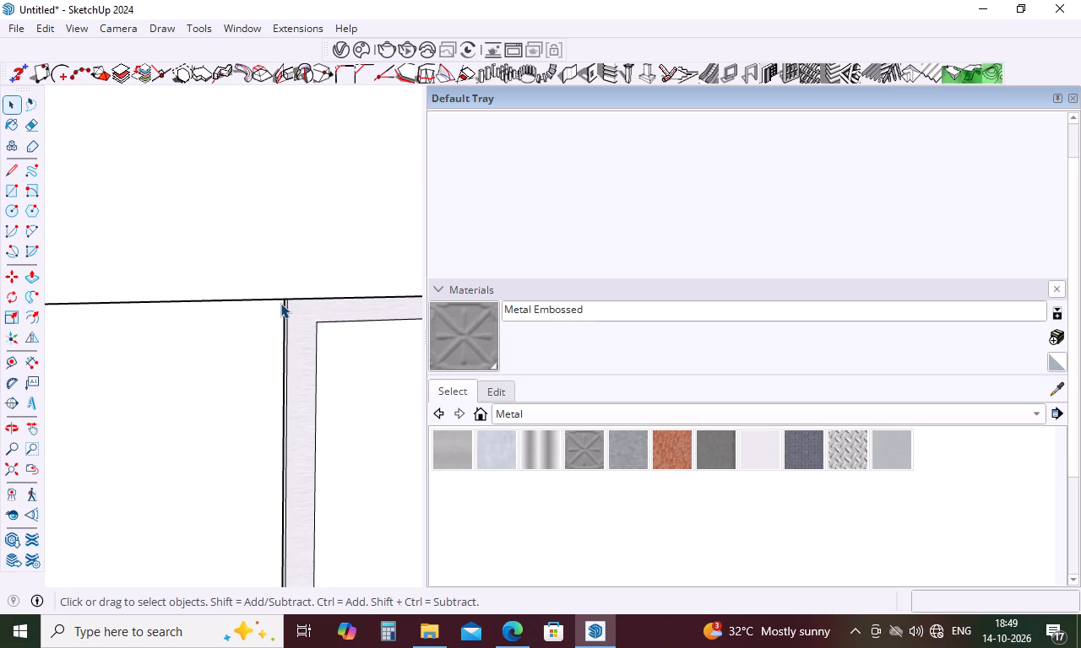
pyautogui.press('r')
pyautogui.scroll(10, 288, 303)
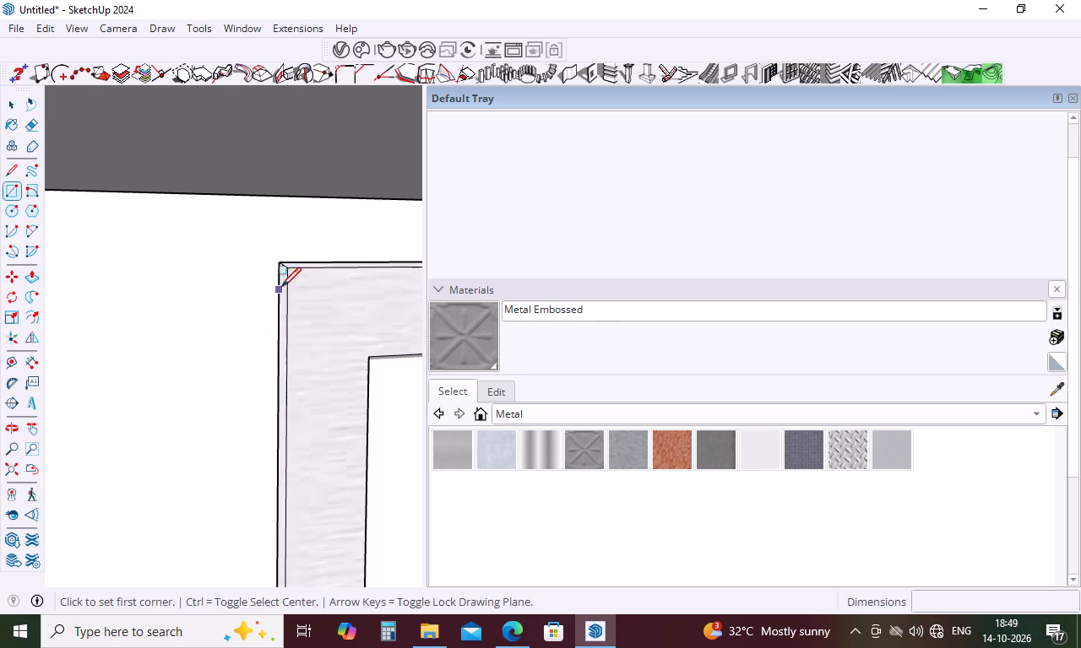
pyautogui.scroll(1, 282, 260)
pyautogui.click(282, 261)
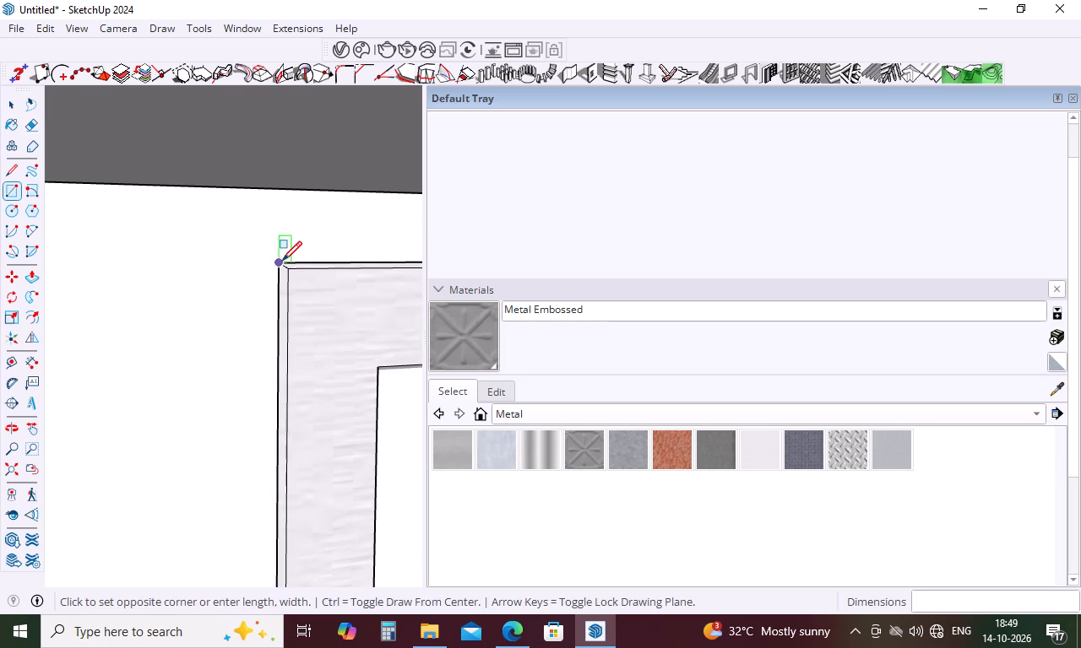
pyautogui.scroll(-20, 224, 268)
pyautogui.scroll(-11, 224, 268)
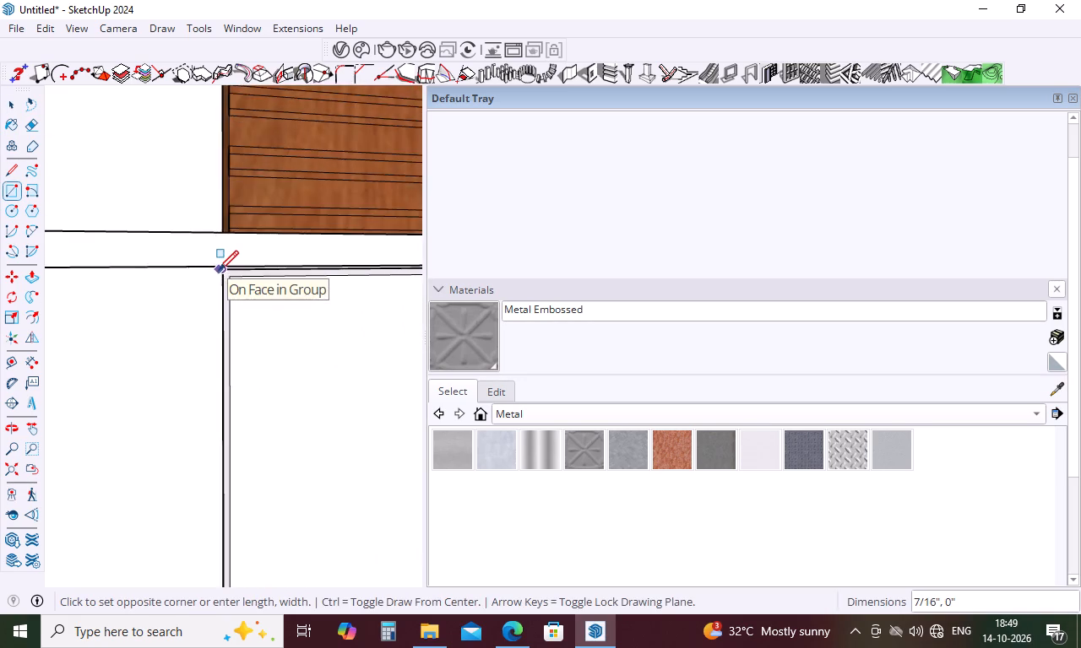
pyautogui.scroll(-16, 219, 270)
pyautogui.scroll(3, 338, 376)
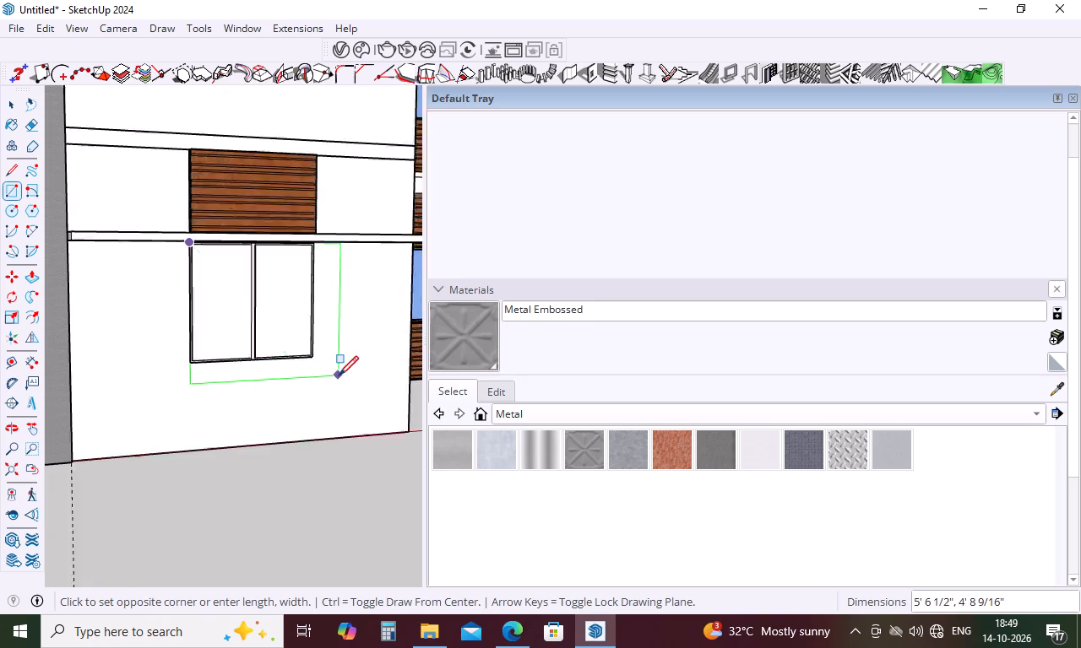
pyautogui.scroll(8, 339, 375)
pyautogui.moveTo(348, 316); pyautogui.dragTo(255, 339, button='middle')
pyautogui.scroll(-4, 268, 329)
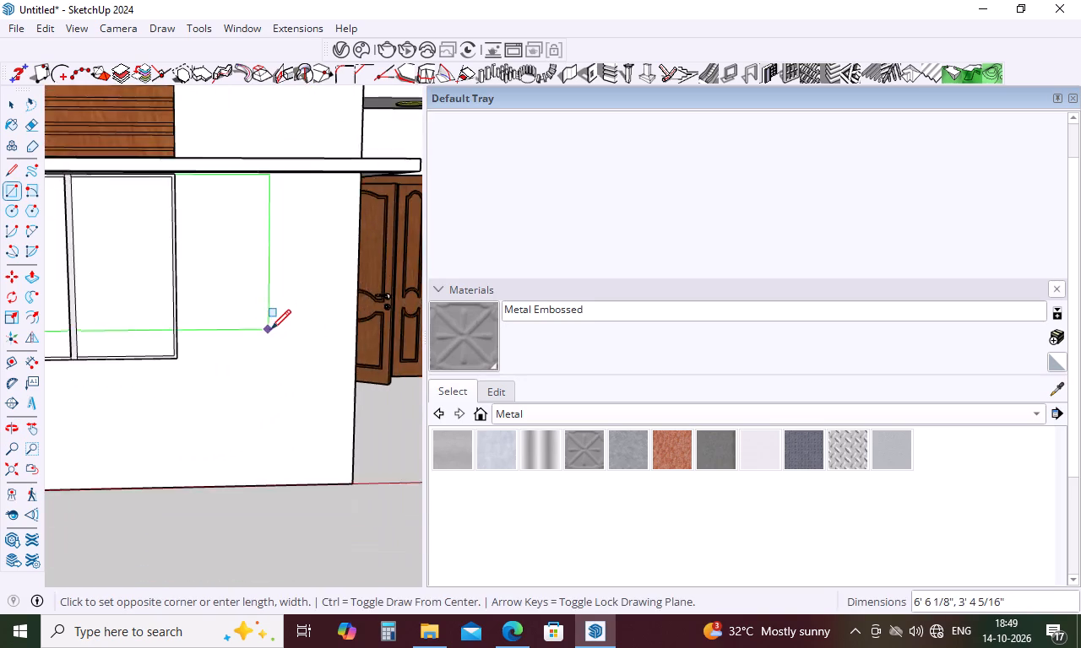
pyautogui.scroll(-19, 271, 329)
pyautogui.moveTo(297, 334); pyautogui.dragTo(106, 350, button='middle')
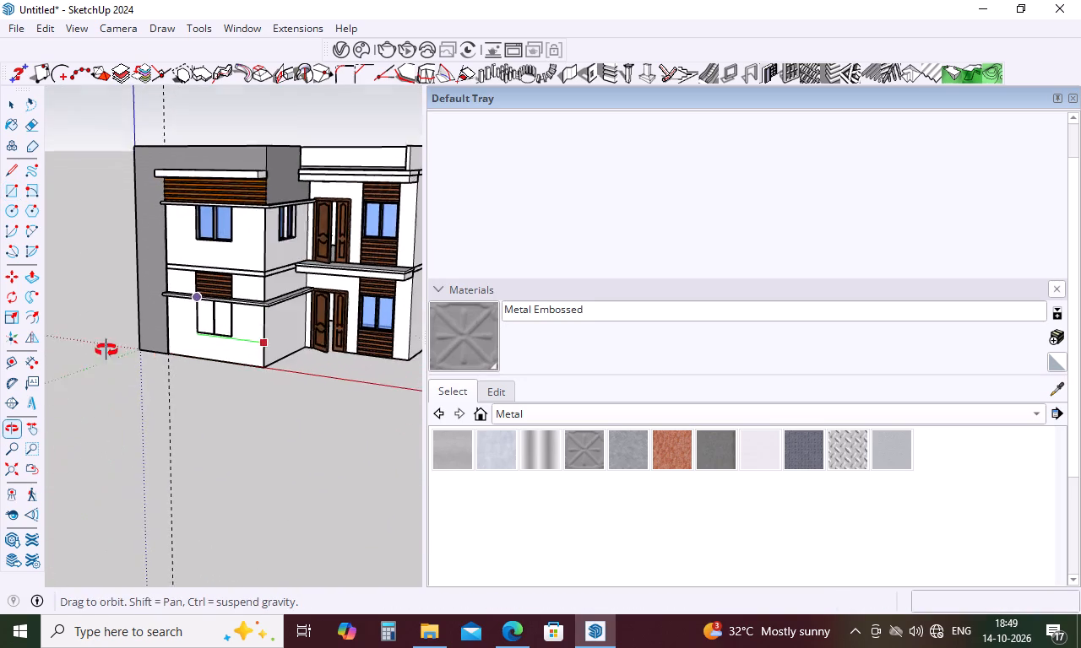
pyautogui.moveTo(106, 350); pyautogui.dragTo(85, 346, button='middle')
pyautogui.scroll(20, 205, 349)
pyautogui.scroll(3, 205, 349)
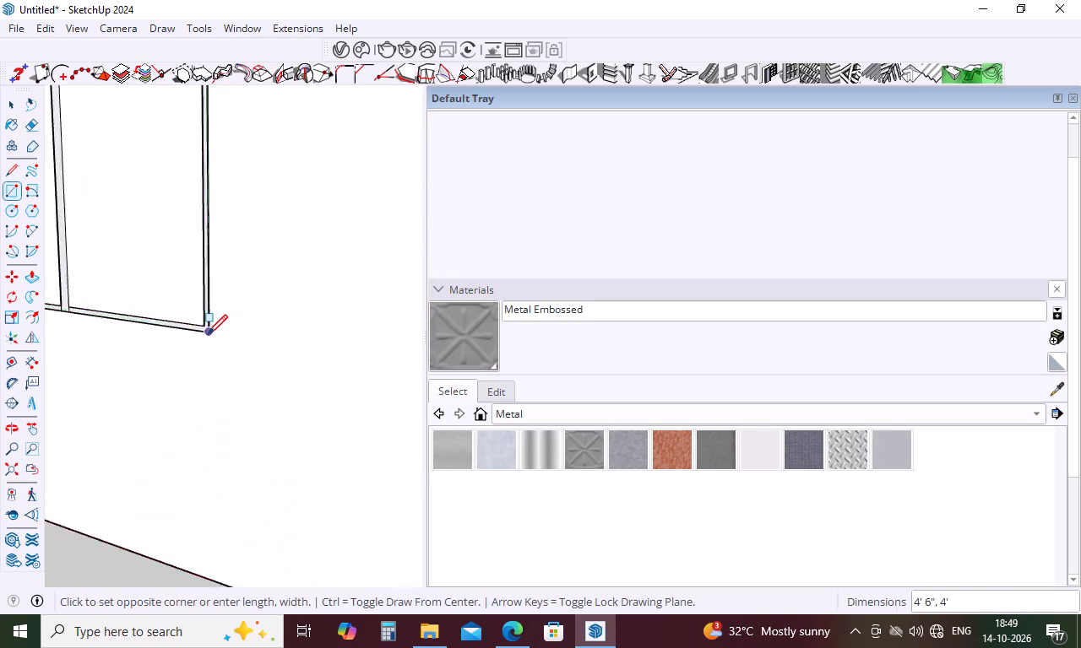
pyautogui.scroll(20, 208, 334)
pyautogui.scroll(11, 208, 334)
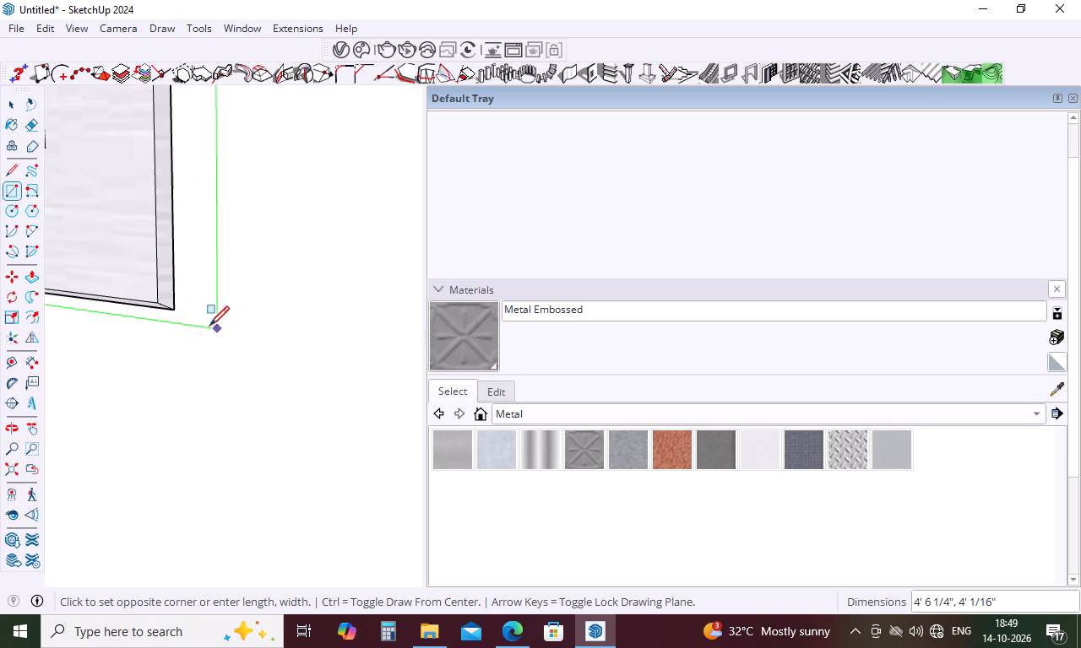
pyautogui.scroll(4, 209, 326)
pyautogui.click(155, 306)
# Delete the white wall face covering the ground-floor window.
pyautogui.scroll(-8, 209, 342)
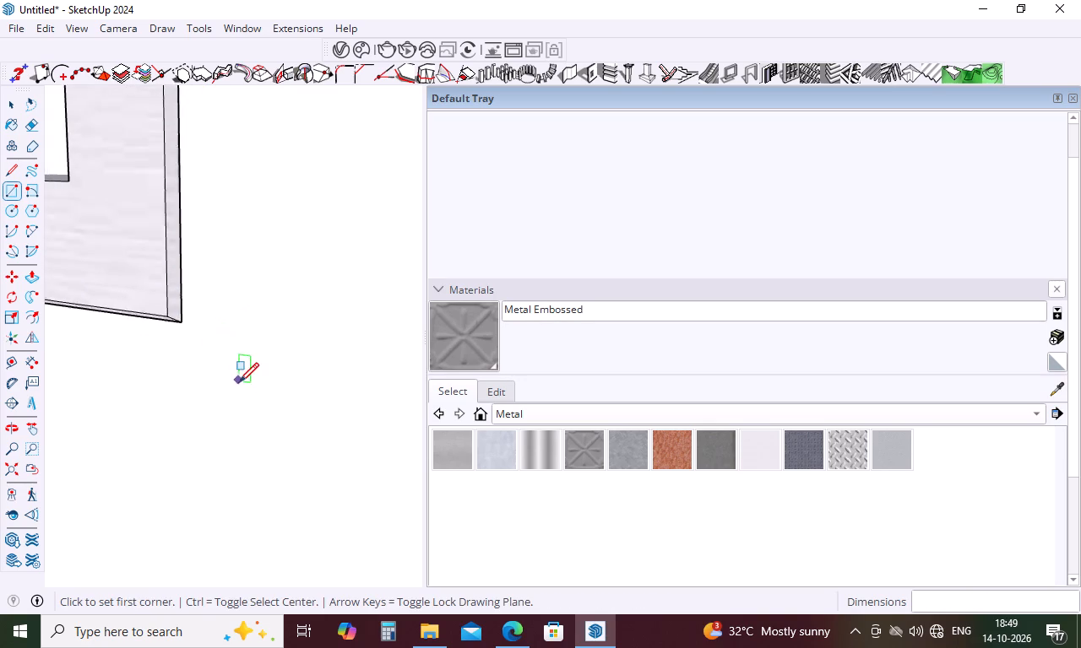
pyautogui.scroll(-20, 239, 382)
pyautogui.scroll(-13, 239, 382)
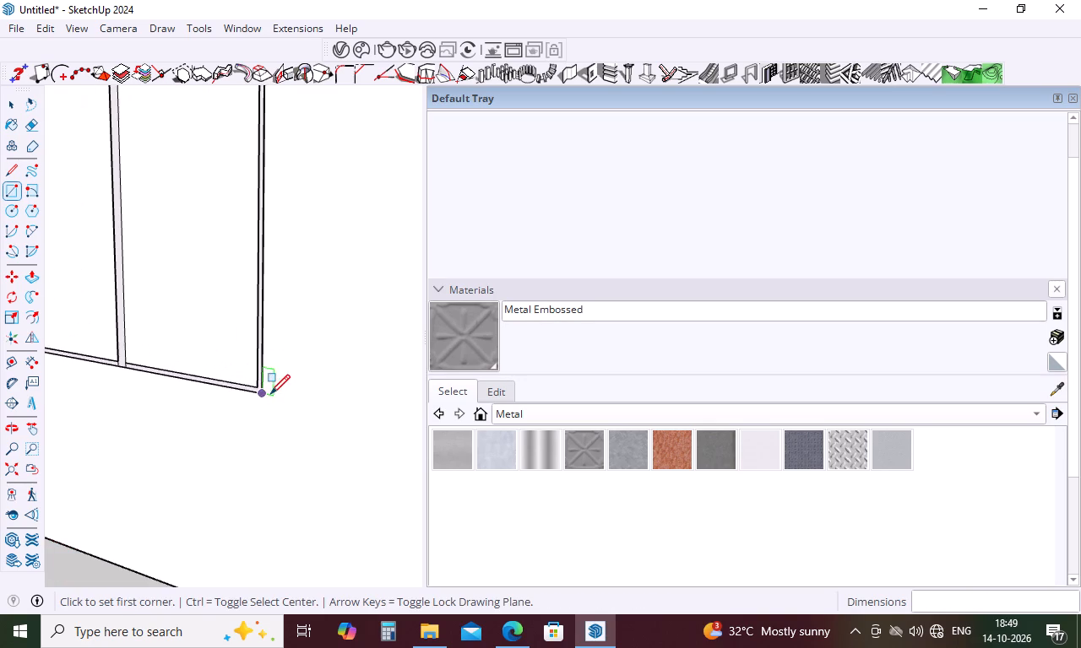
pyautogui.press('space')
pyautogui.click(239, 359)
pyautogui.press('Delete')
pyautogui.scroll(-4, 285, 413)
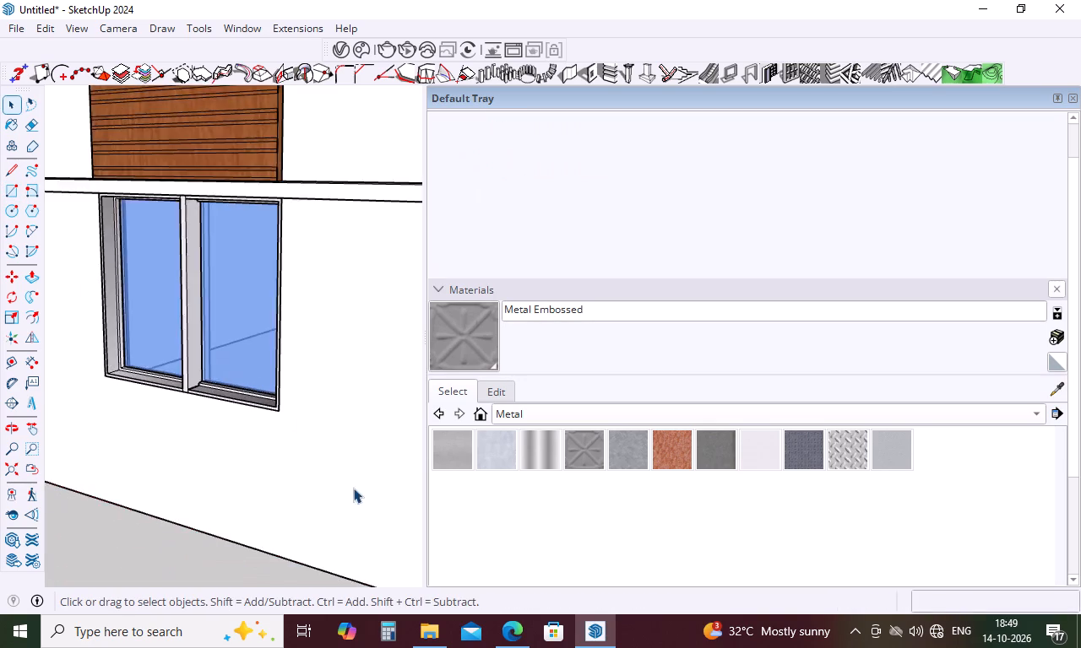
pyautogui.scroll(-11, 353, 488)
pyautogui.moveTo(324, 466); pyautogui.dragTo(467, 457, button='middle')
pyautogui.press('Escape')
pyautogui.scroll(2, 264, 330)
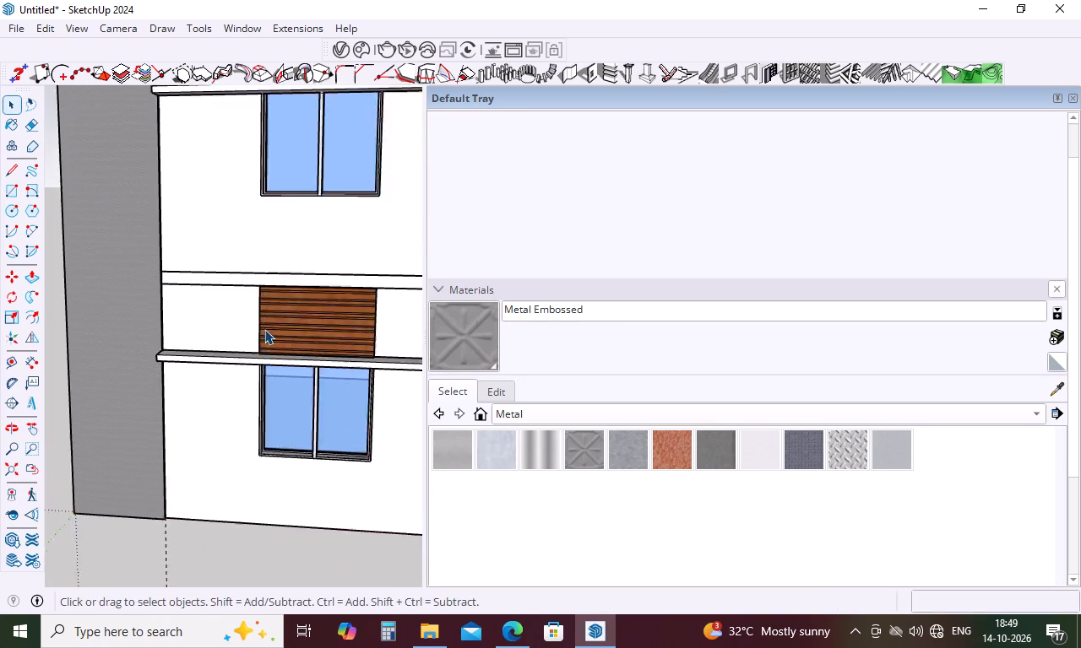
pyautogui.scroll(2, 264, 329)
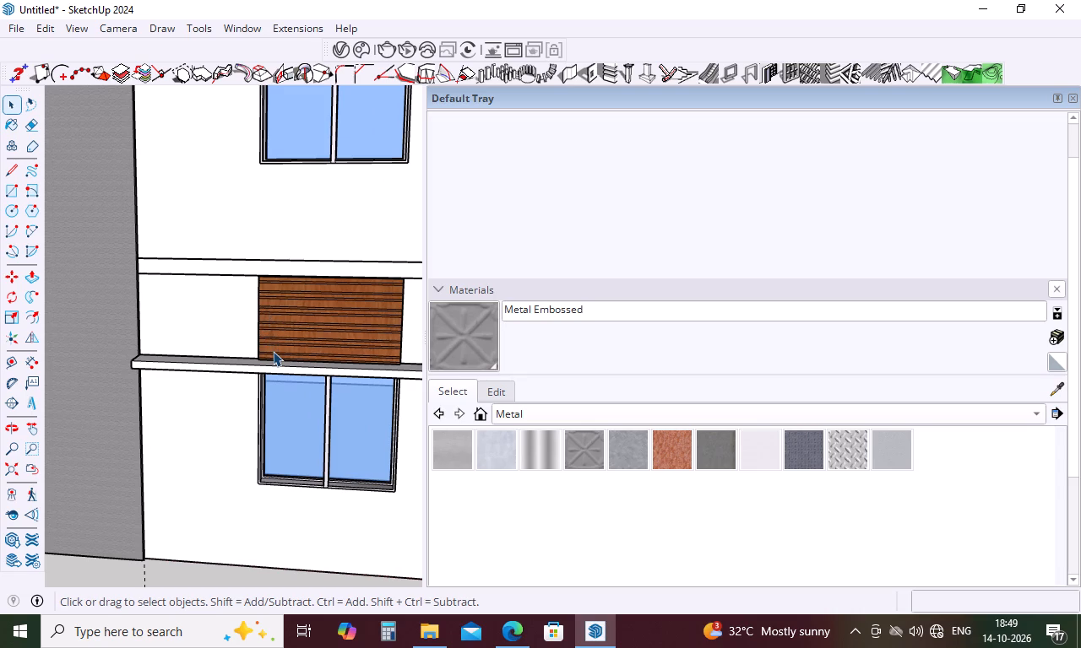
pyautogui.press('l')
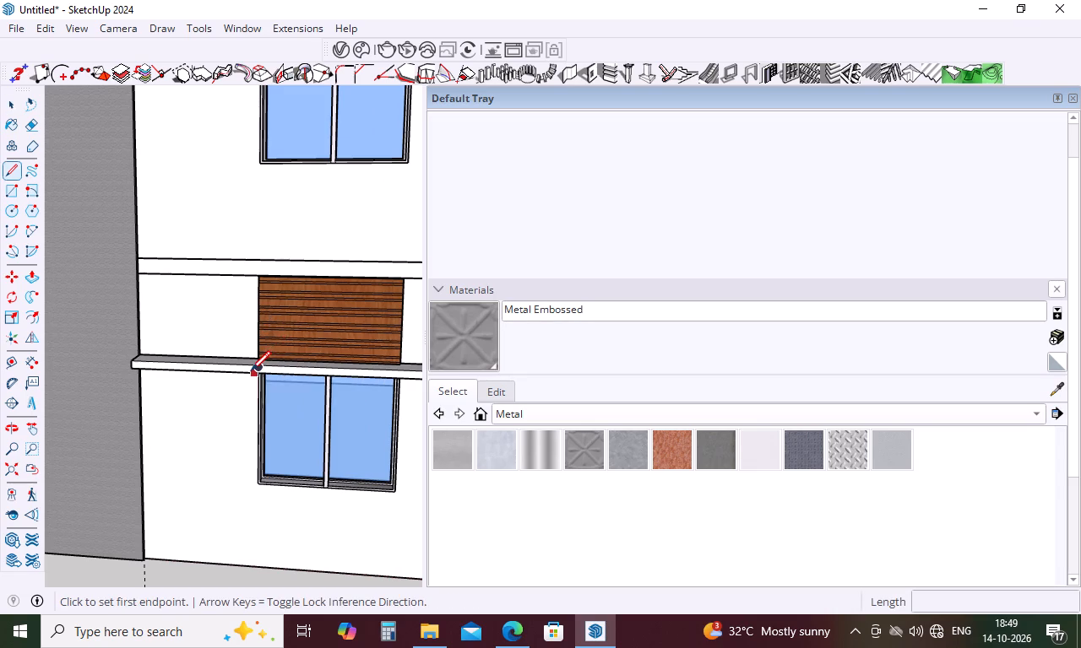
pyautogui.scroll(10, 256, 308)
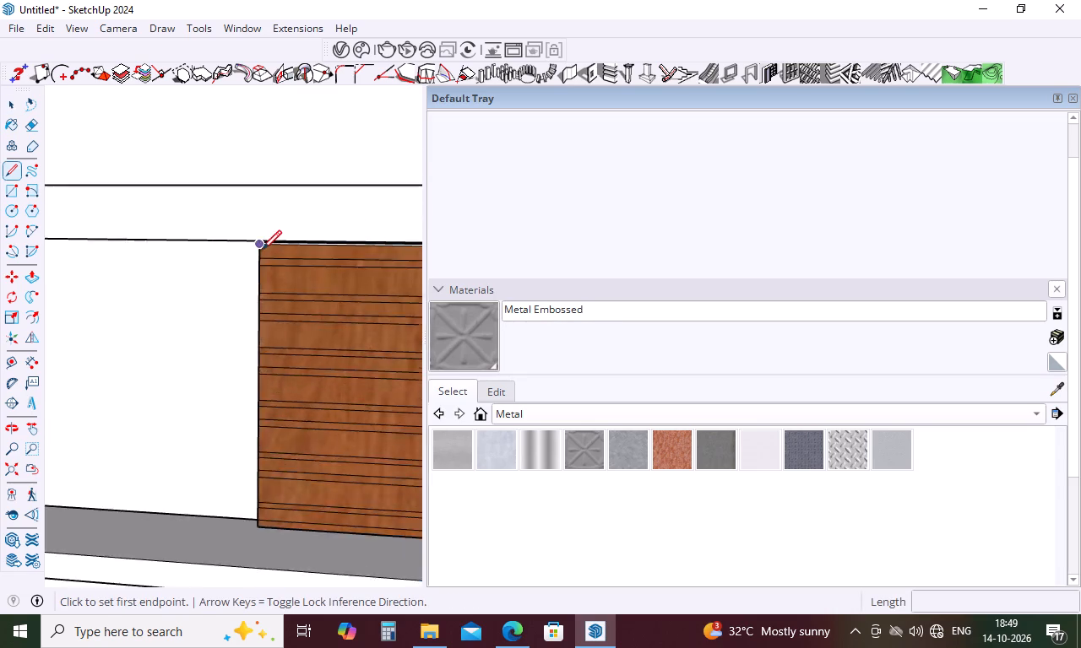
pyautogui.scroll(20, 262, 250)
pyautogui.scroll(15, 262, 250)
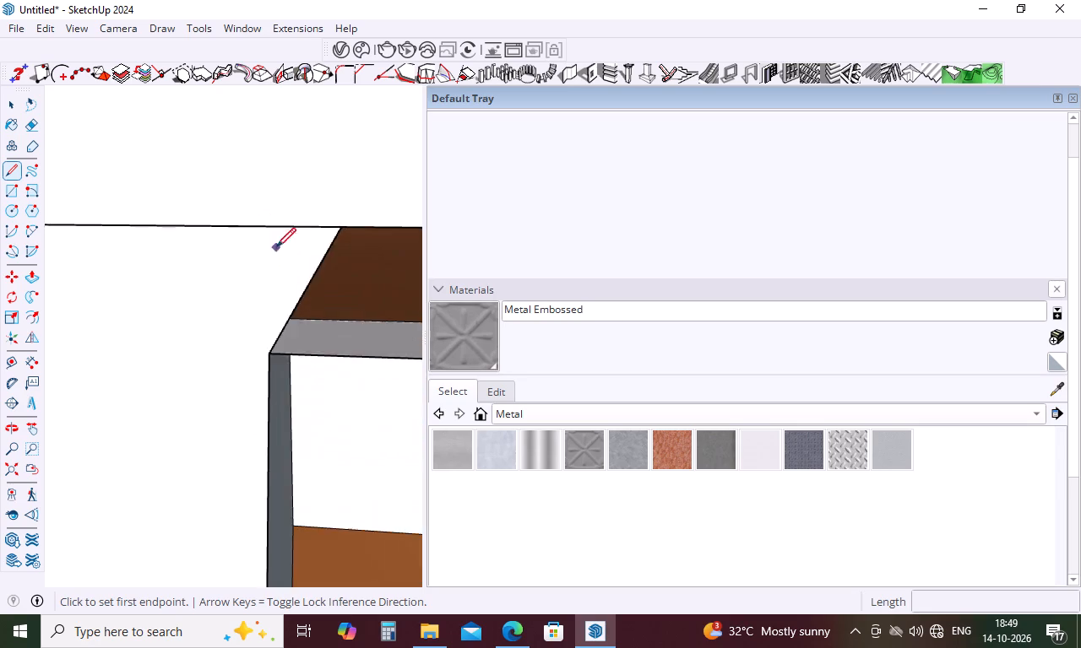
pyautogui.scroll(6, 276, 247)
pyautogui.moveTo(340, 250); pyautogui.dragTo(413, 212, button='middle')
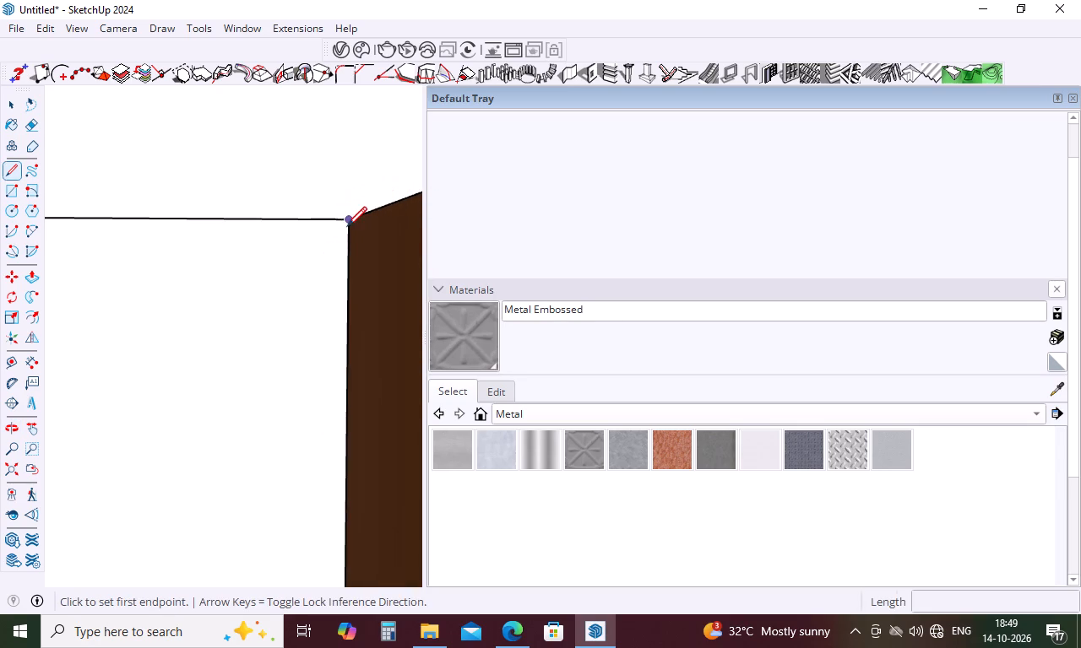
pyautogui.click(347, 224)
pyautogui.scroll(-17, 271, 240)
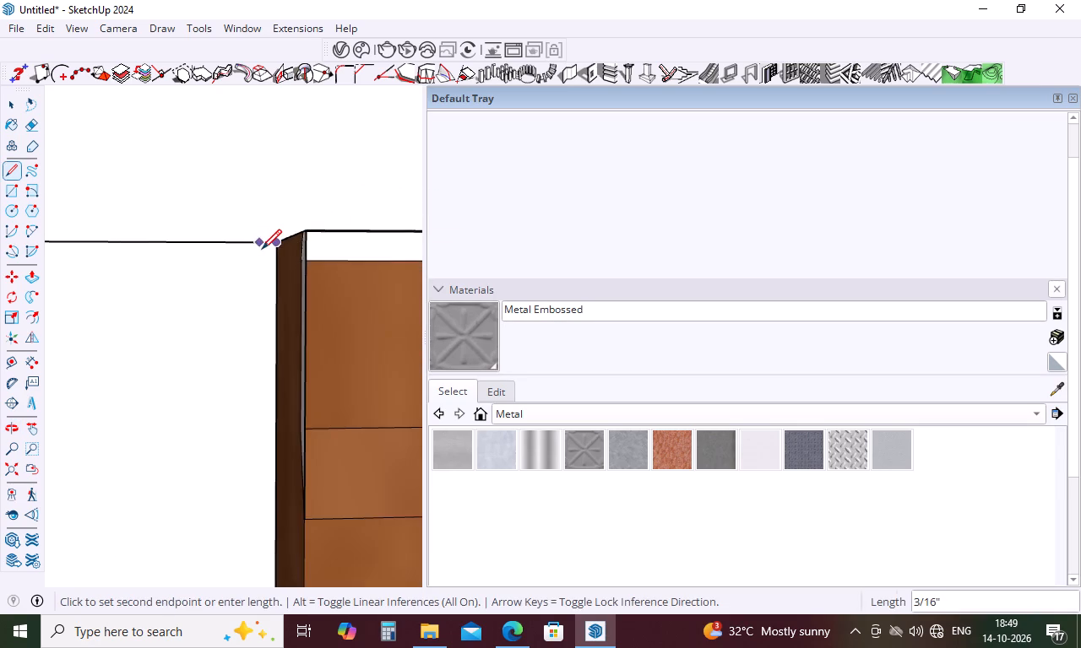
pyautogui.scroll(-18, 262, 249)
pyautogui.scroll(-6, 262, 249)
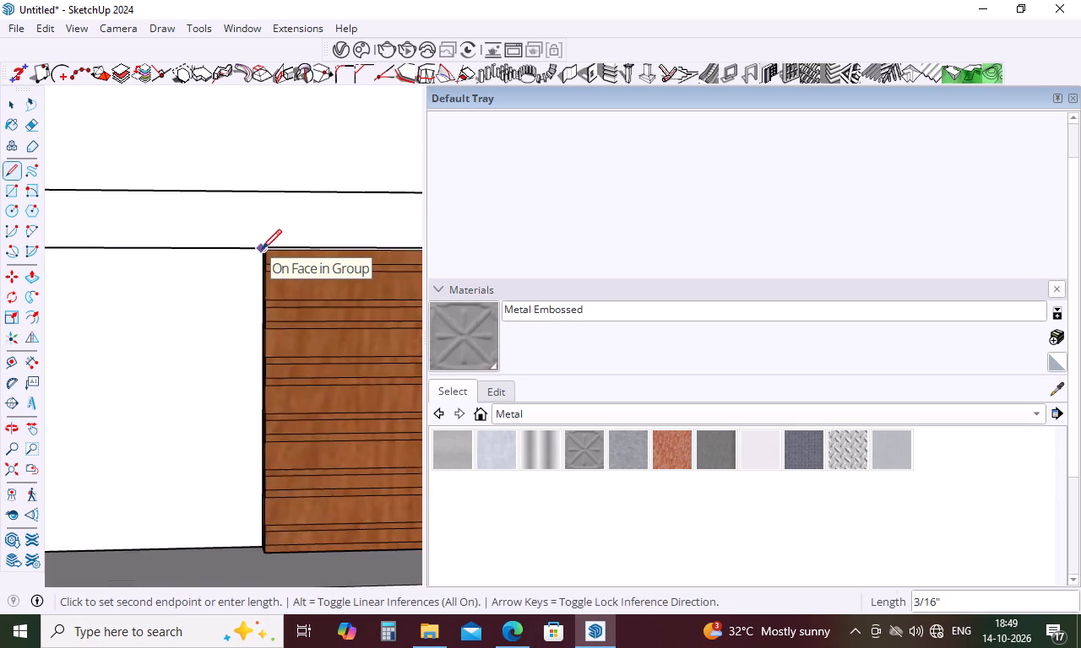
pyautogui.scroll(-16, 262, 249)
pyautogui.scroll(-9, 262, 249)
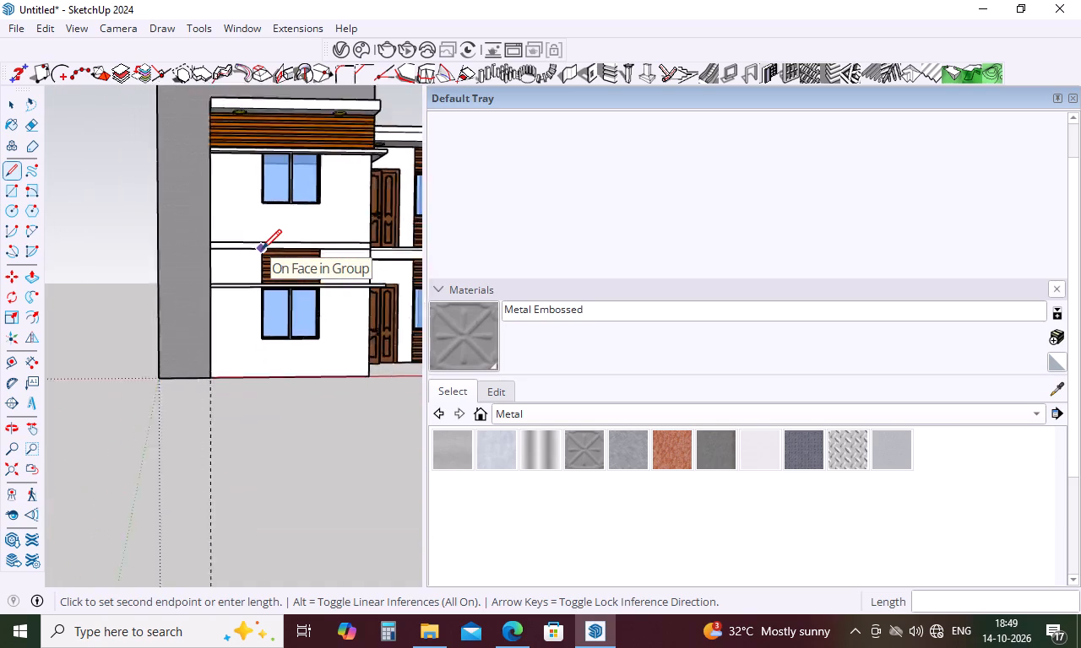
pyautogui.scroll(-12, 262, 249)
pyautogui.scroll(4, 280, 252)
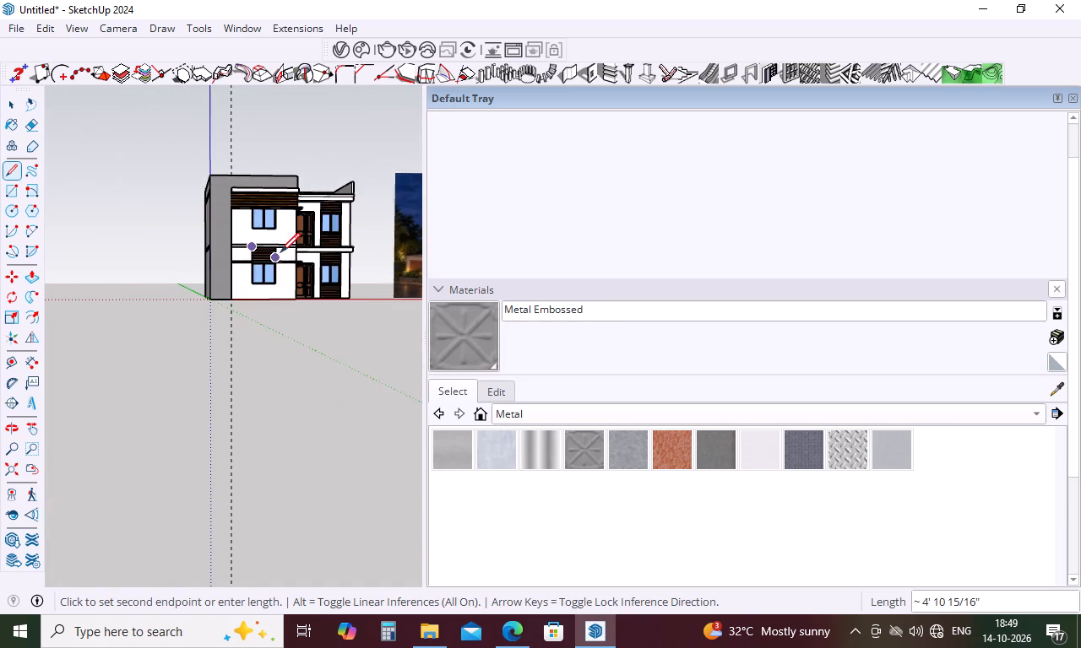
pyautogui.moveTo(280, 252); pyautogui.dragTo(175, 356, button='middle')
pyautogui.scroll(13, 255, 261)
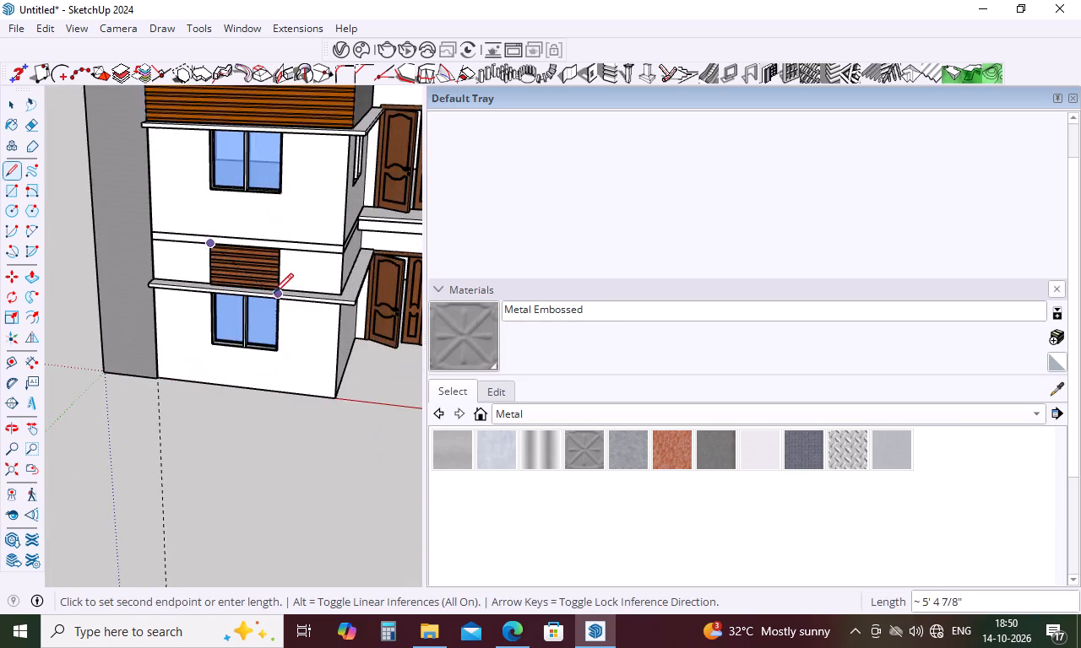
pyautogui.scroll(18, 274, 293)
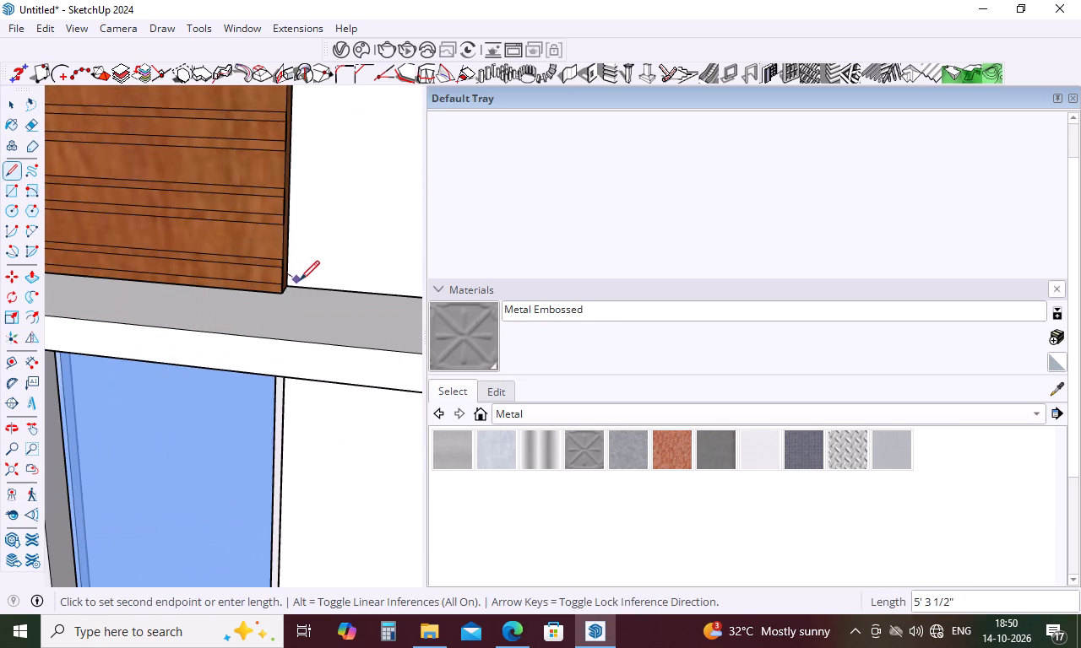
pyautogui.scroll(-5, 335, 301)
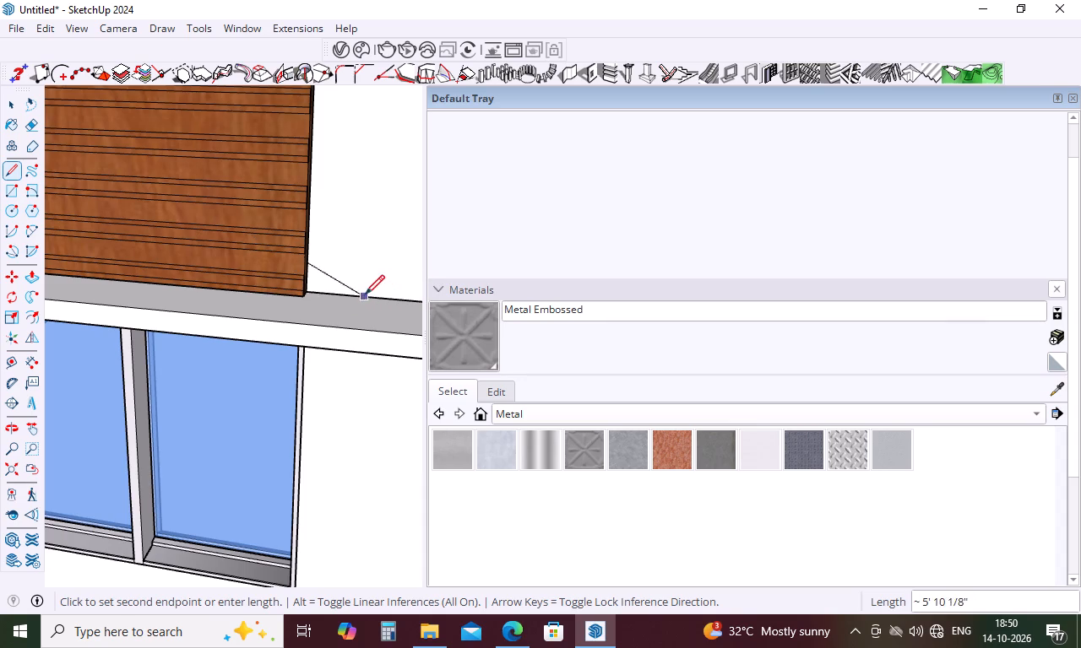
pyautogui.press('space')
# Draw a corner-to-corner rectangle about 4' 6" by 2' 8 1/2" around the slatted wood panel above the ground-floor window, from top-left to bottom-right corner.
pyautogui.press('r')
pyautogui.scroll(-5, 364, 308)
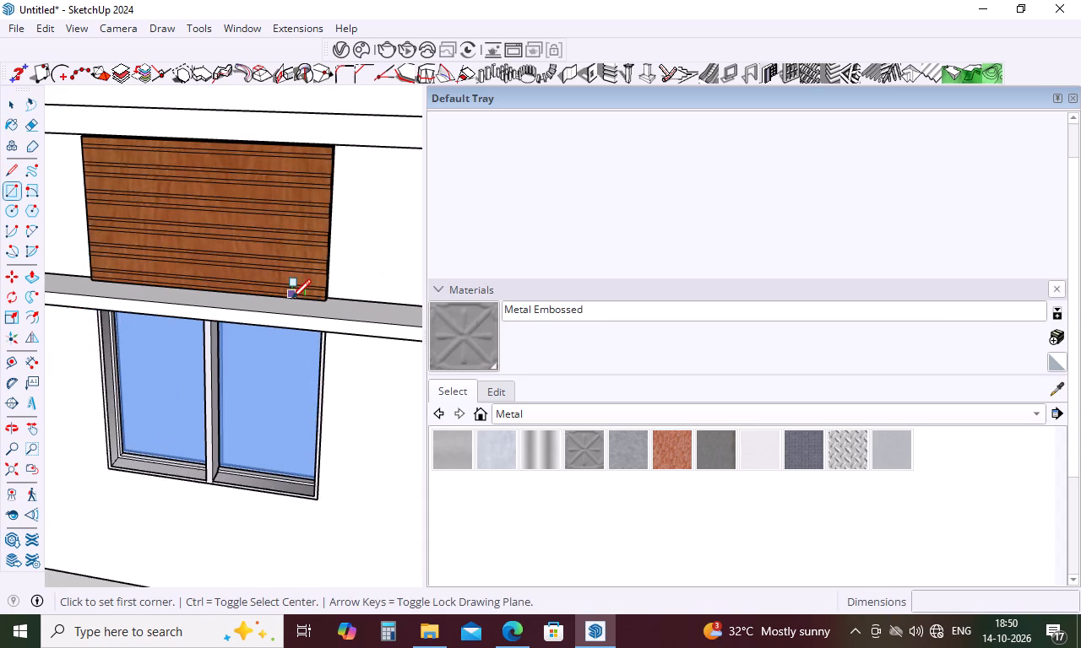
pyautogui.scroll(-5, 291, 299)
pyautogui.moveTo(192, 283); pyautogui.dragTo(262, 257, button='middle')
pyautogui.scroll(5, 201, 265)
pyautogui.moveTo(147, 272); pyautogui.dragTo(410, 274, button='middle')
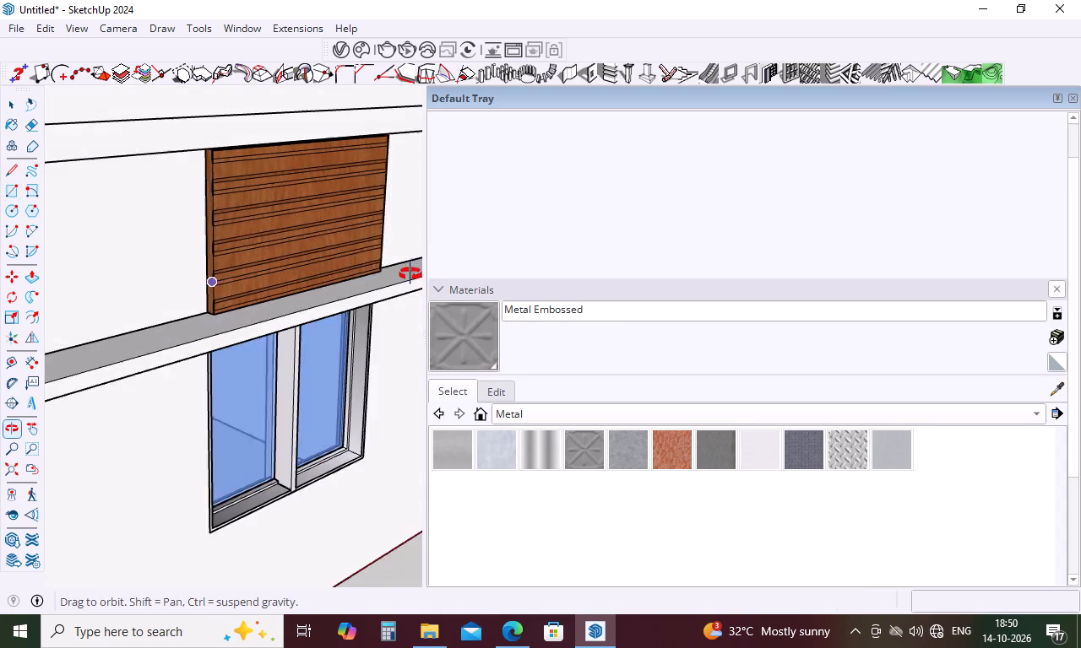
pyautogui.moveTo(410, 274); pyautogui.dragTo(416, 274, button='middle')
pyautogui.scroll(4, 220, 186)
pyautogui.moveTo(218, 172); pyautogui.dragTo(272, 161, button='middle')
pyautogui.scroll(5, 245, 135)
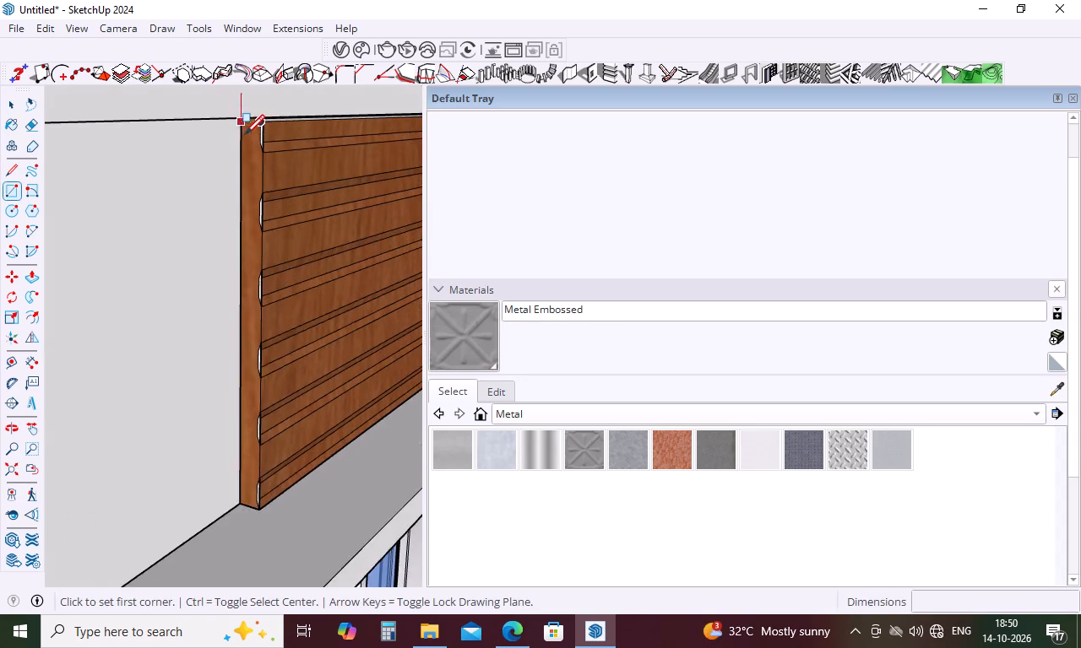
pyautogui.moveTo(245, 134); pyautogui.dragTo(264, 66, button='middle')
pyautogui.scroll(10, 252, 103)
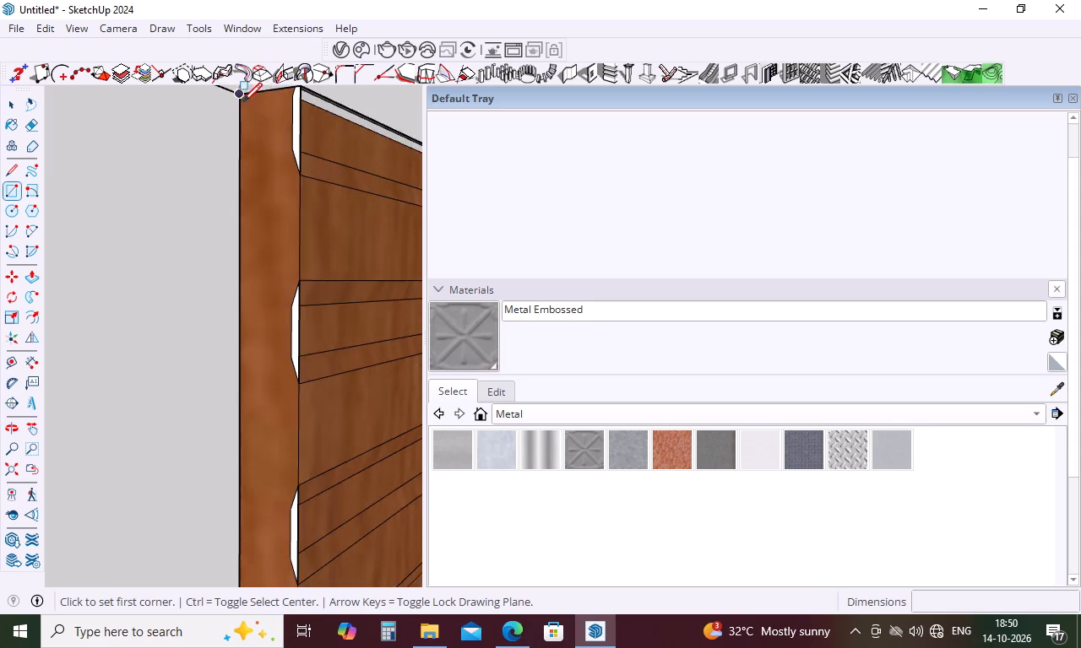
pyautogui.scroll(4, 242, 102)
pyautogui.click(245, 91)
pyautogui.scroll(-8, 208, 260)
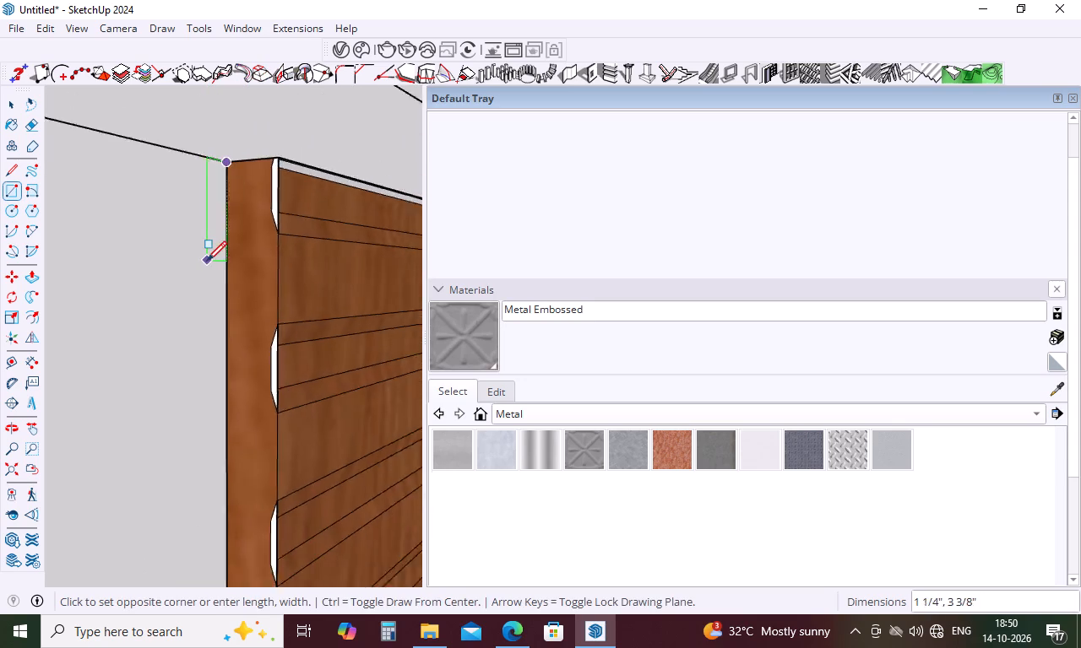
pyautogui.scroll(-18, 207, 261)
pyautogui.scroll(-5, 199, 259)
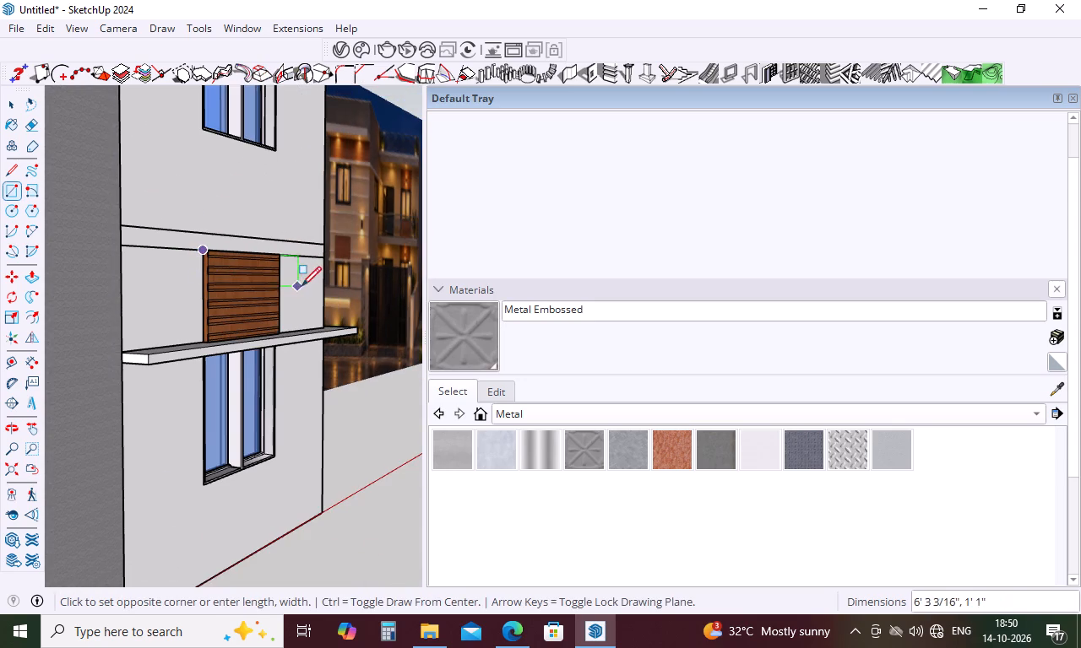
pyautogui.moveTo(293, 302); pyautogui.dragTo(133, 375, button='middle')
pyautogui.scroll(-5, 176, 344)
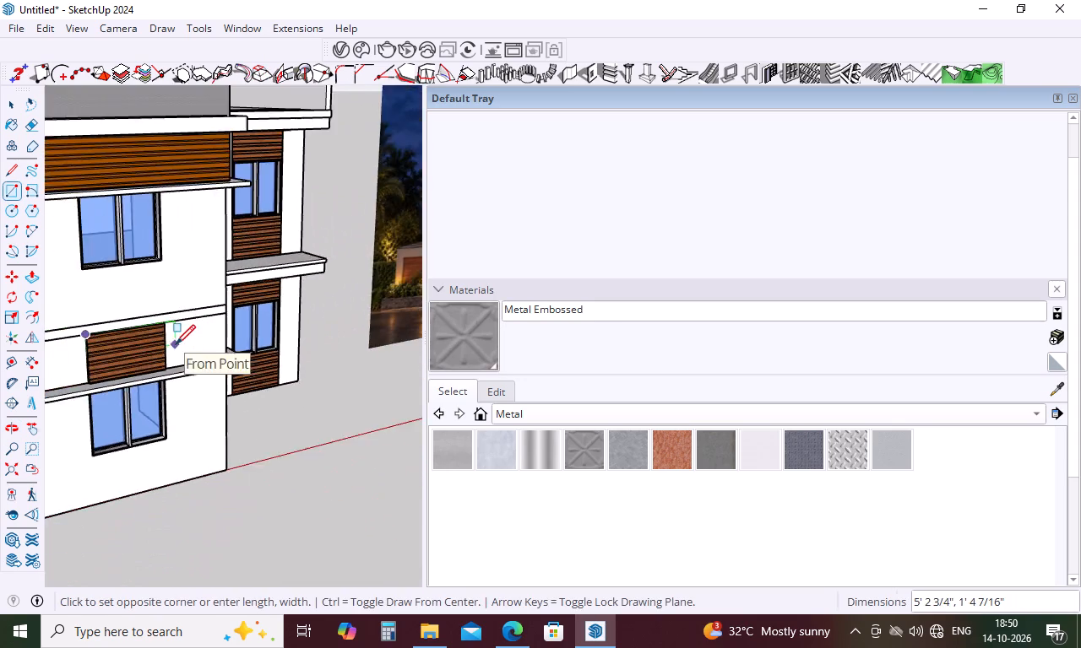
pyautogui.scroll(-10, 176, 344)
pyautogui.moveTo(191, 363); pyautogui.dragTo(20, 326, button='middle')
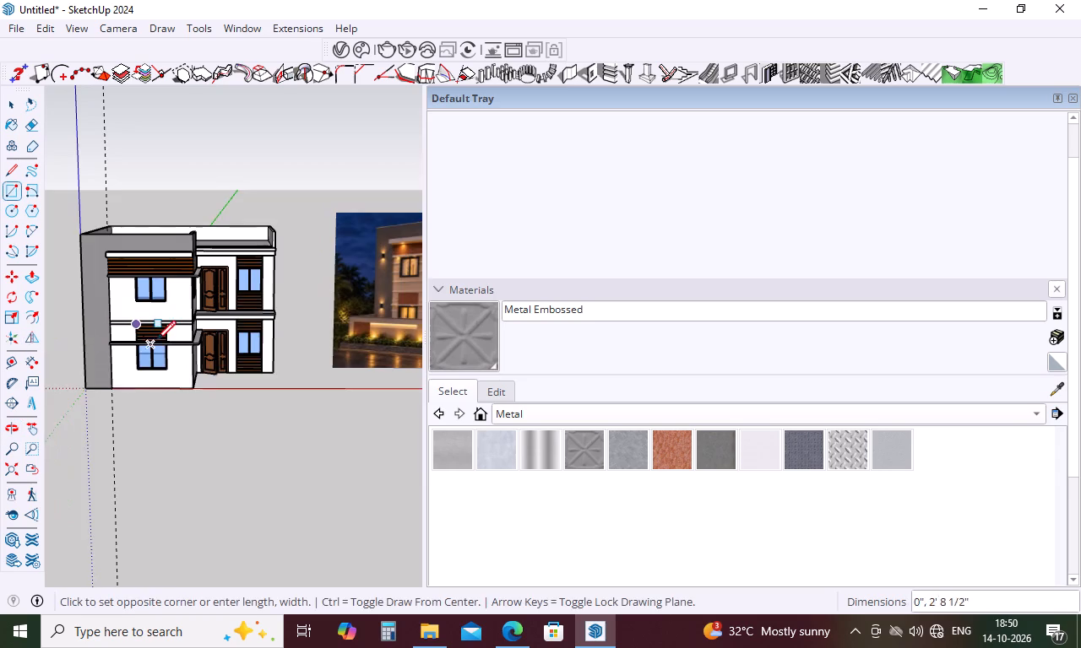
pyautogui.scroll(16, 160, 337)
pyautogui.scroll(9, 190, 358)
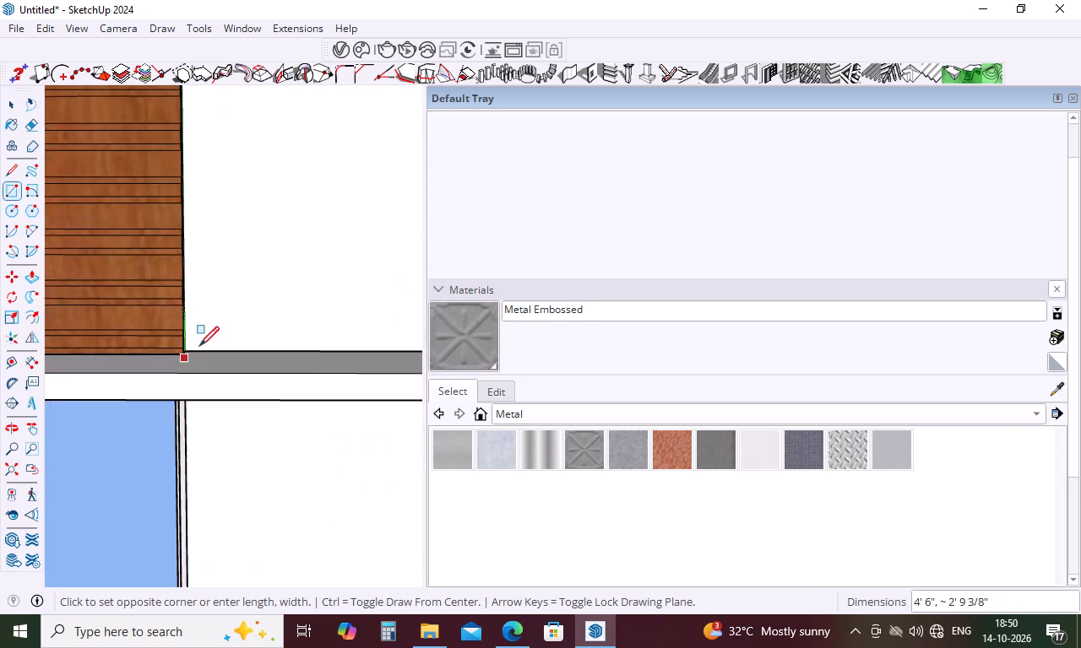
pyautogui.scroll(11, 199, 346)
pyautogui.scroll(12, 172, 361)
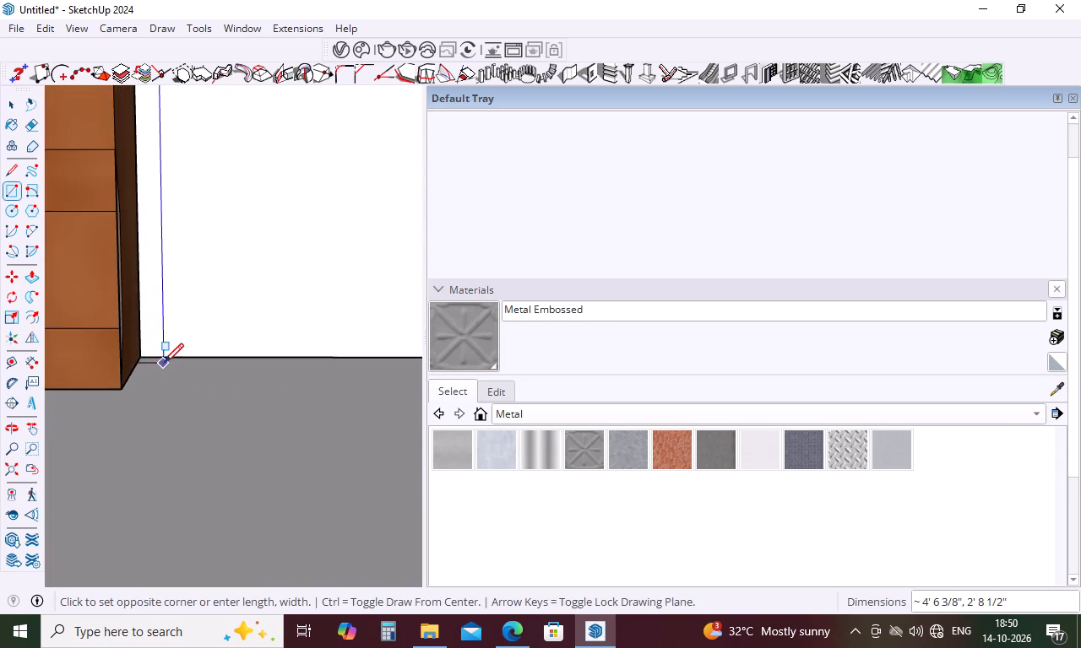
pyautogui.scroll(8, 164, 363)
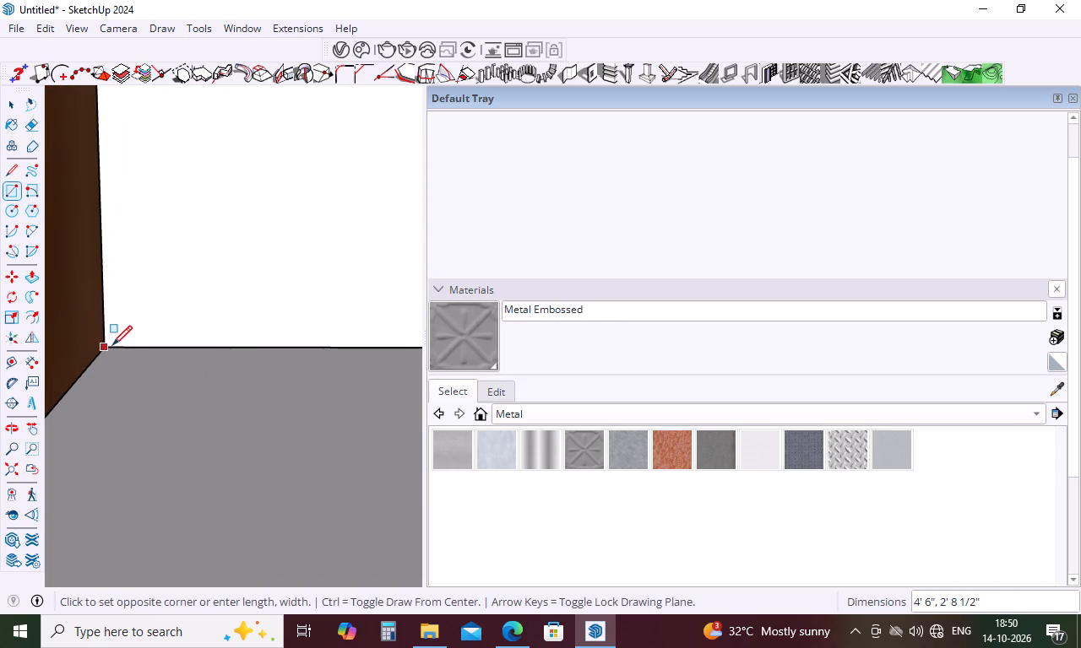
pyautogui.scroll(13, 104, 344)
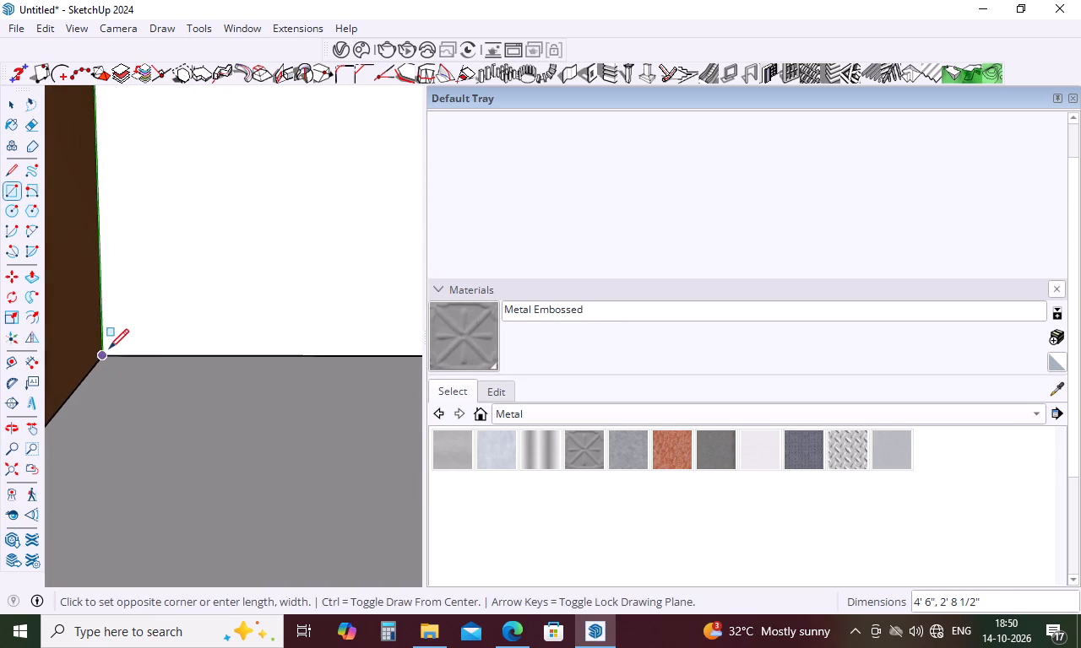
pyautogui.scroll(7, 109, 348)
pyautogui.click(101, 359)
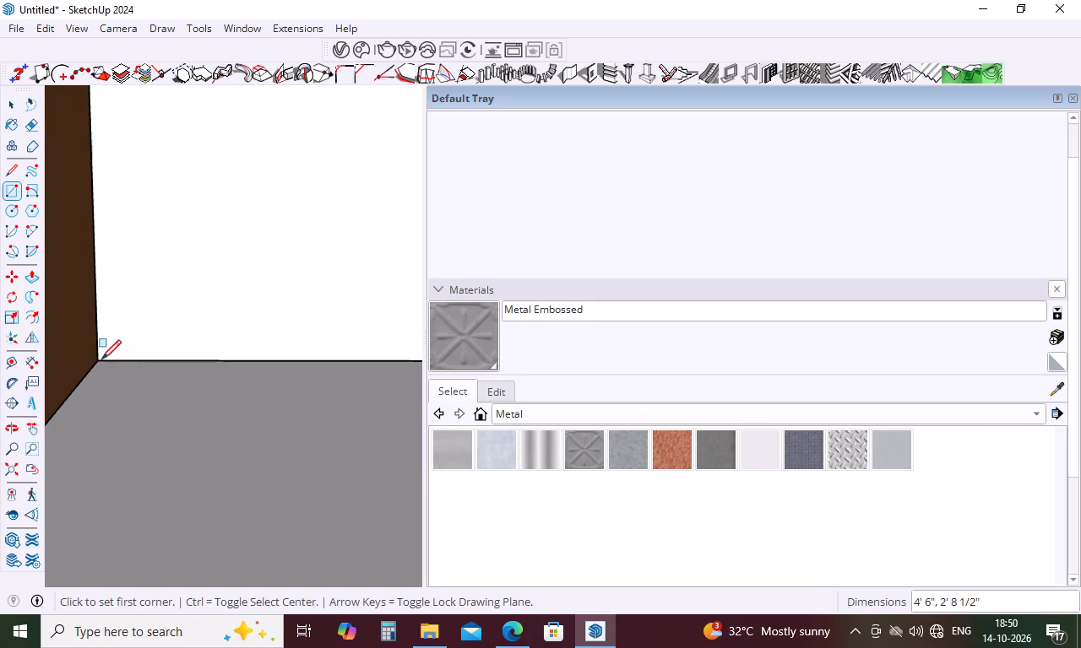
pyautogui.scroll(-18, 154, 348)
pyautogui.press('space')
# Push/Pull the front wall's white surface face outward by 1" around the windows and the slatted panel.
pyautogui.scroll(-6, 223, 335)
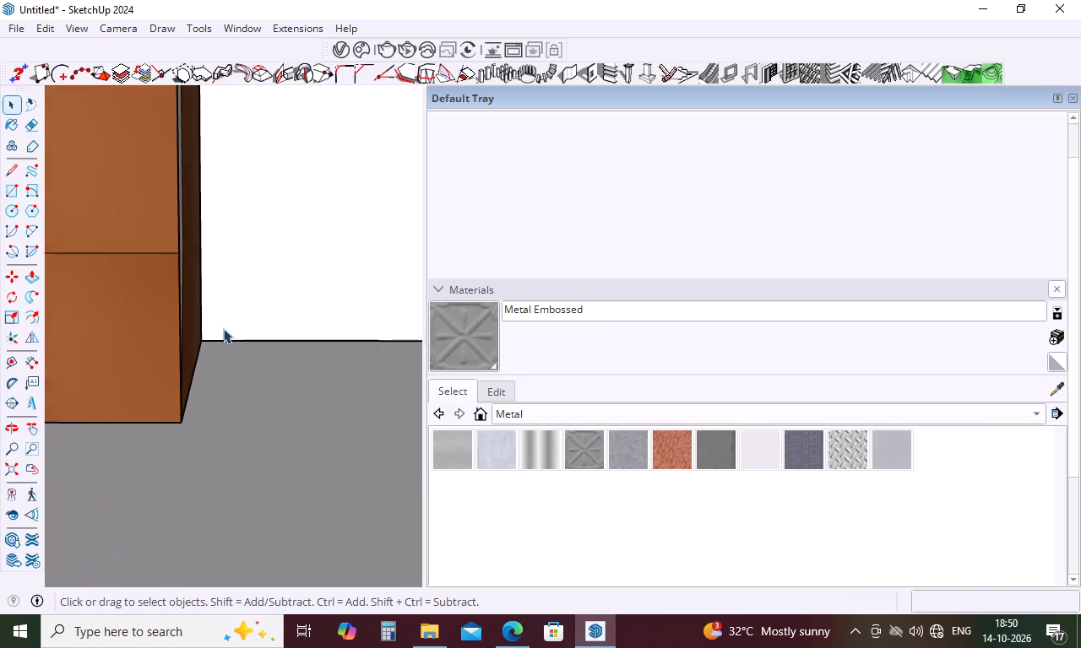
pyautogui.scroll(-20, 223, 328)
pyautogui.scroll(-16, 223, 328)
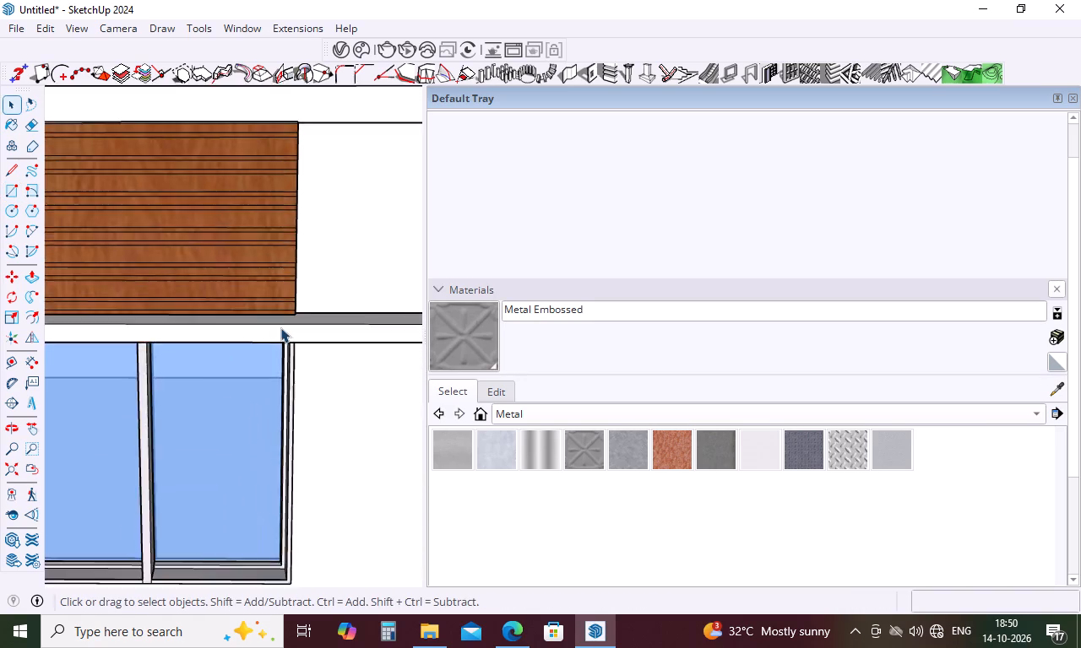
pyautogui.scroll(-15, 280, 327)
pyautogui.click(323, 307)
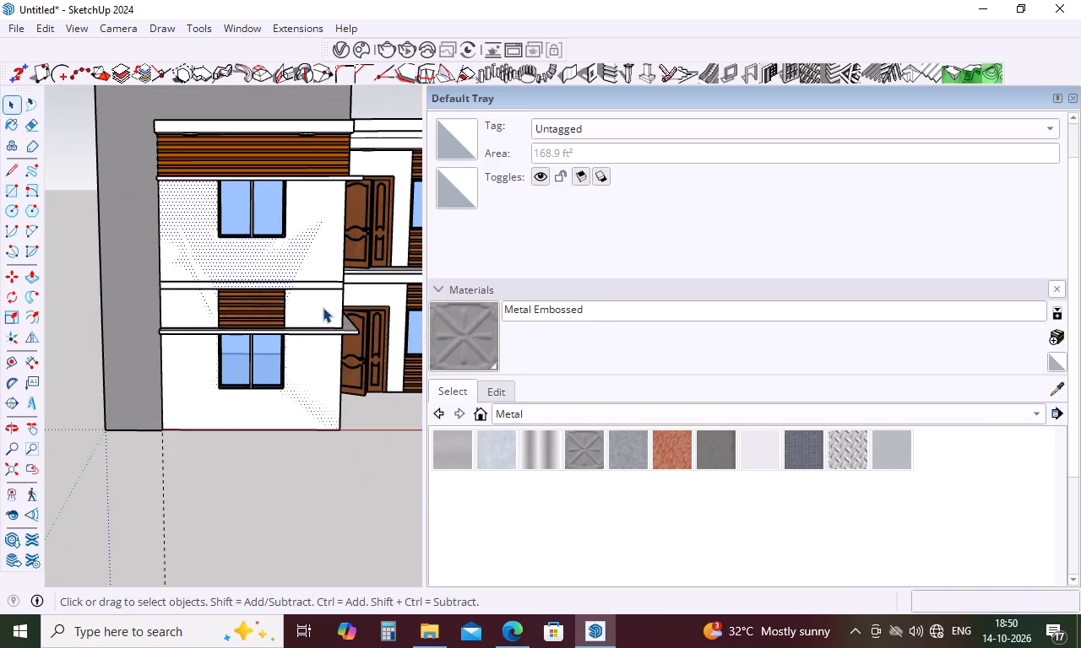
pyautogui.press('p')
pyautogui.click(323, 307)
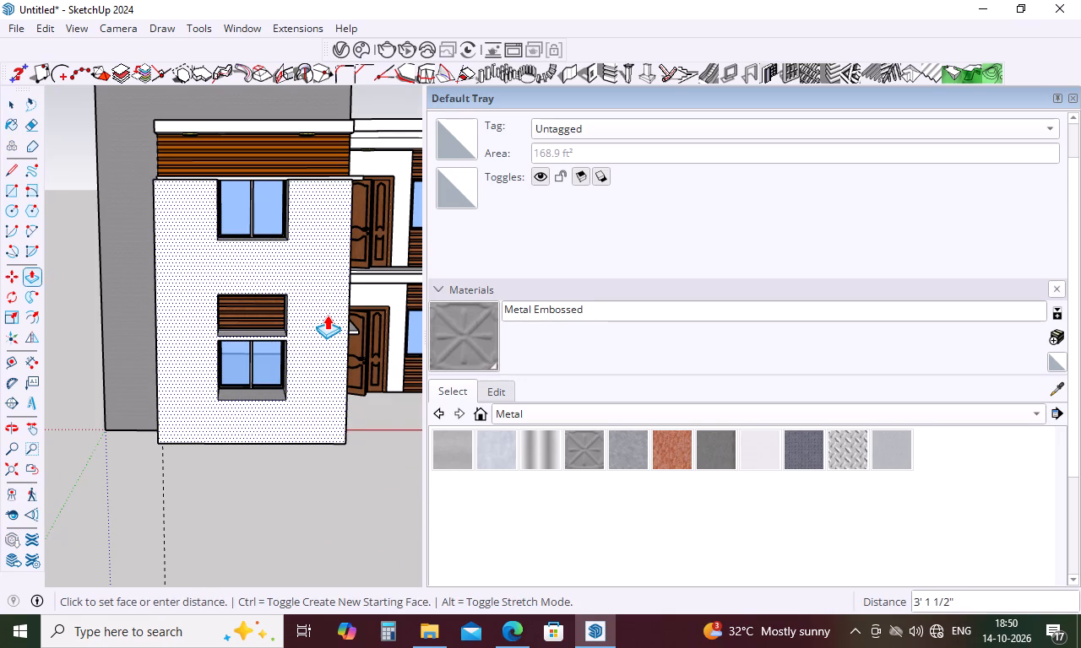
pyautogui.press('1')
pyautogui.press('Return')
pyautogui.press('space')
# Examine the thickened front wall around the slatted panel, the ledge and both windows.
pyautogui.scroll(3, 283, 311)
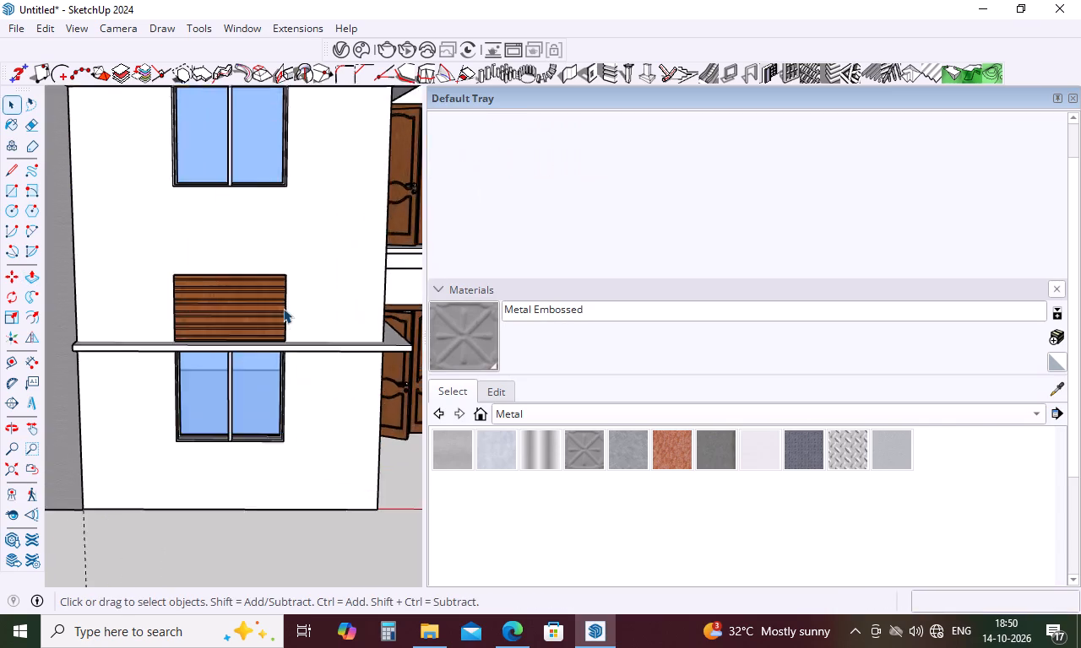
pyautogui.scroll(14, 283, 308)
pyautogui.moveTo(282, 360); pyautogui.dragTo(293, 444, button='middle')
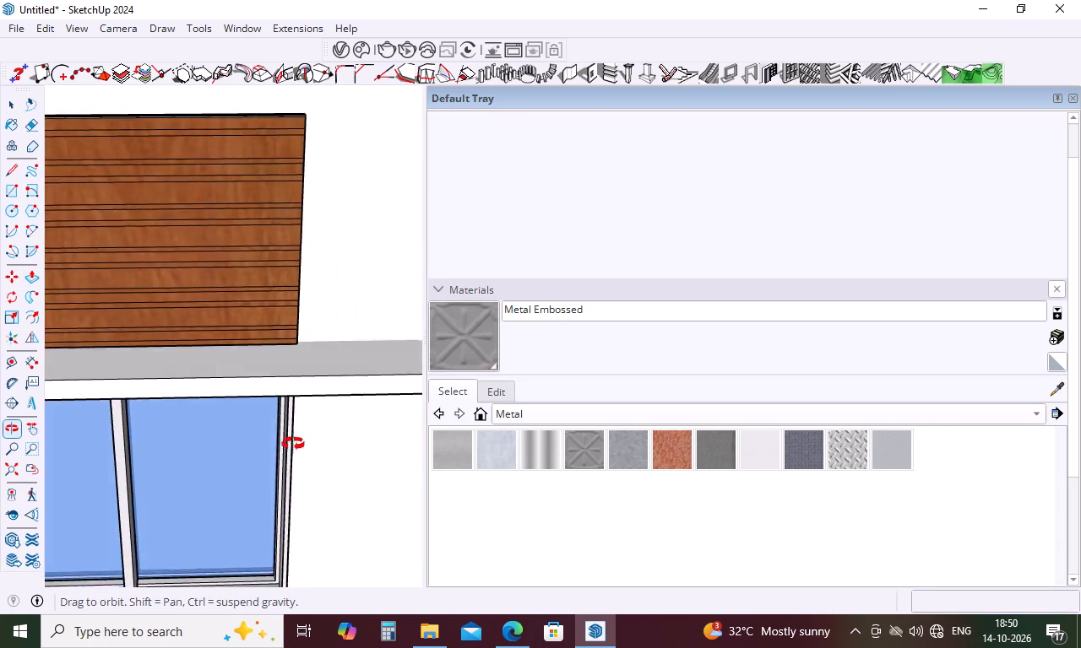
pyautogui.moveTo(293, 444); pyautogui.dragTo(287, 451, button='middle')
pyautogui.scroll(-11, 390, 335)
pyautogui.moveTo(312, 301); pyautogui.dragTo(277, 427, button='middle')
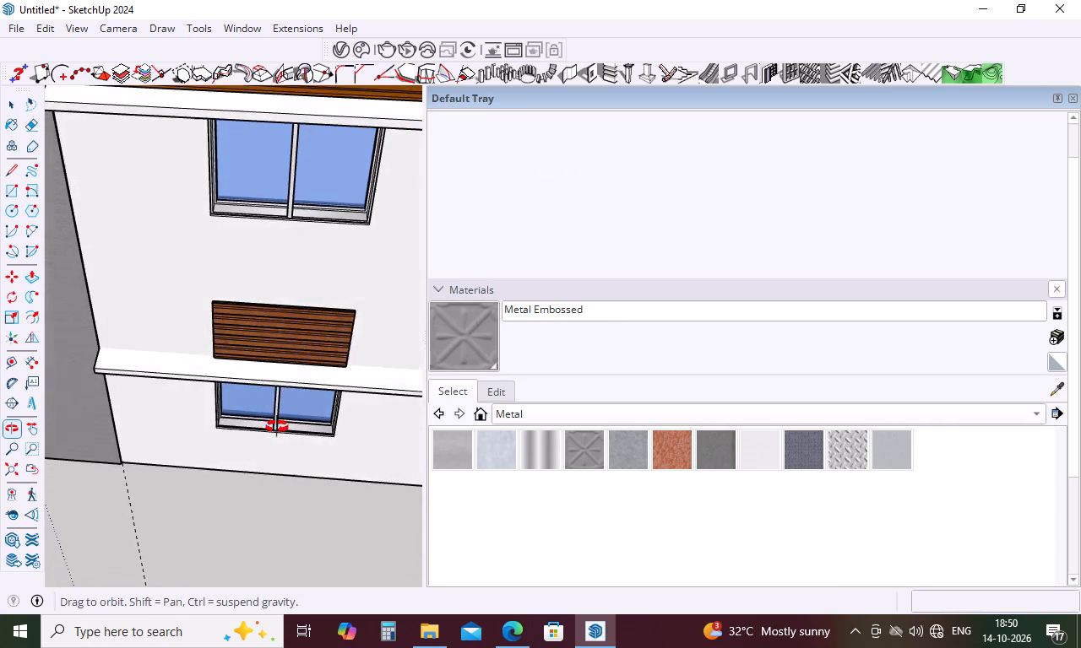
pyautogui.moveTo(277, 427); pyautogui.dragTo(307, 346, button='middle')
pyautogui.press('Escape')
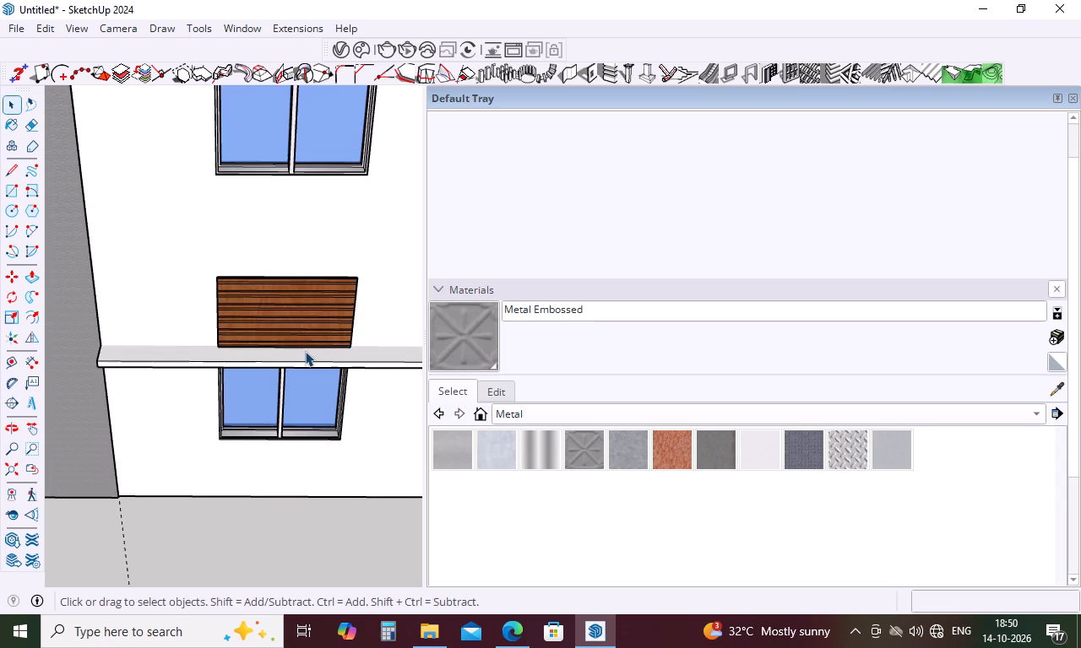
# Place horizontal guides on the front wall, one 1' below the upper ledge's bottom edge and another 3" below that.
pyautogui.press('t')
pyautogui.scroll(-5, 298, 390)
pyautogui.moveTo(296, 386); pyautogui.dragTo(355, 172, button='middle')
pyautogui.scroll(5, 219, 200)
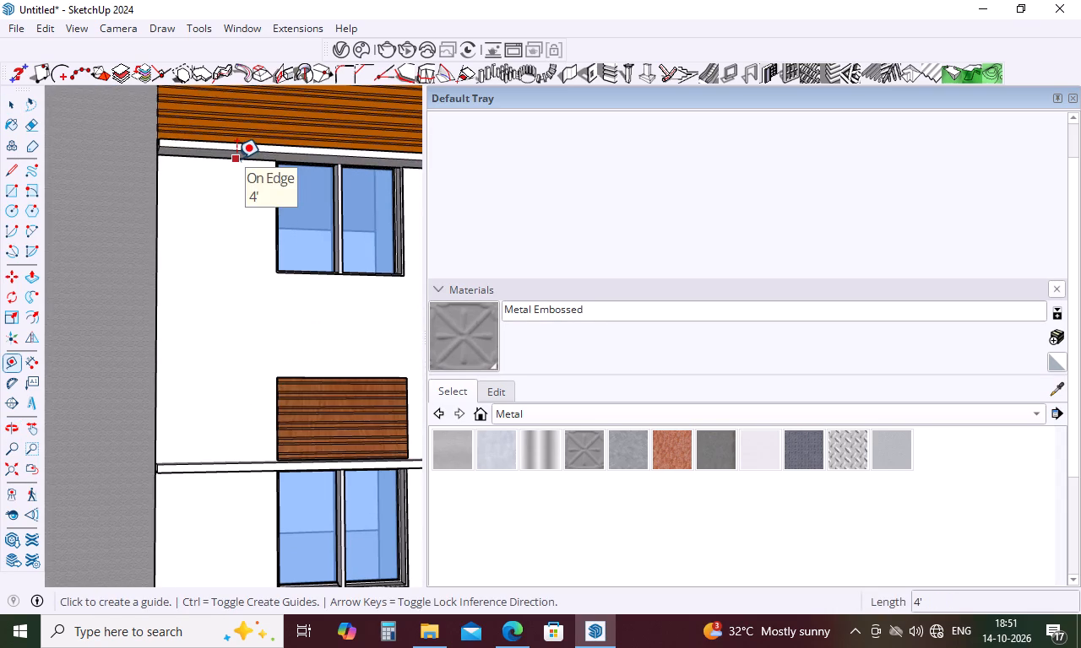
pyautogui.click(236, 159)
pyautogui.write("1'")
pyautogui.press('Return')
pyautogui.click(256, 186)
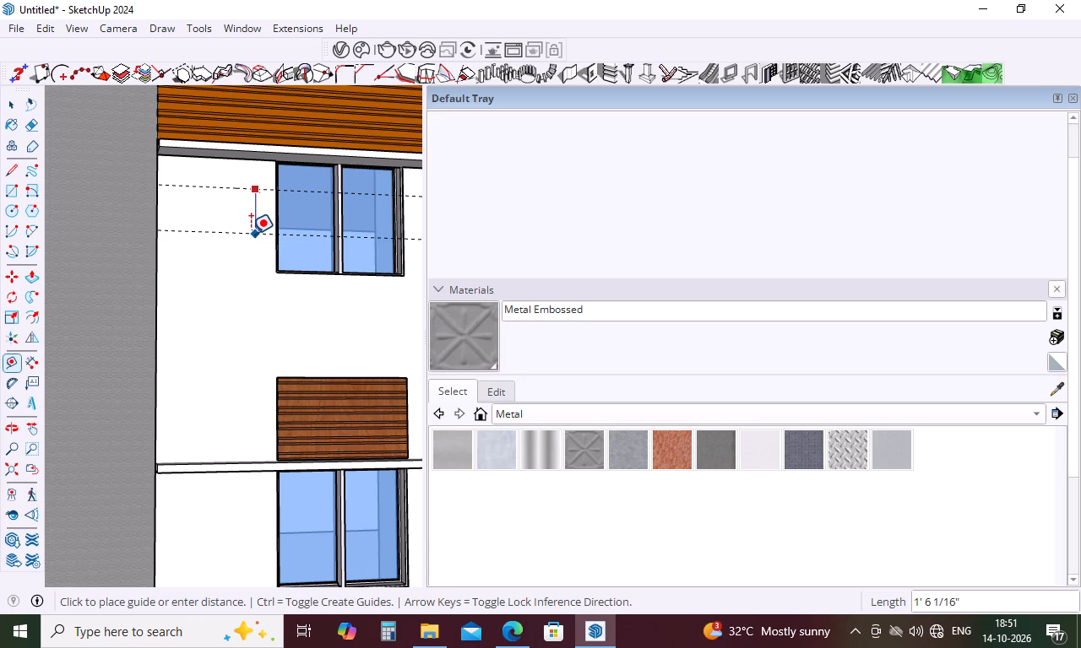
pyautogui.press('3')
pyautogui.press('Return')
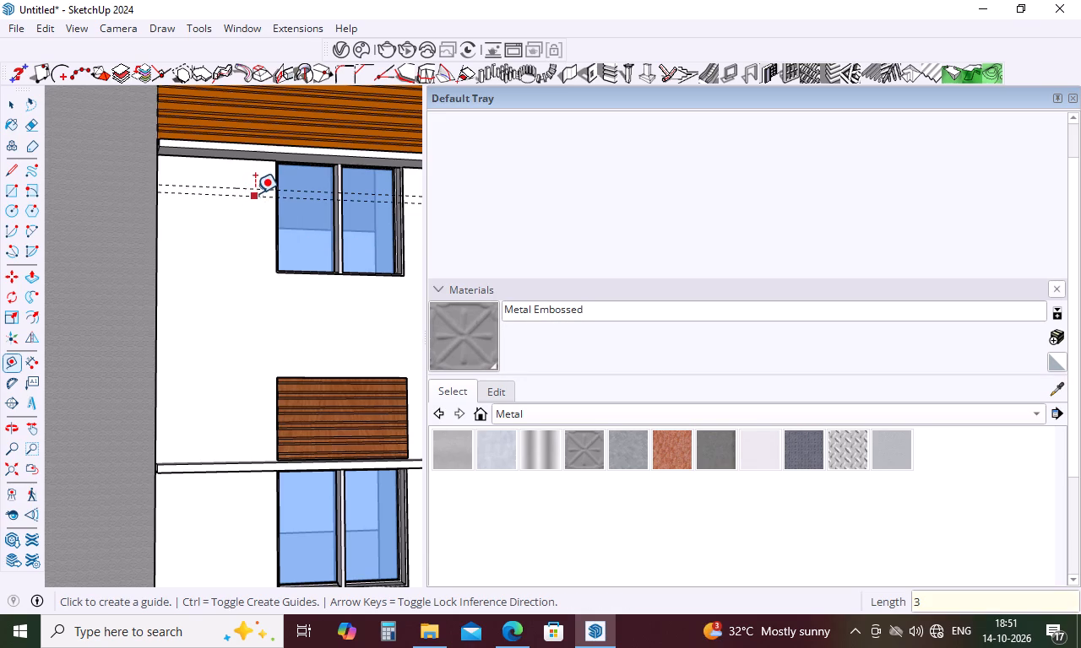
# Add a second pair of horizontal guides down the front wall, spaced 1' below the last guide and 3" further down.
pyautogui.click(255, 194)
pyautogui.press('1')
pyautogui.press("'")
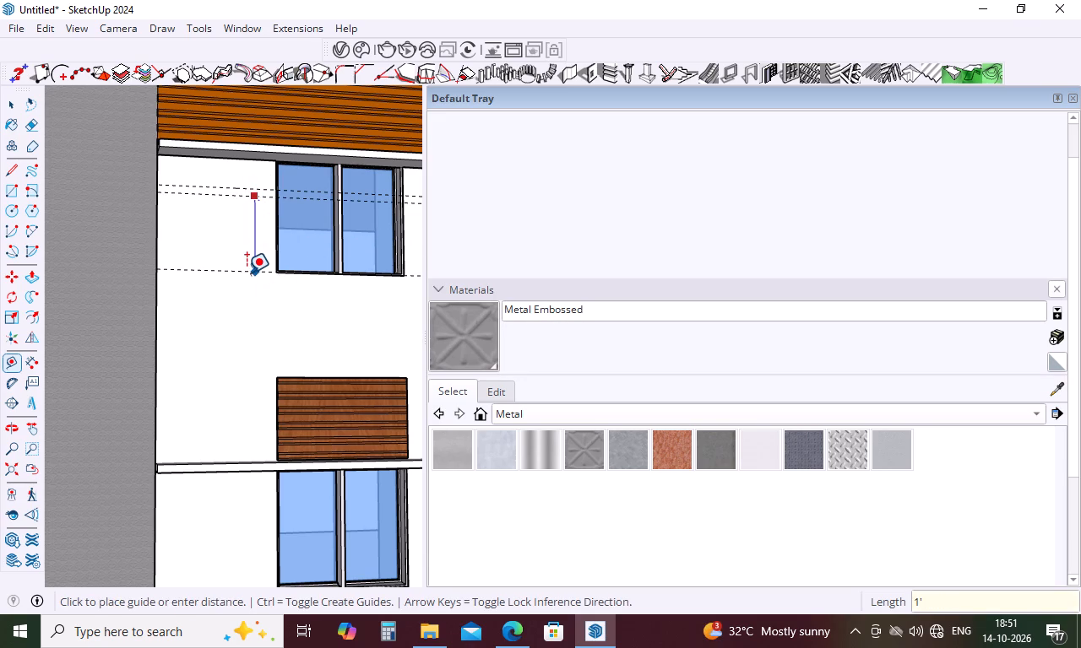
pyautogui.press('Return')
pyautogui.click(253, 227)
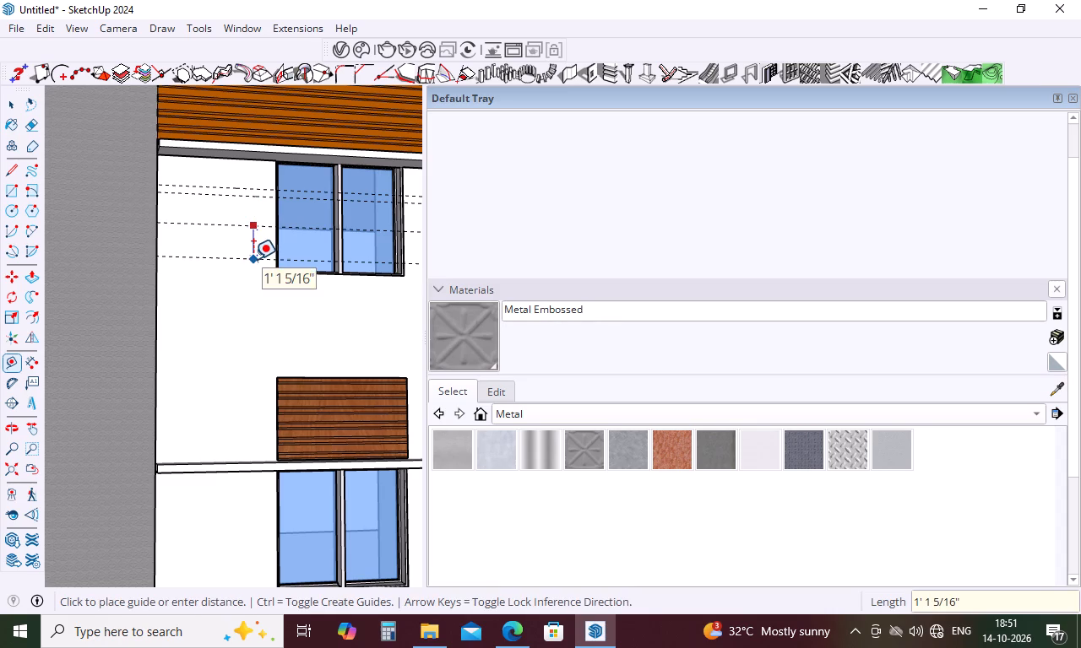
pyautogui.press('3')
pyautogui.press('Return')
# Add a third pair of horizontal guides down the front wall, spaced 1' below the last guide and 3" further down.
pyautogui.click(259, 235)
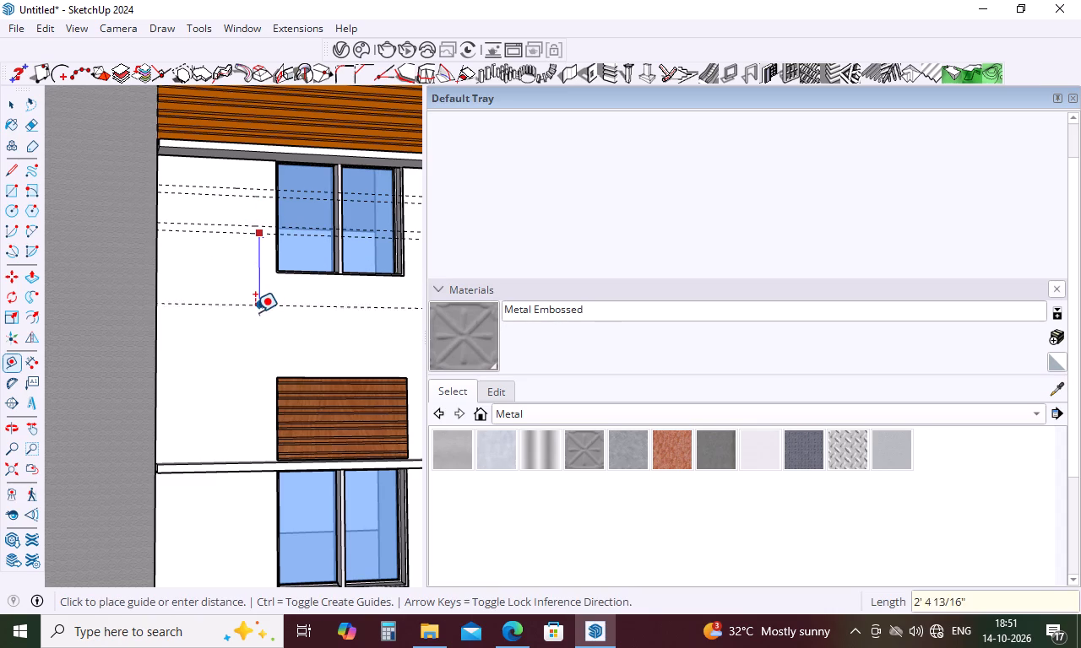
pyautogui.write('1;')
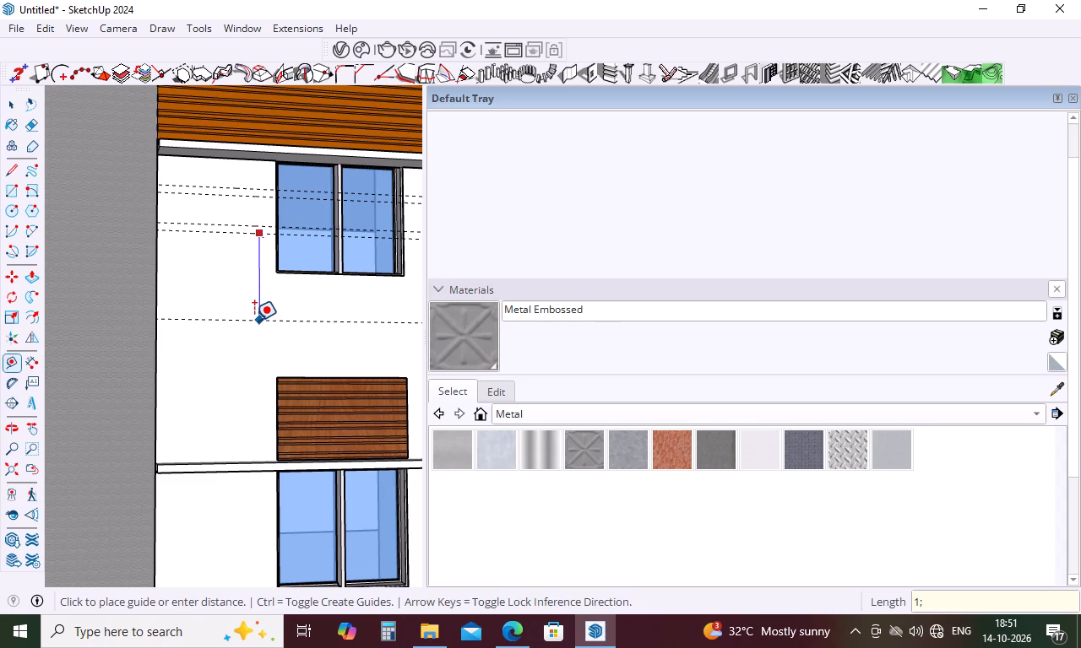
pyautogui.press('BackSpace')
pyautogui.press("'")
pyautogui.press('Return')
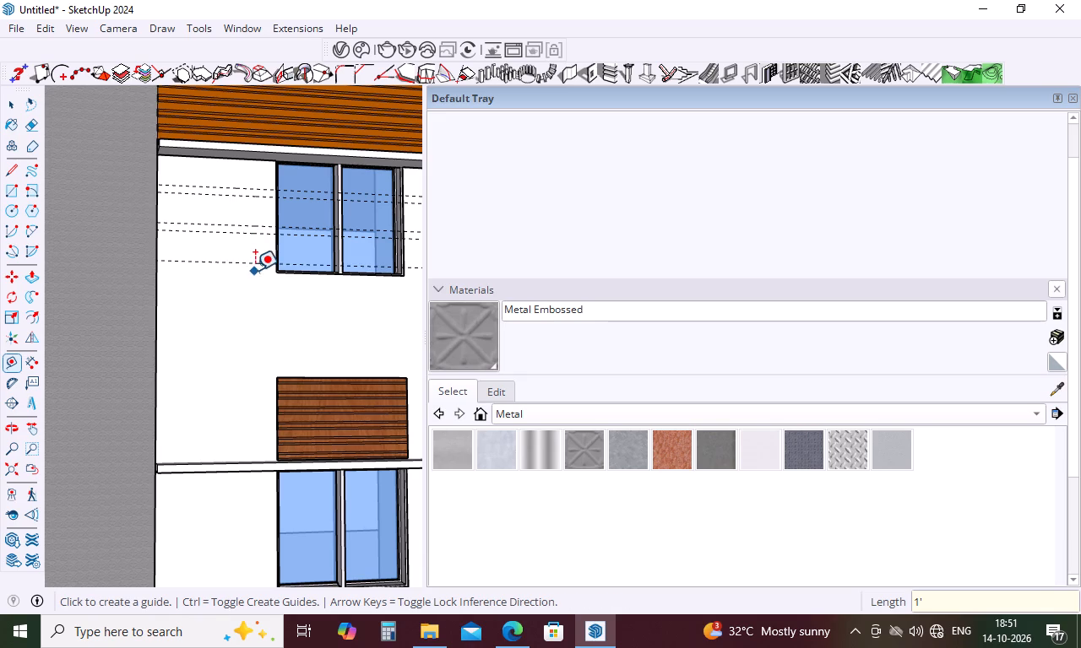
pyautogui.click(258, 262)
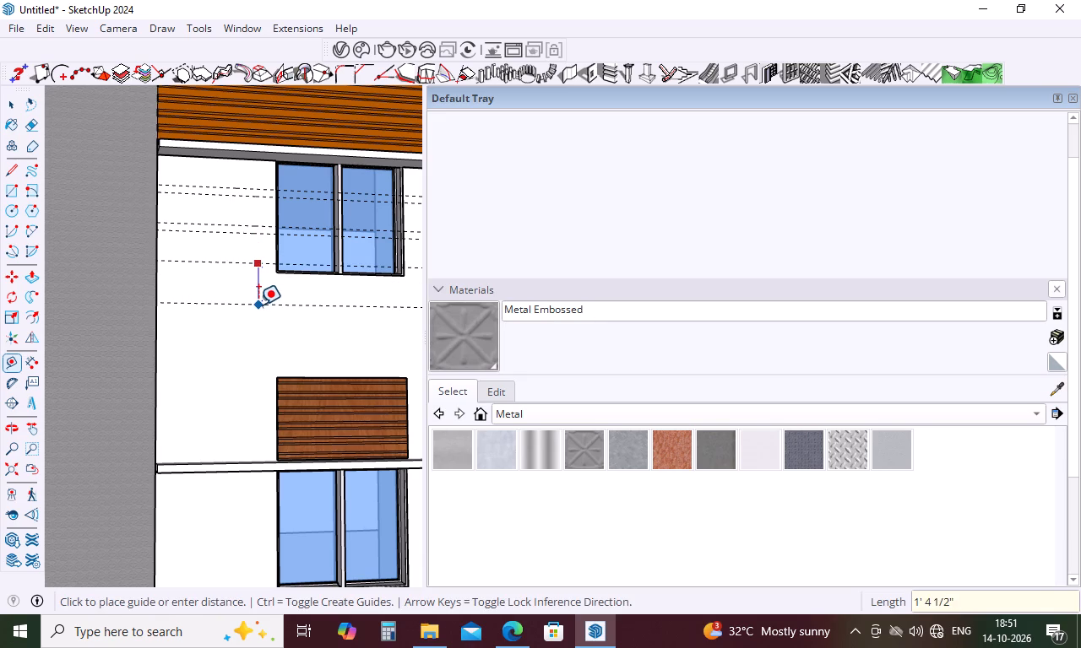
pyautogui.press('3')
pyautogui.press('Return')
# Add a fourth pair of horizontal guides down the front wall, spaced 1' below the last guide and 3" further down.
pyautogui.click(267, 273)
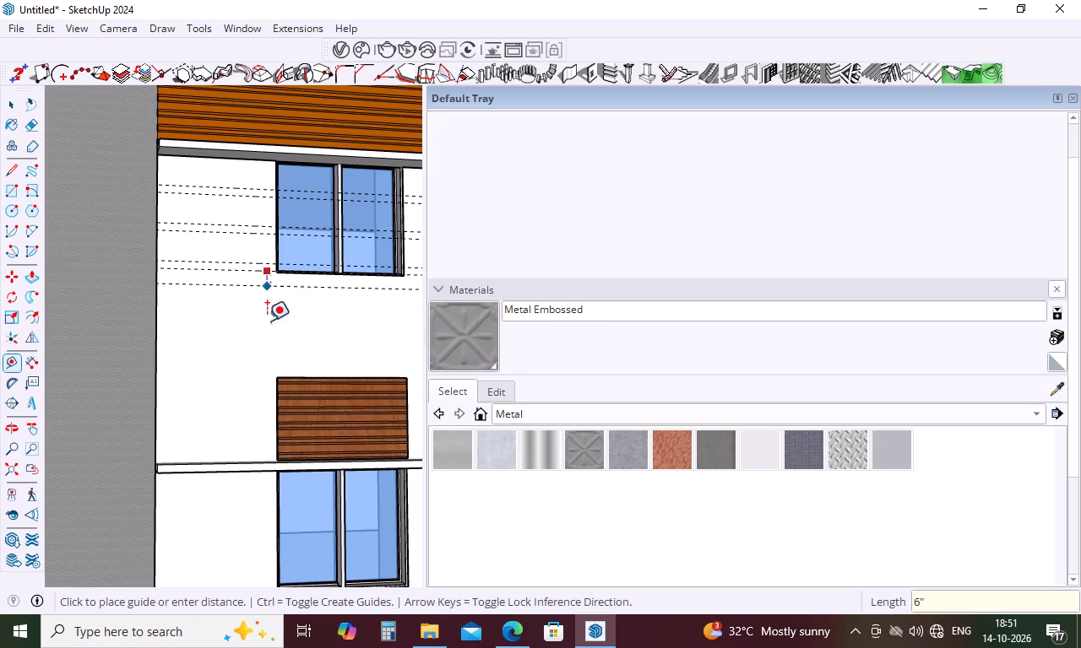
pyautogui.write("1'")
pyautogui.press('Return')
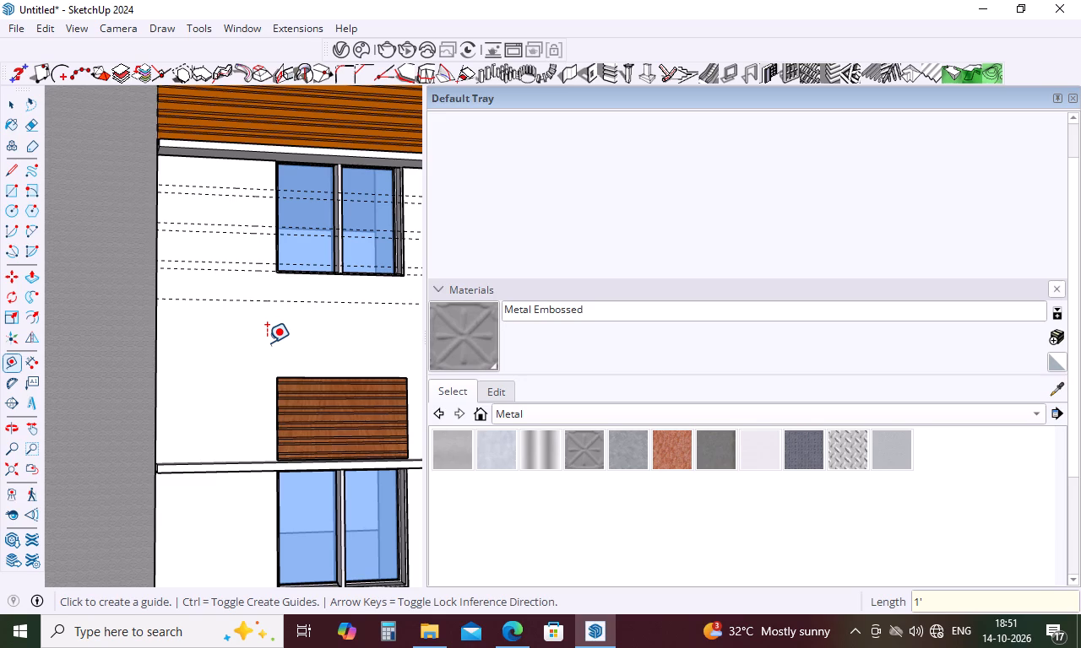
pyautogui.click(276, 297)
pyautogui.press('3')
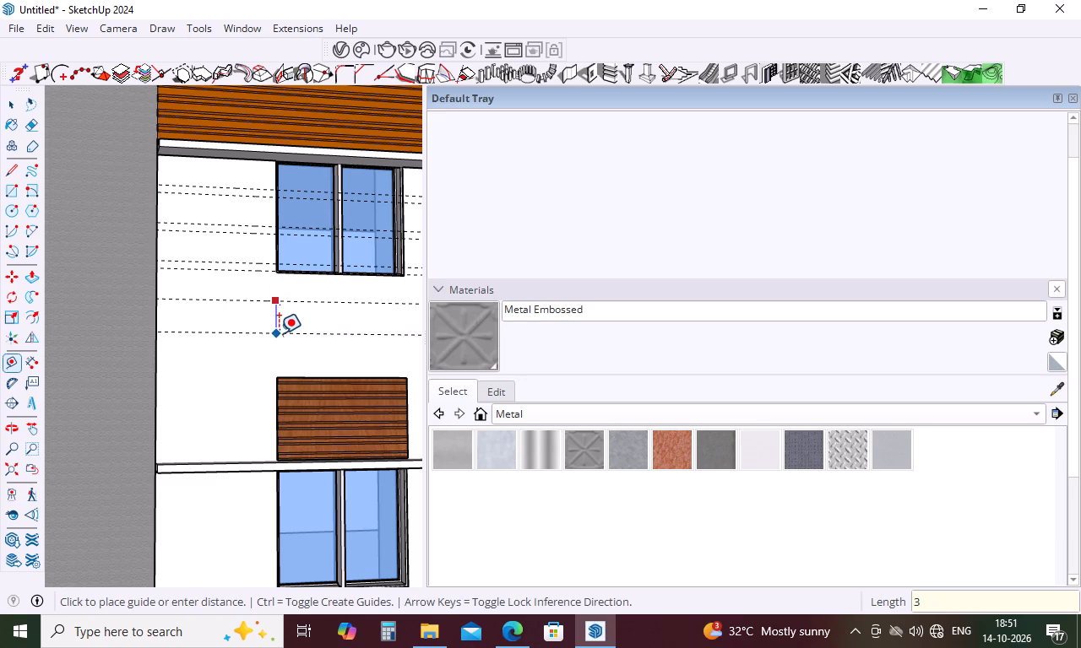
pyautogui.press('Return')
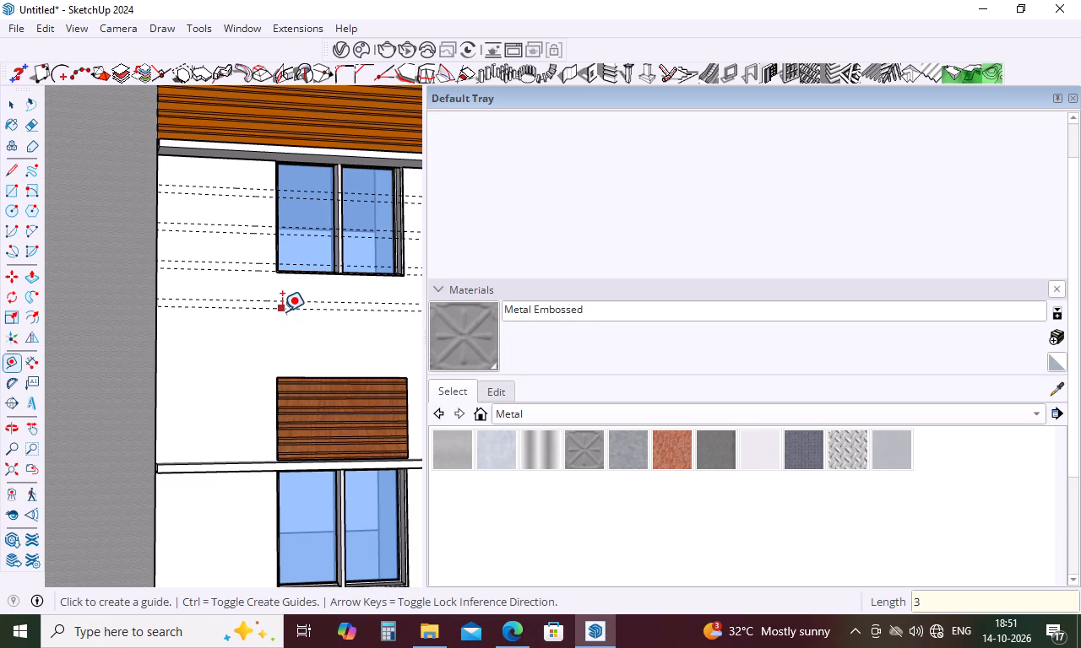
# Add a fifth pair of horizontal guides on the front wall, spaced 1' below the last guide and 3" further down.
pyautogui.click(284, 308)
pyautogui.write("1'")
pyautogui.press('Return')
pyautogui.click(284, 338)
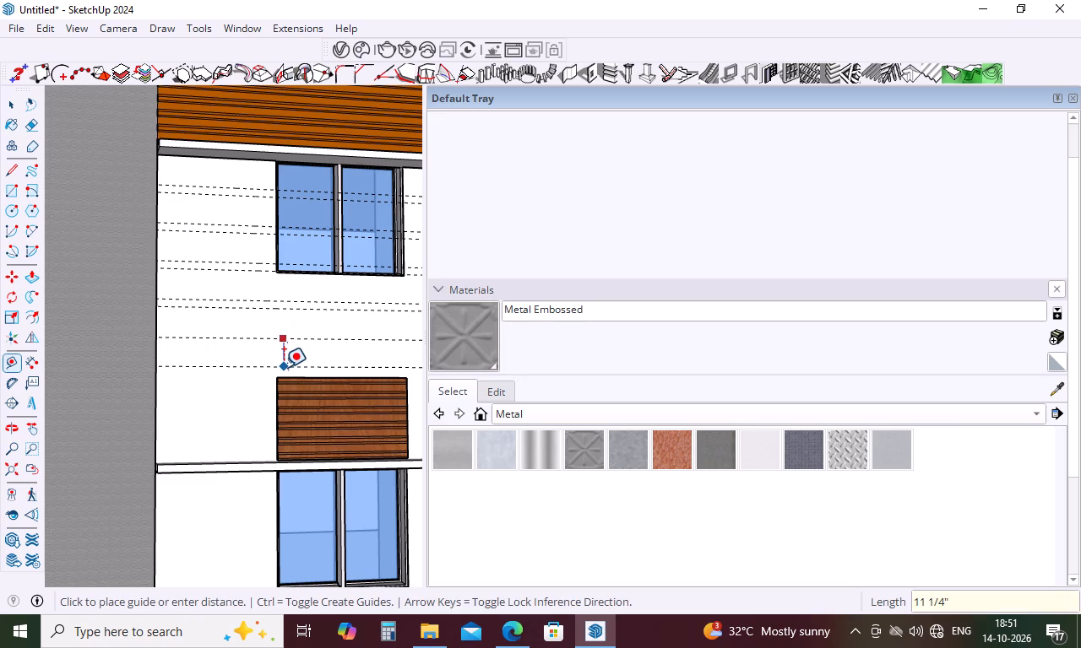
pyautogui.press('3')
pyautogui.press('Return')
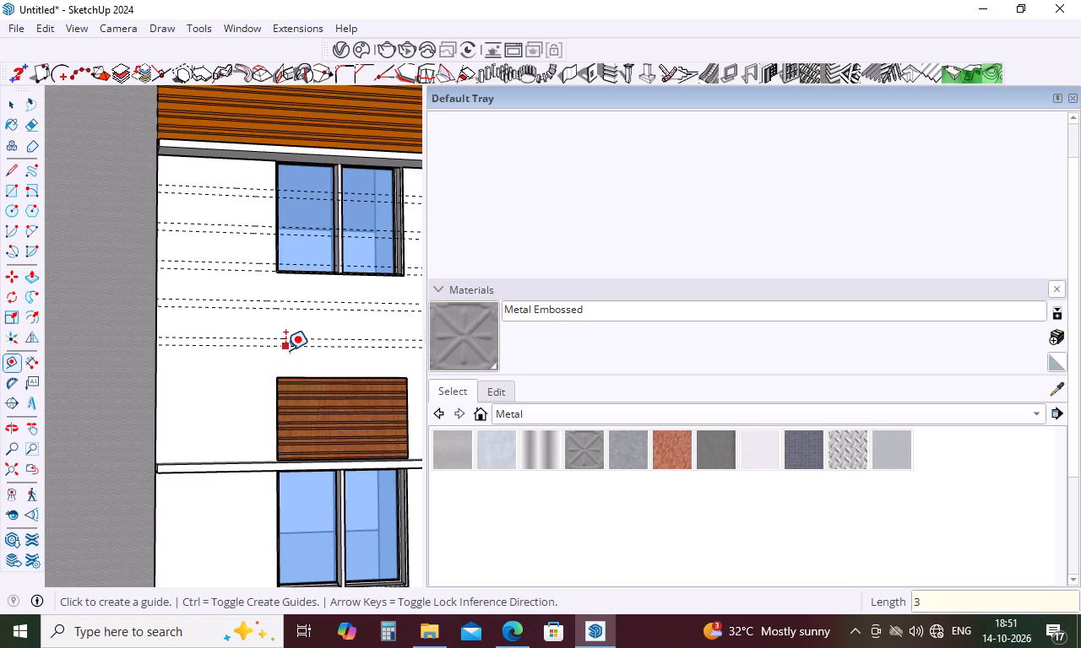
# Add a sixth pair of horizontal guides near the slatted panel's top, spaced 1' below the last guide and 3" further down.
pyautogui.click(288, 349)
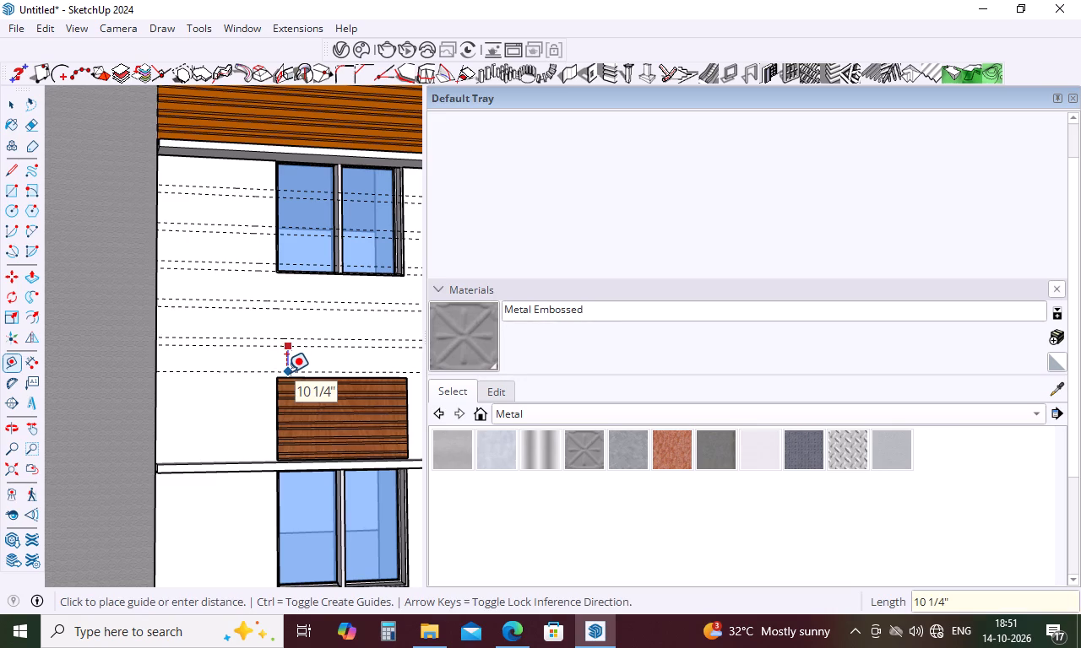
pyautogui.write("1'")
pyautogui.press('Return')
pyautogui.click(231, 372)
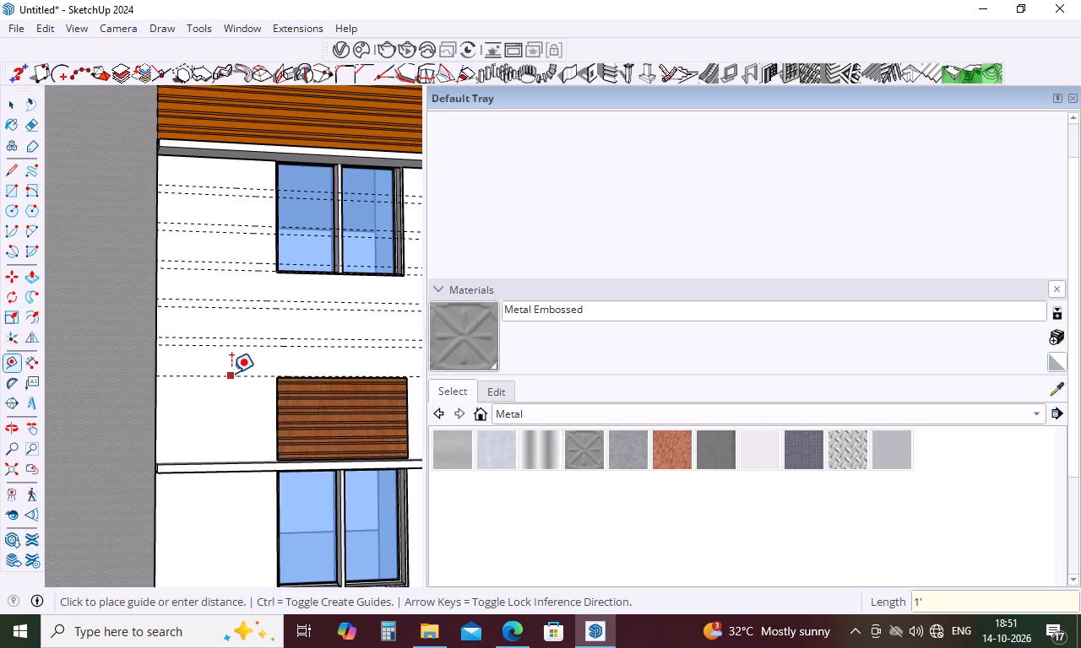
pyautogui.press('3')
pyautogui.press('Return')
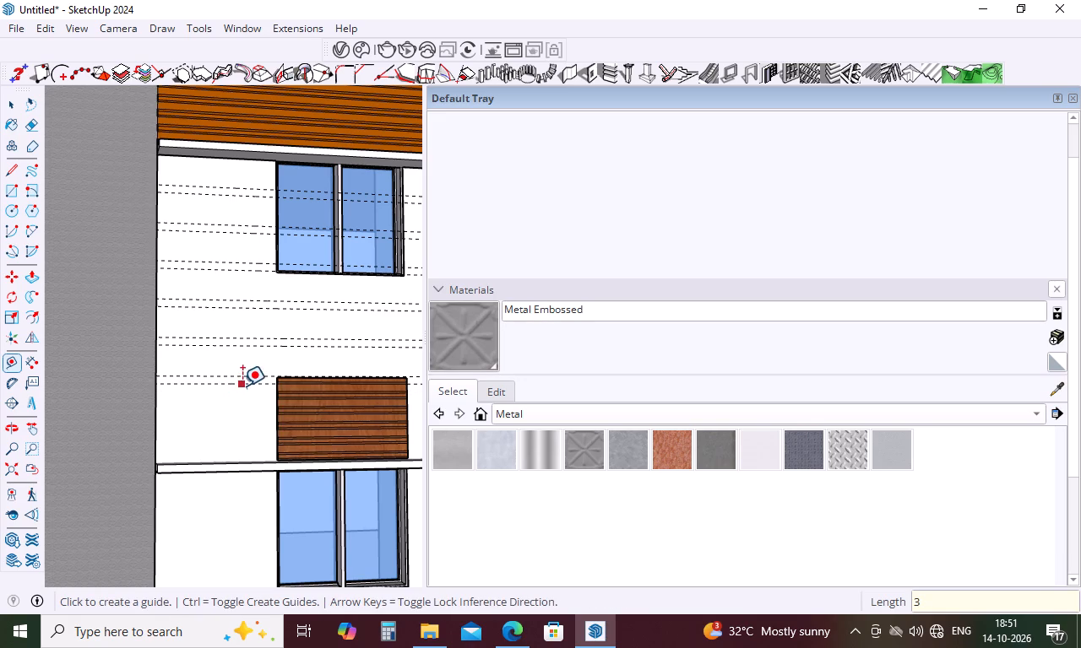
# Add a seventh pair of horizontal guides beside the slatted panel, spaced 1' below the last guide and 3" further down.
pyautogui.click(242, 386)
pyautogui.write("1'")
pyautogui.press('Return')
pyautogui.click(245, 414)
pyautogui.press('3')
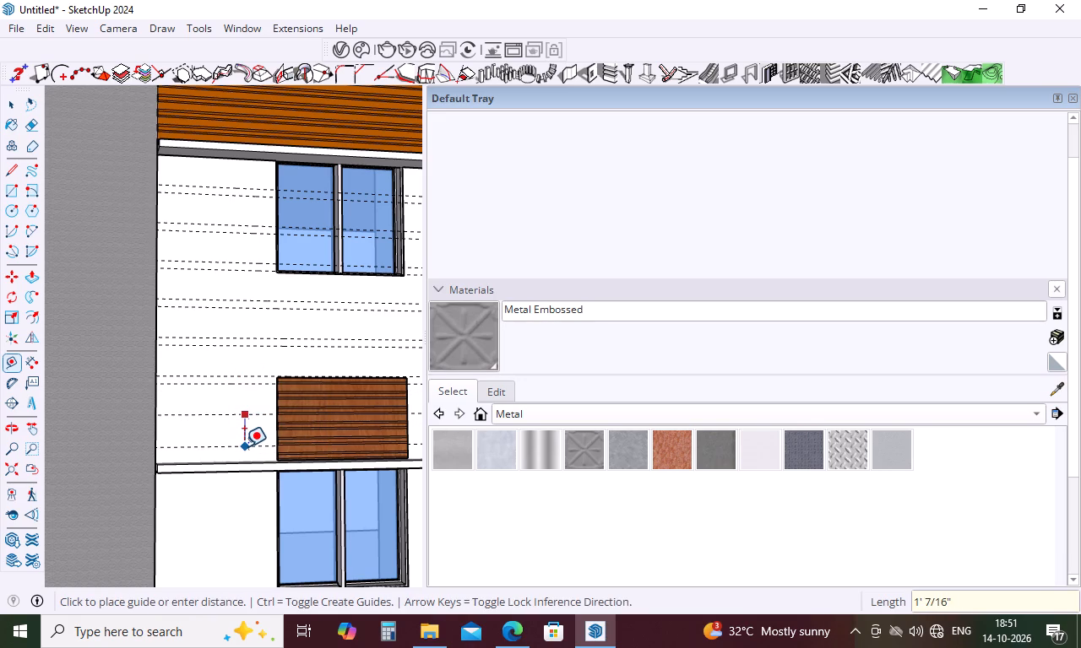
pyautogui.press('Return')
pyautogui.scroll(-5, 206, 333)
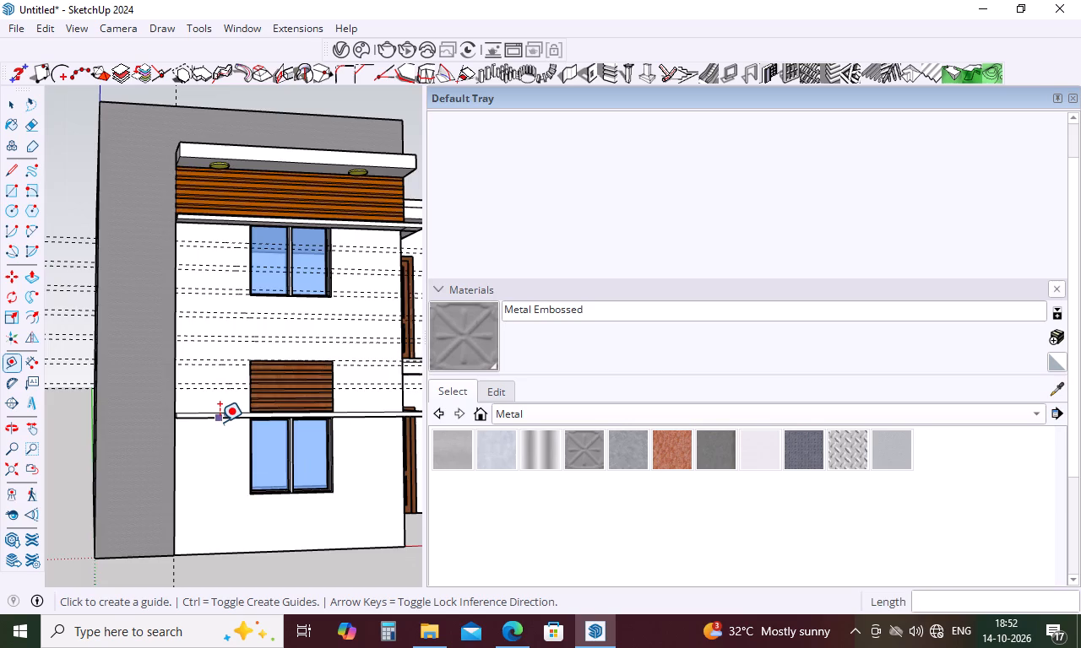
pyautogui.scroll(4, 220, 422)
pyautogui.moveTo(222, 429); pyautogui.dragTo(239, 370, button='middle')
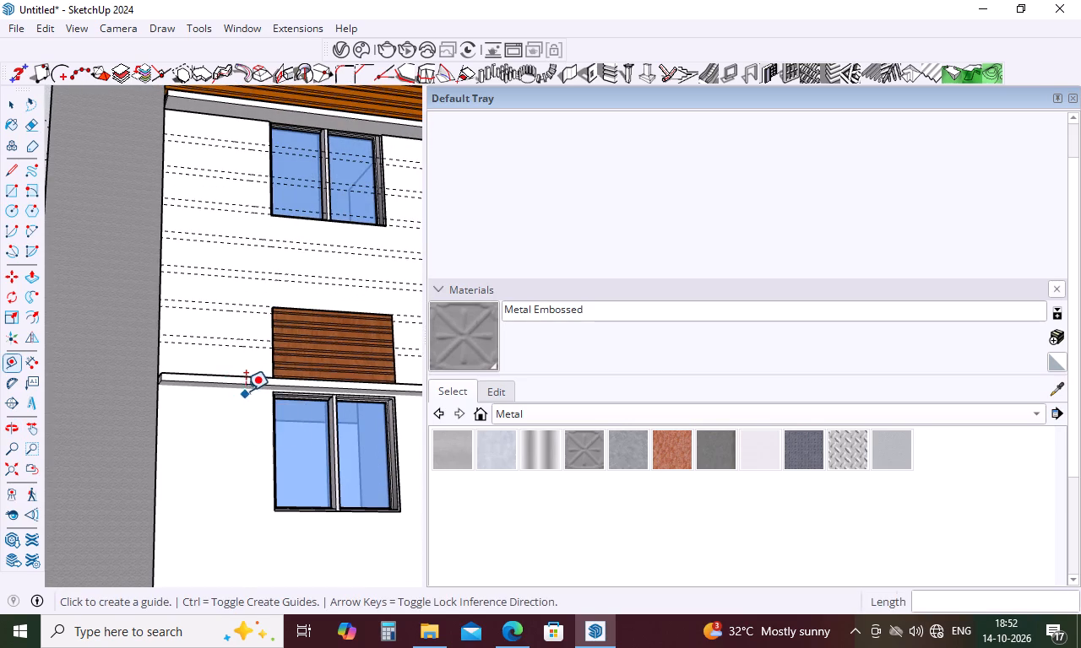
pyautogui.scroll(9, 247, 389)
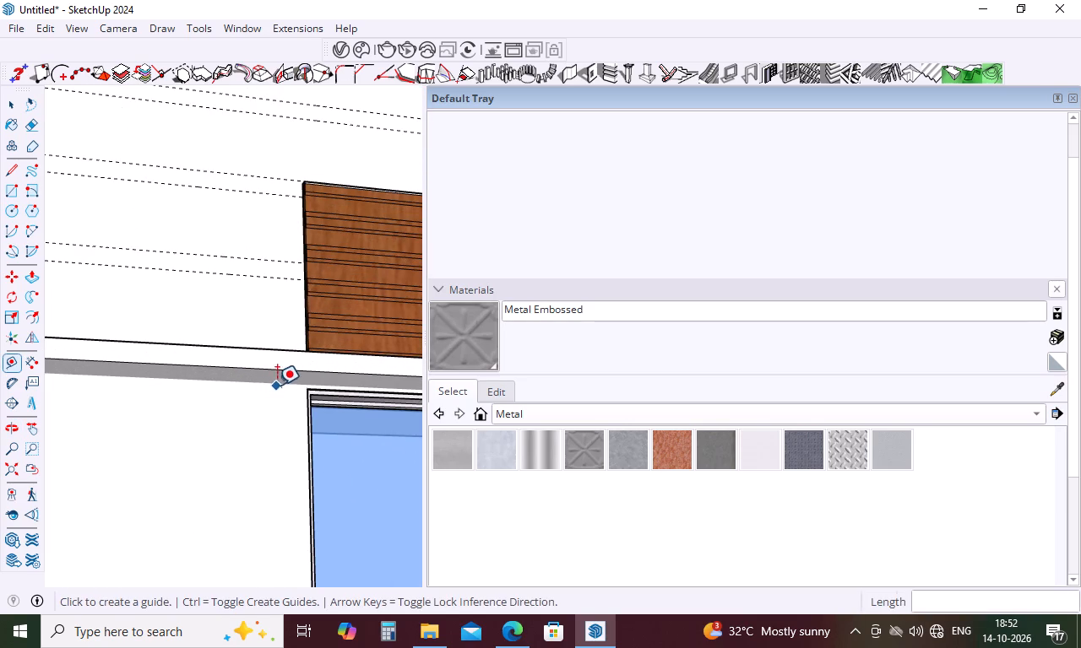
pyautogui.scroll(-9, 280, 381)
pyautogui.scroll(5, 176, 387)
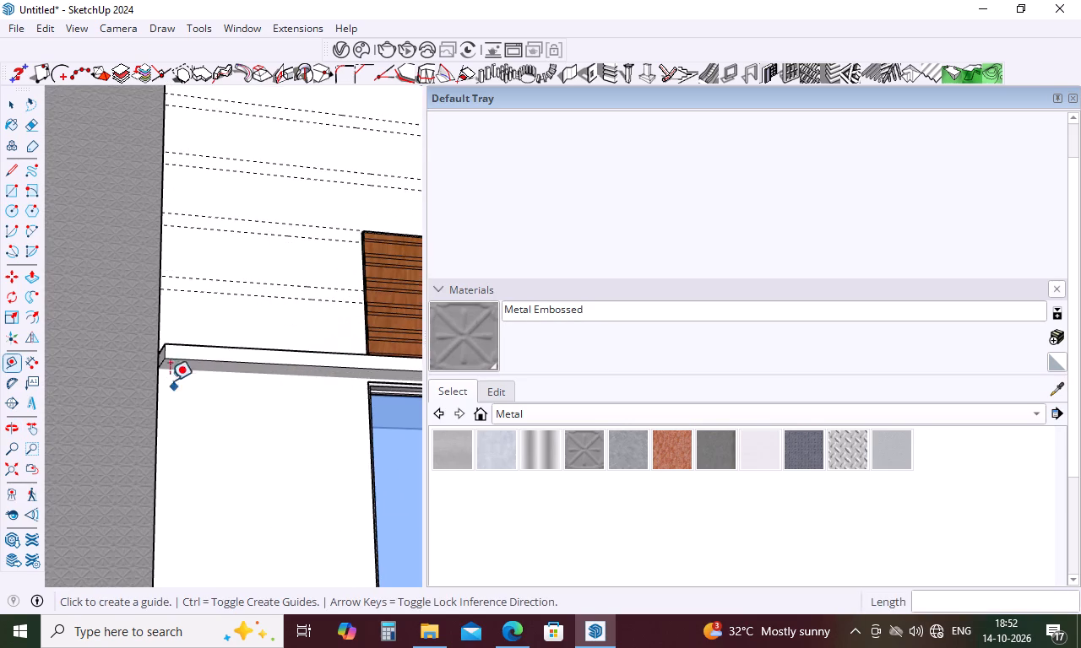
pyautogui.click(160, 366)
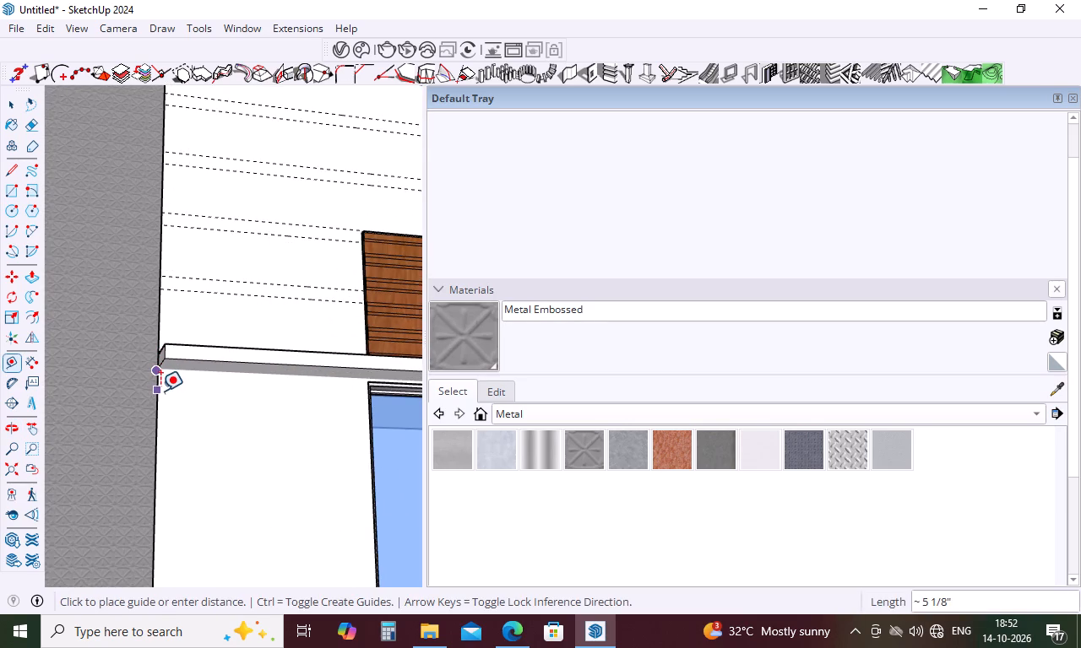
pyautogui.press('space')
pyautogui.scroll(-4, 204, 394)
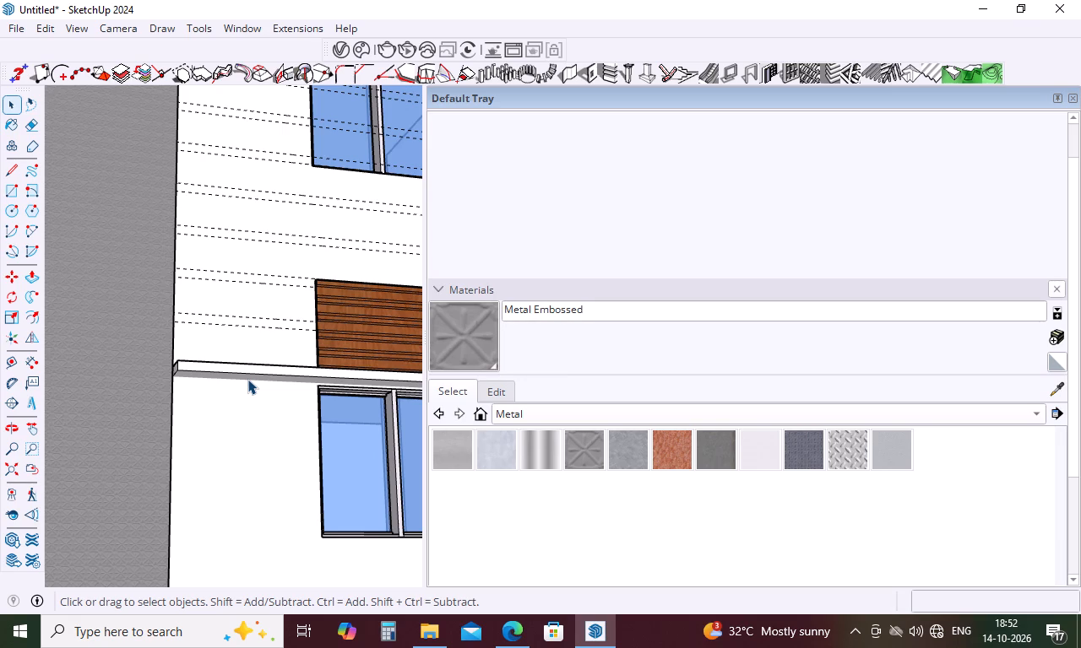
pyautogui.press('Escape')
# Draw a short line on the front wall along the lower ledge's bottom edge, starting at the corner by the grey side wall.
pyautogui.press('l')
pyautogui.scroll(-4, 178, 301)
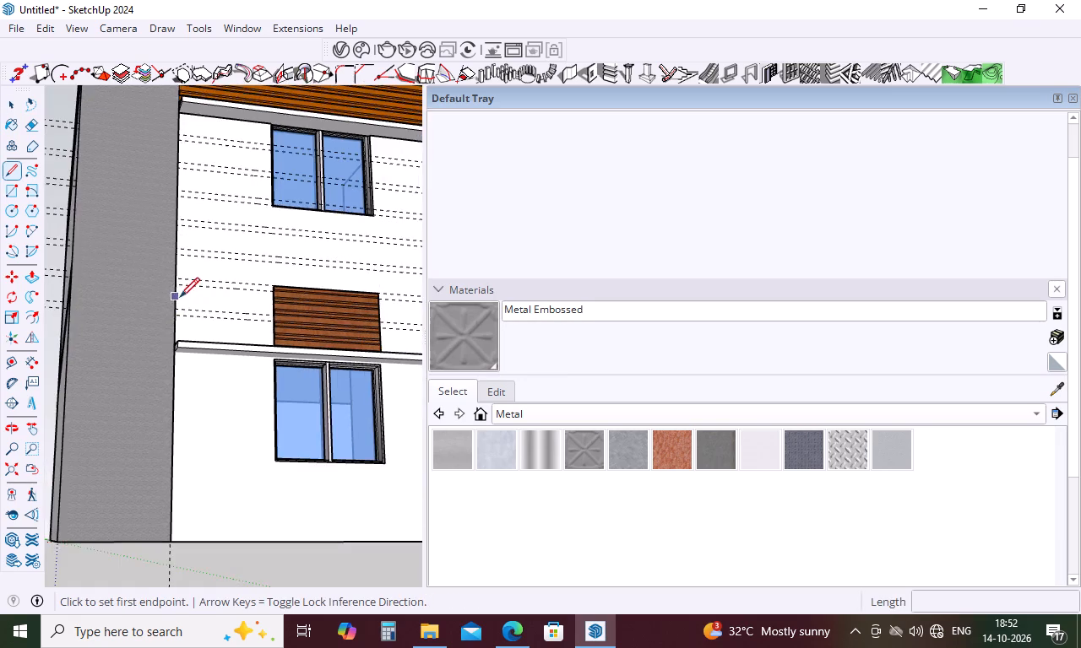
pyautogui.scroll(19, 179, 342)
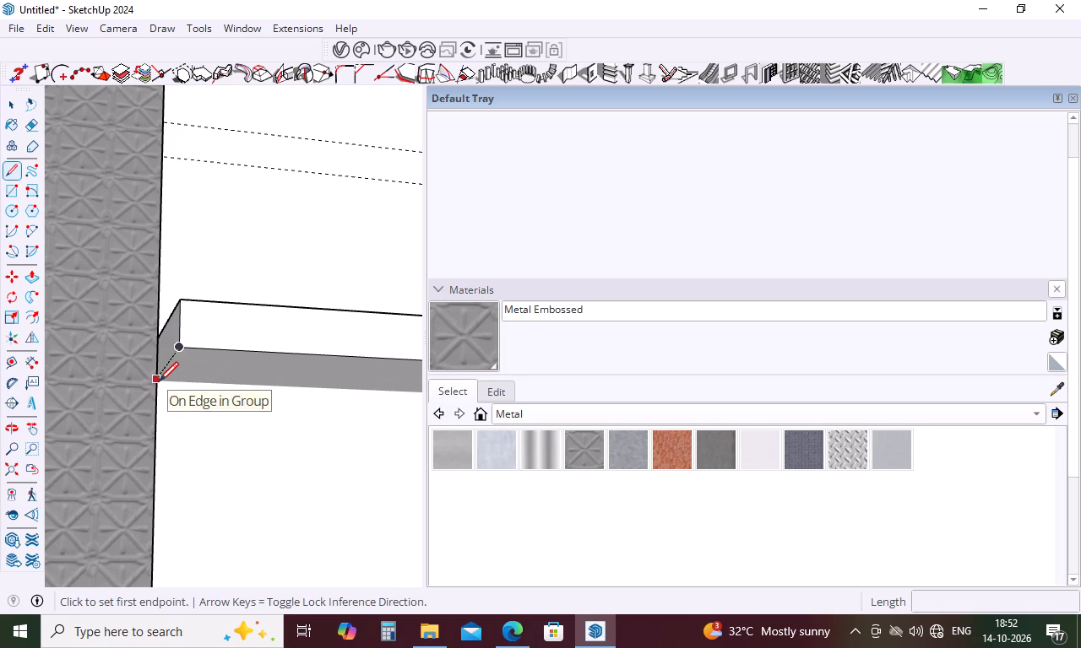
pyautogui.scroll(11, 159, 382)
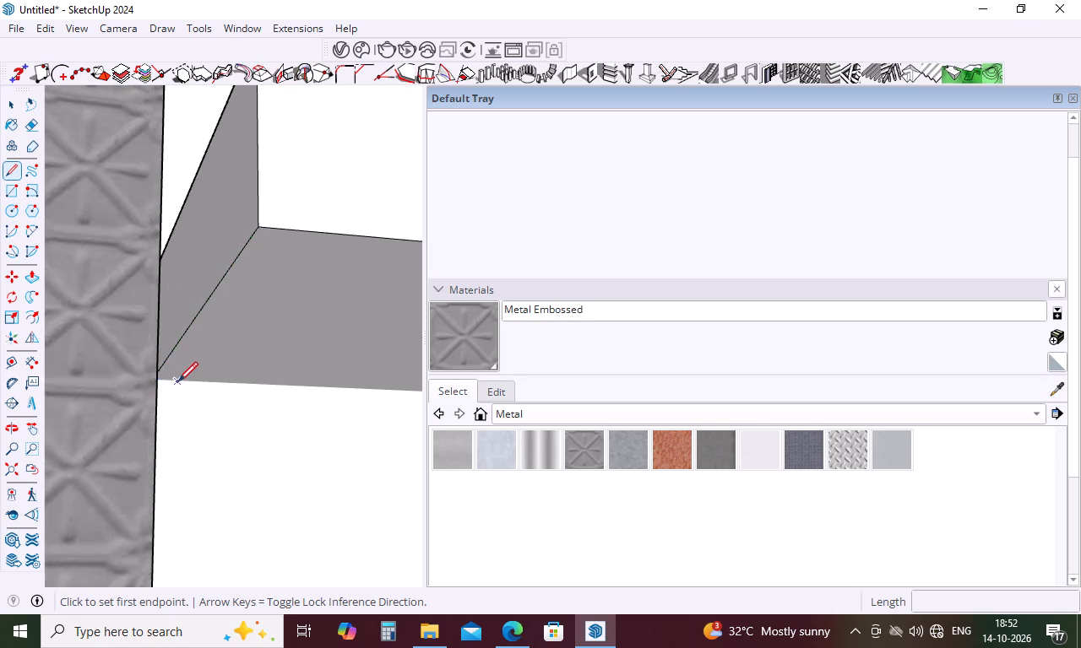
pyautogui.scroll(8, 178, 381)
pyautogui.moveTo(178, 379); pyautogui.dragTo(59, 378, button='middle')
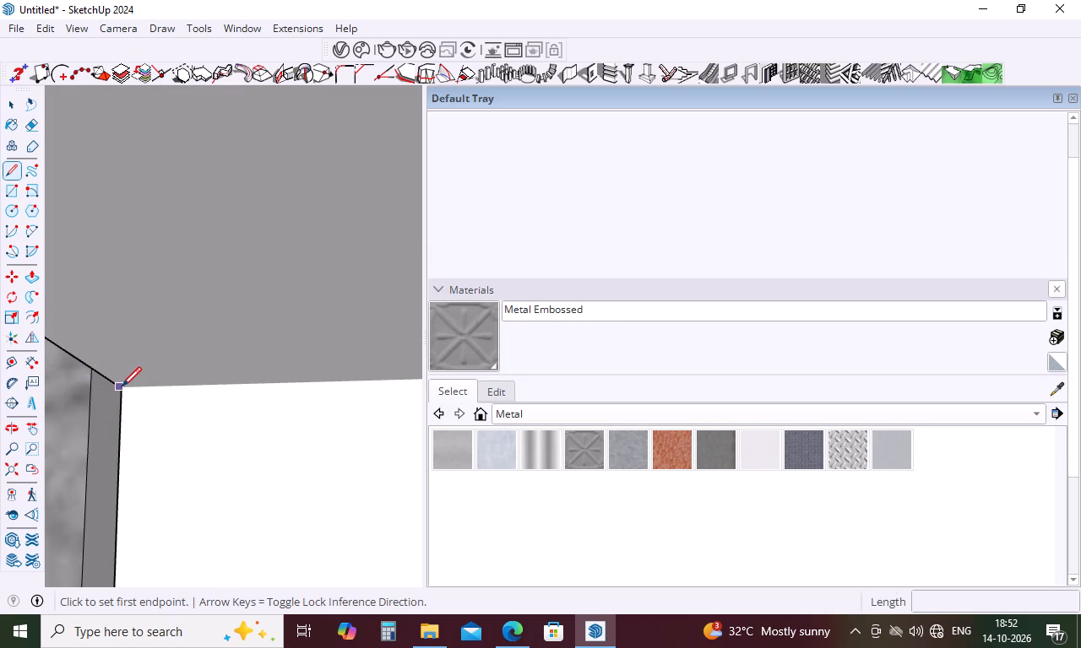
pyautogui.click(121, 389)
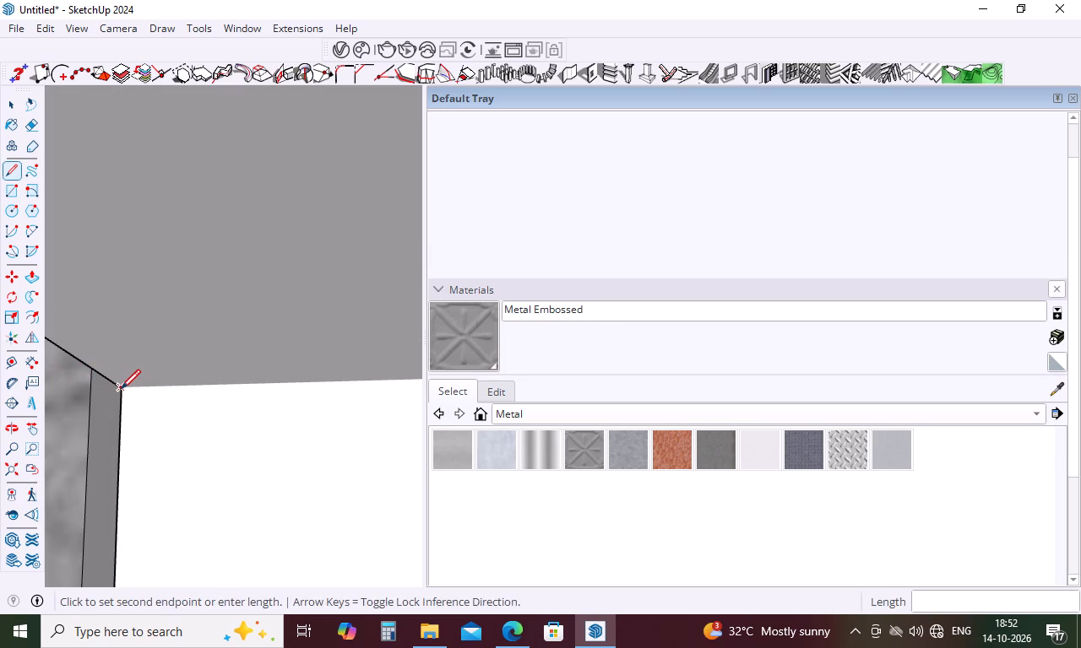
pyautogui.click(326, 391)
pyautogui.scroll(-11, 327, 390)
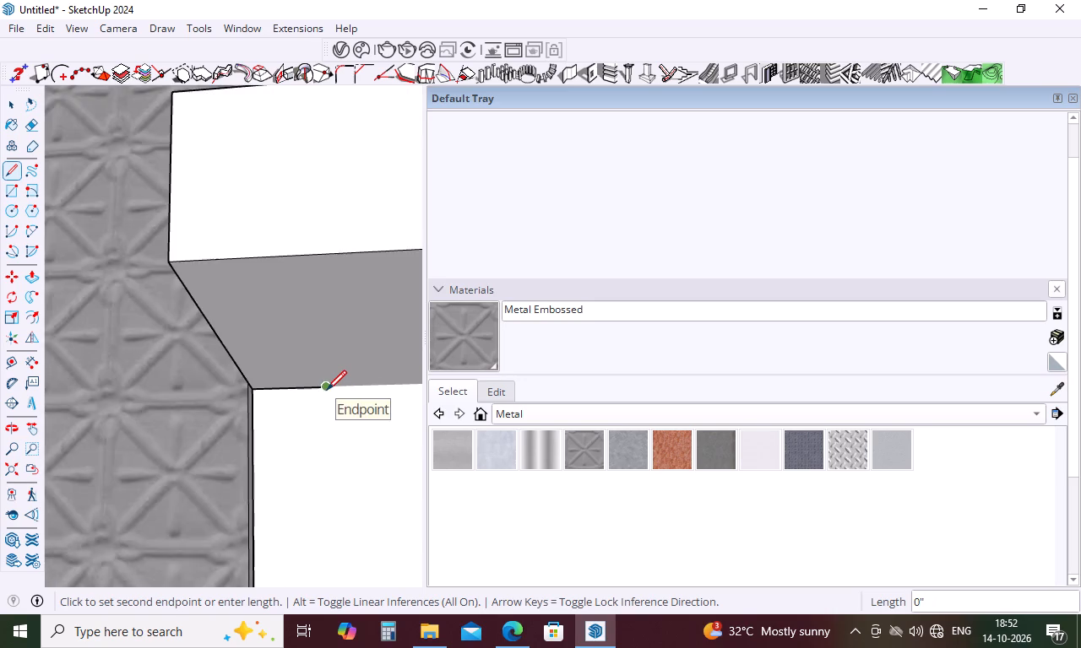
pyautogui.scroll(-6, 327, 390)
pyautogui.press('space')
# Place horizontal guides on the lower front wall, one 1' below the short line under the ledge and another 3" below that.
pyautogui.press('t')
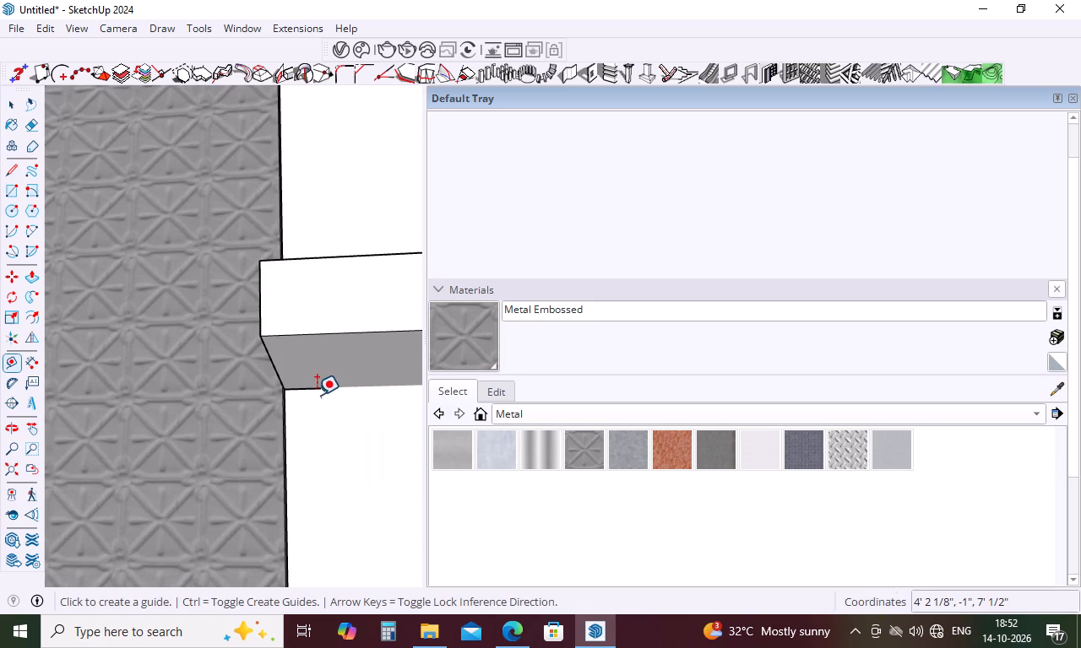
pyautogui.click(312, 393)
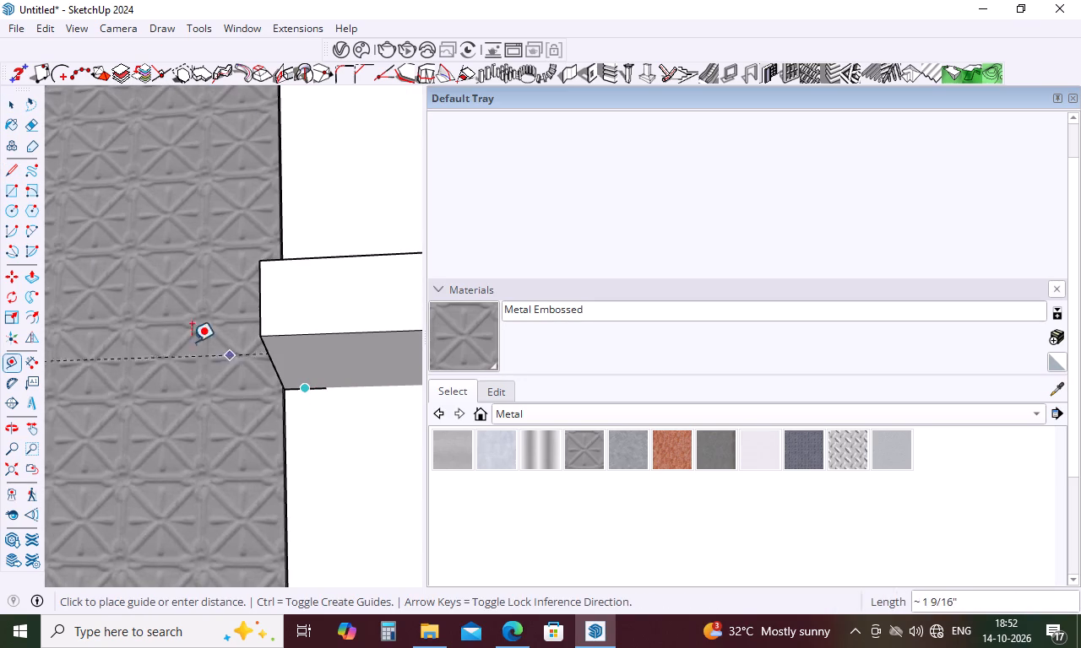
pyautogui.scroll(-20, 177, 337)
pyautogui.scroll(-4, 177, 337)
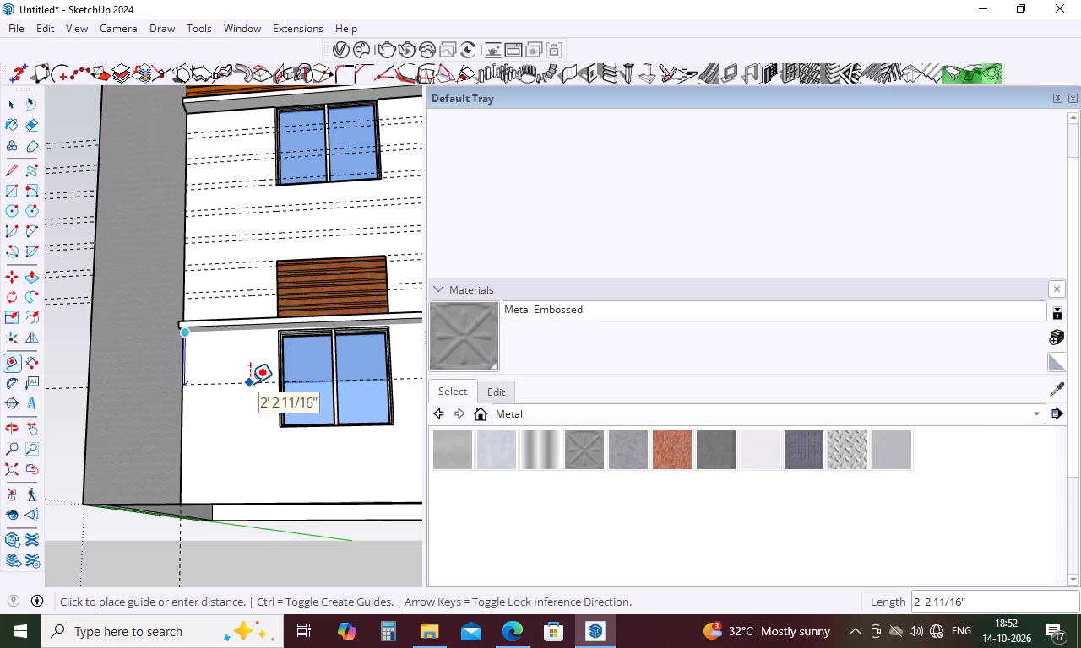
pyautogui.write("1'")
pyautogui.press('Return')
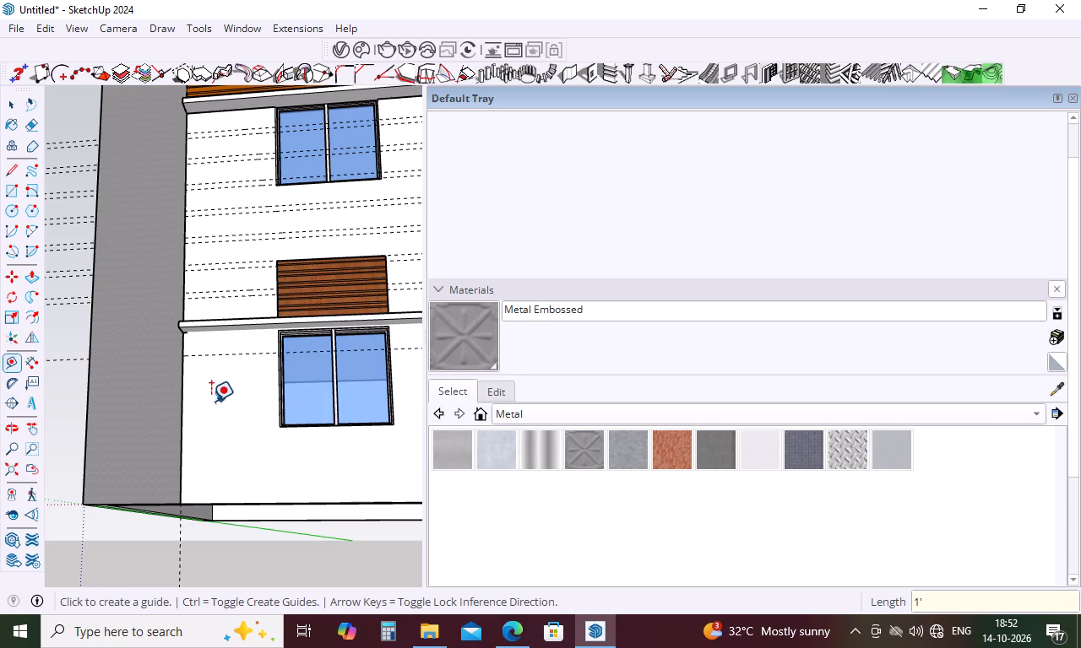
pyautogui.scroll(-5, 59, 402)
pyautogui.moveTo(62, 406); pyautogui.dragTo(177, 423, button='middle')
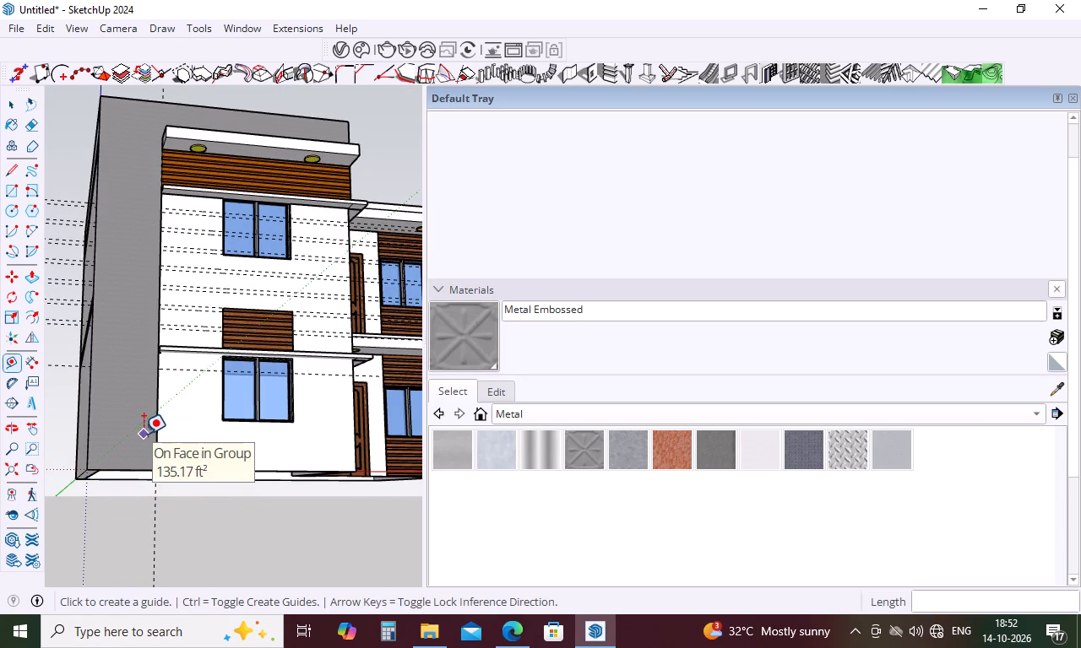
pyautogui.scroll(5, 144, 434)
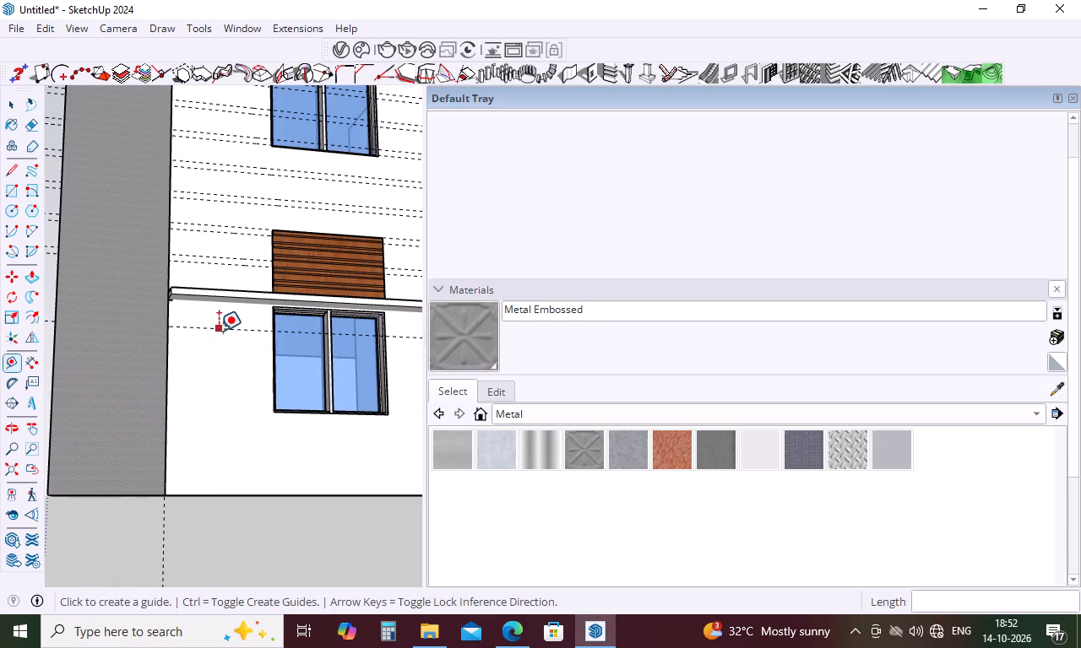
pyautogui.click(219, 331)
pyautogui.press('3')
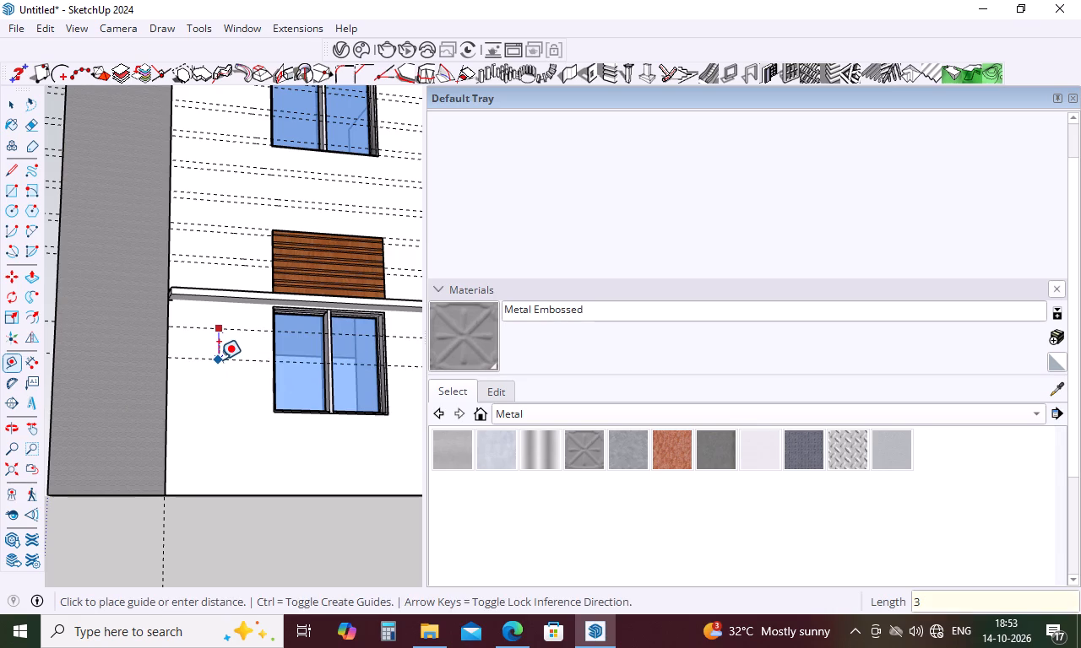
pyautogui.press('Return')
# Add a second pair of horizontal guides below the lower ledge, spaced 1' below the last guide and 3" further down.
pyautogui.moveTo(236, 339); pyautogui.dragTo(238, 350)
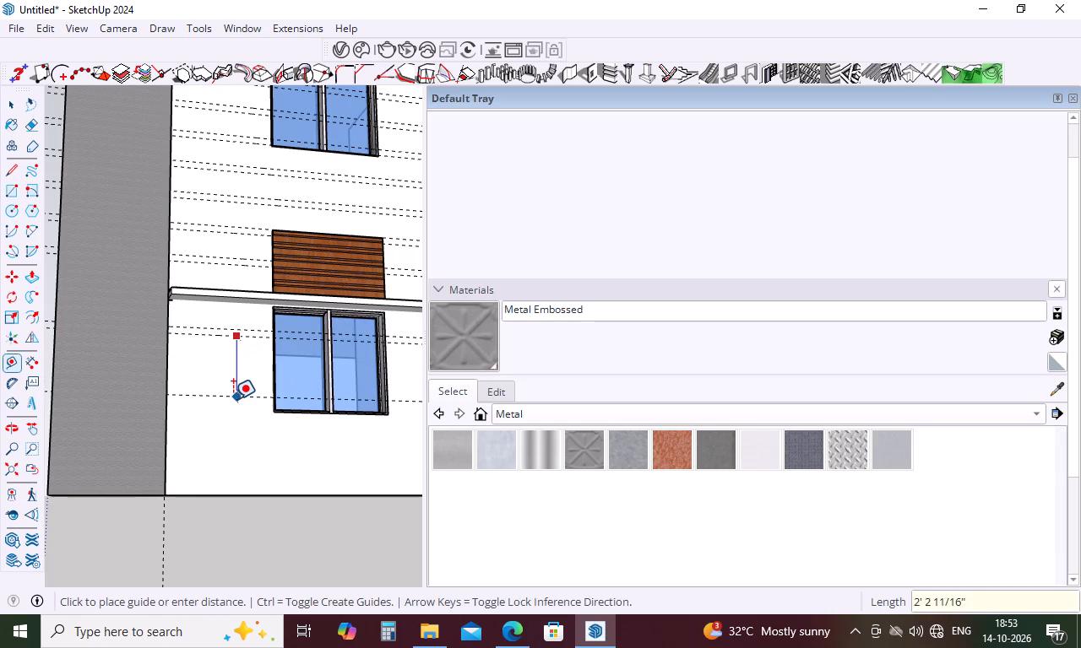
pyautogui.press('1')
pyautogui.press("'")
pyautogui.press('Return')
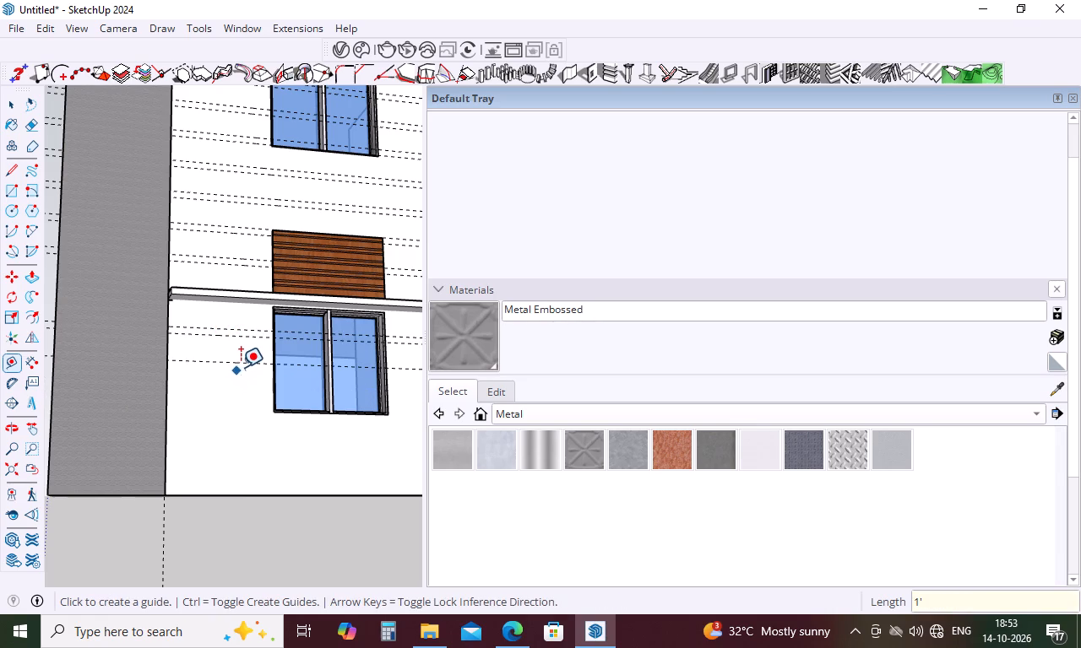
pyautogui.moveTo(241, 366); pyautogui.dragTo(242, 380)
pyautogui.press('3')
pyautogui.press('Return')
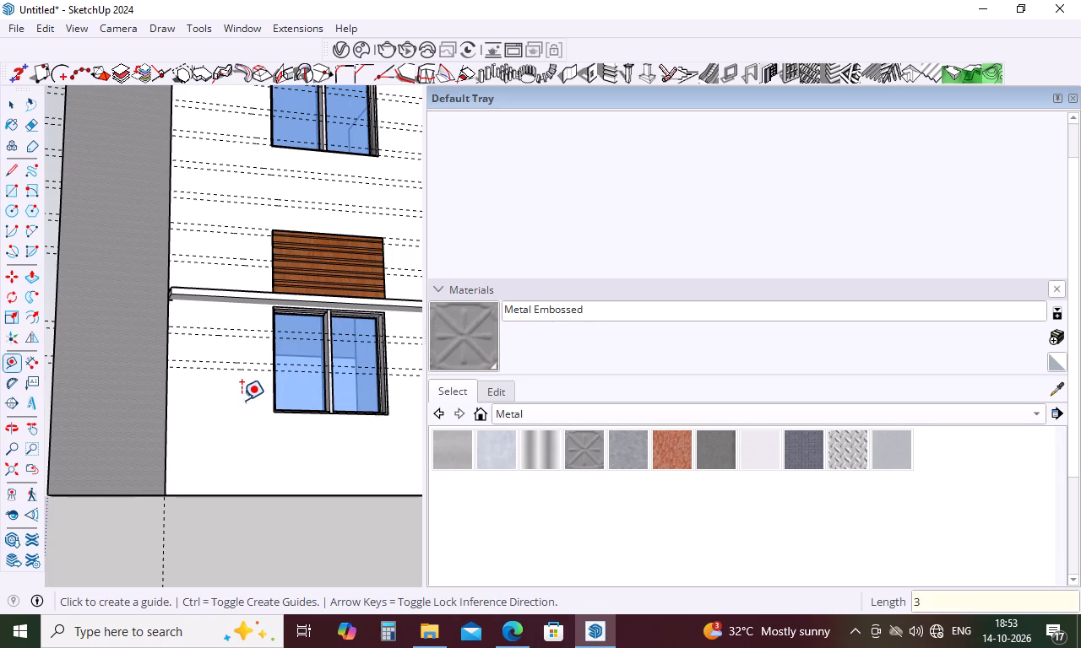
# Add a third pair of horizontal guides near the lower window's bottom, spaced 1' below the last guide and 3" further down.
pyautogui.click(256, 371)
pyautogui.write("1'")
pyautogui.press('Return')
pyautogui.click(263, 393)
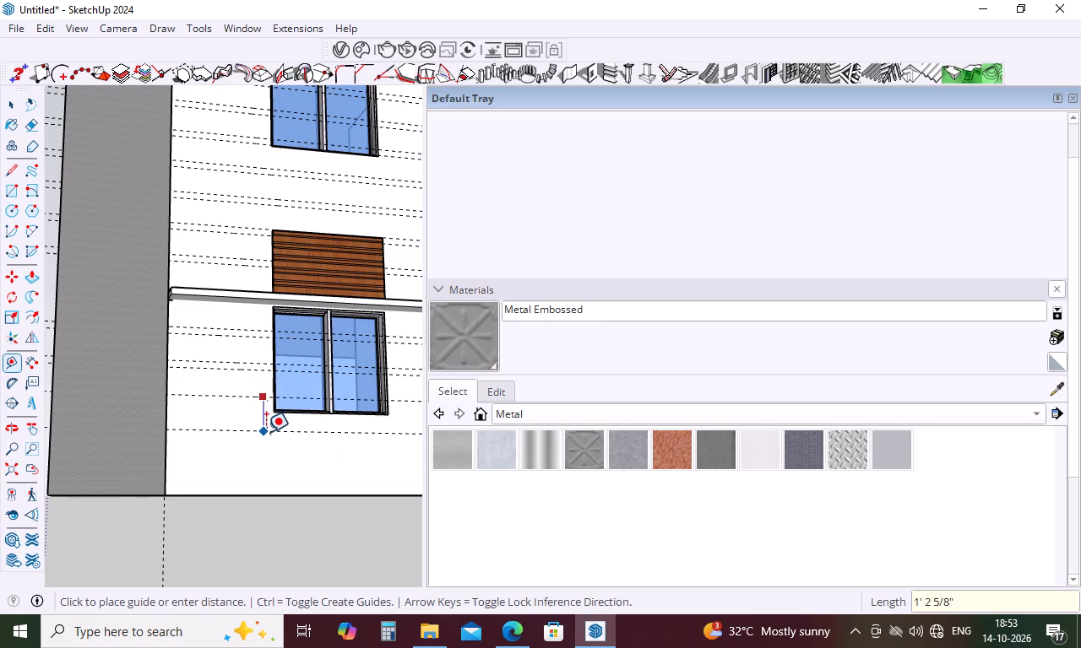
pyautogui.press('3')
pyautogui.press('Return')
# Add a fourth pair of horizontal guides below the lower window, spaced 1' below the last guide and 3" further down.
pyautogui.click(260, 408)
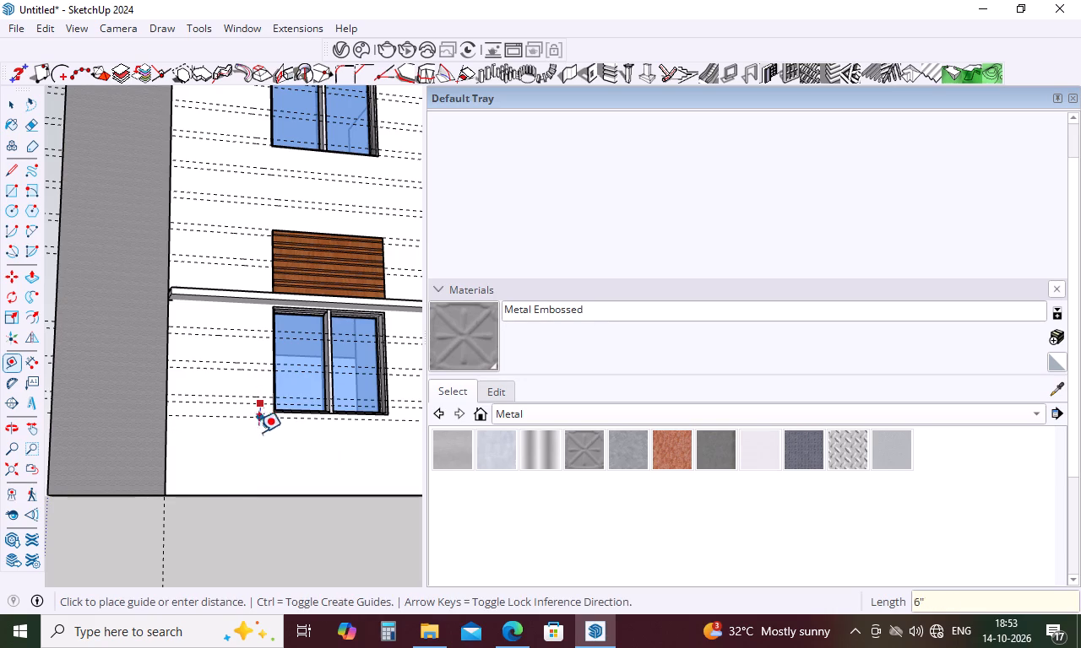
pyautogui.write("1'")
pyautogui.press('Return')
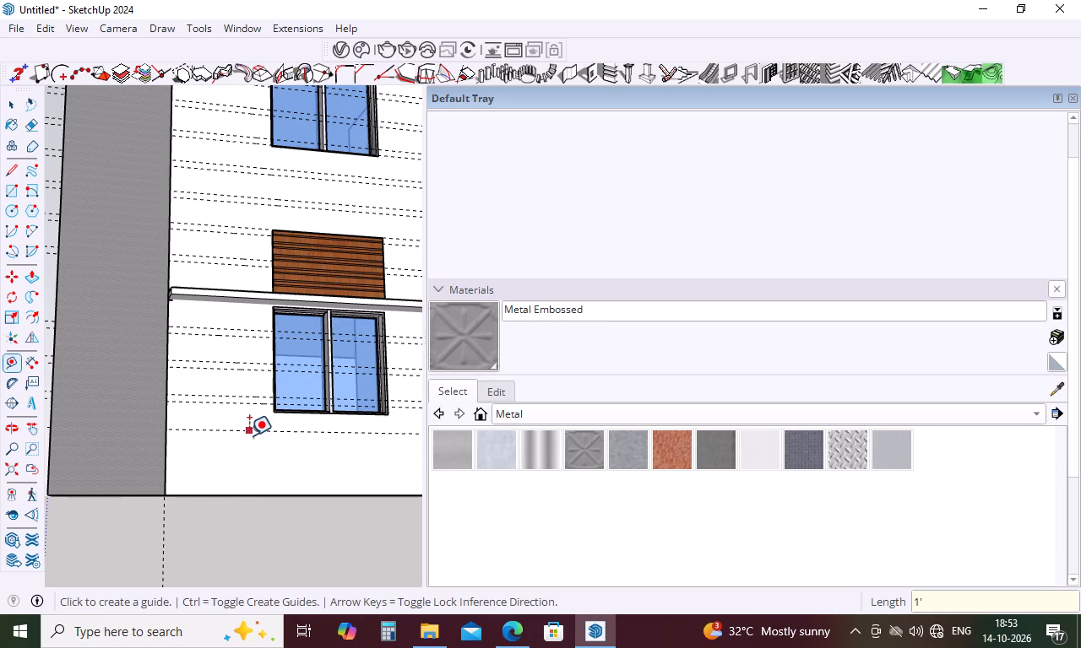
pyautogui.click(251, 434)
pyautogui.press('3')
pyautogui.press('Return')
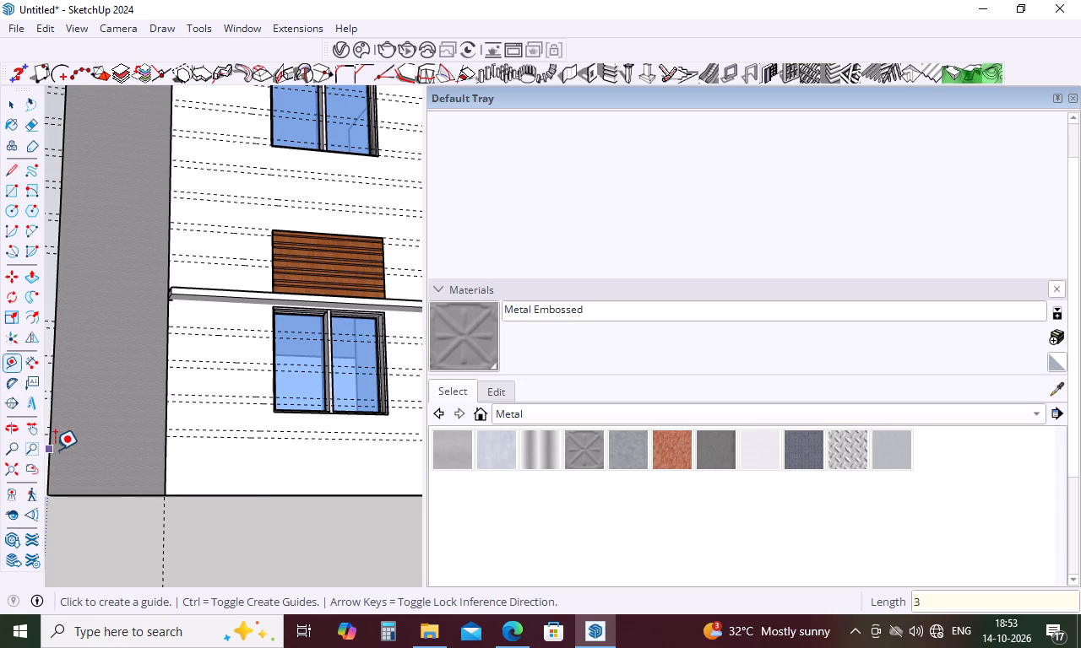
pyautogui.scroll(-5, 55, 450)
pyautogui.press('space')
# Draw a rectangle between the topmost guide pair on the front wall, from the grey side wall to the upper window's near edge.
pyautogui.scroll(-4, 203, 453)
pyautogui.moveTo(205, 453); pyautogui.dragTo(210, 523, button='middle')
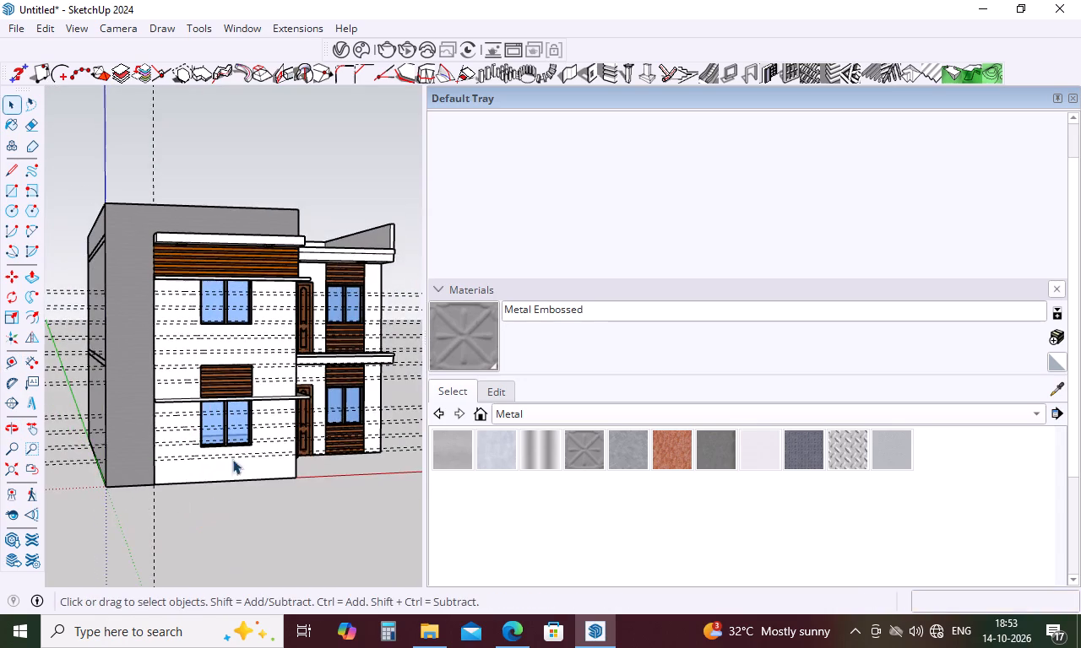
pyautogui.scroll(5, 271, 316)
pyautogui.press('Escape')
pyautogui.press('r')
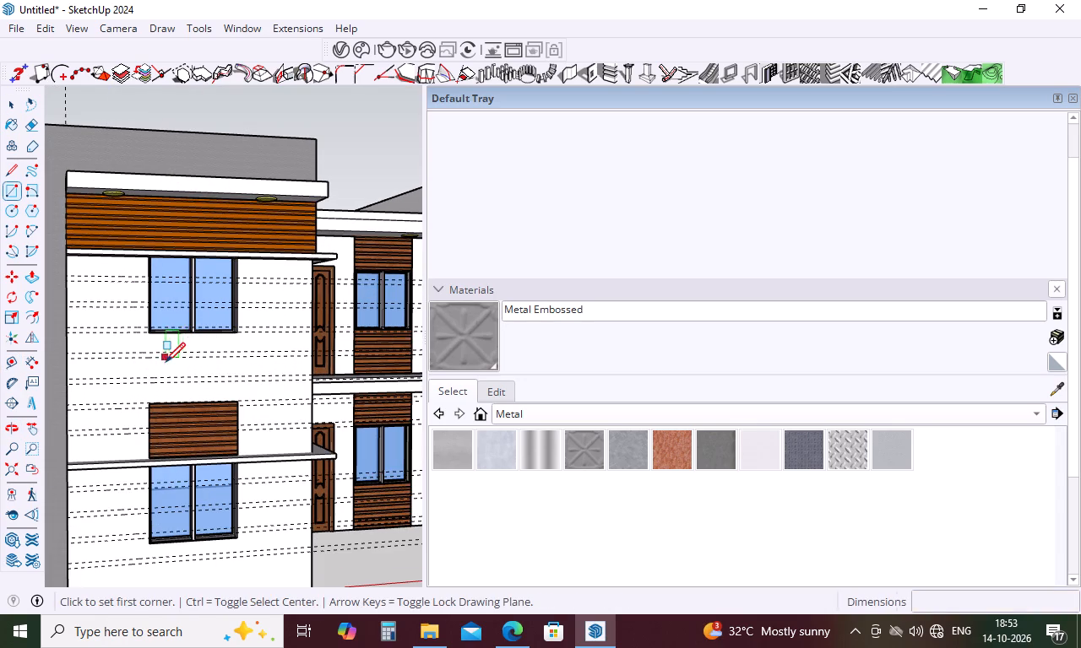
pyautogui.moveTo(111, 289); pyautogui.dragTo(4, 332, button='middle')
pyautogui.scroll(-5, 230, 332)
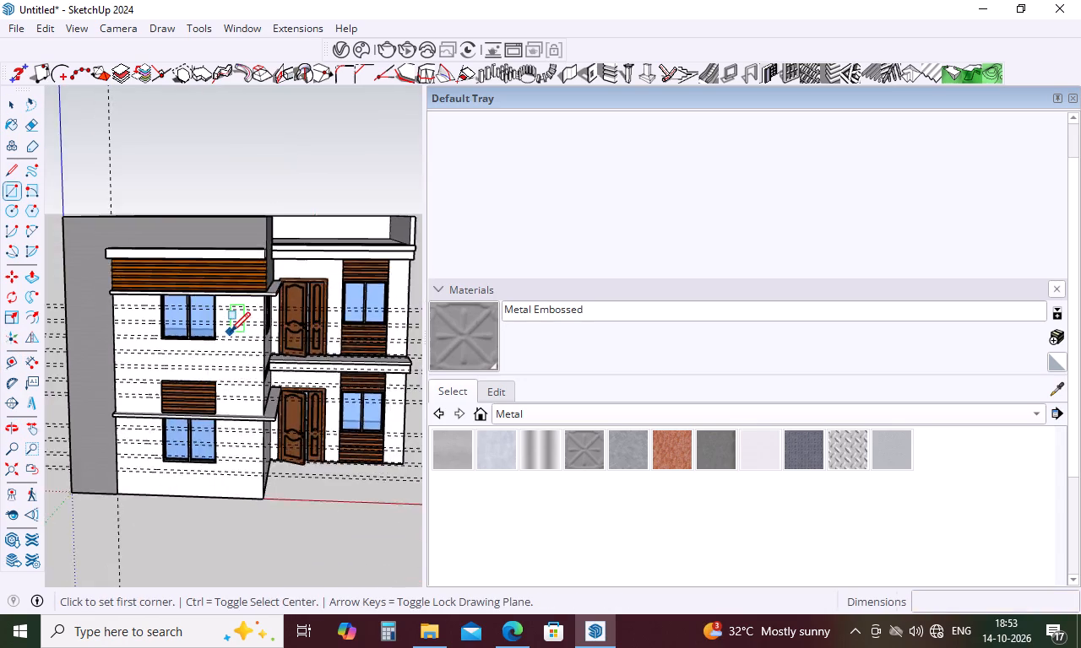
pyautogui.scroll(-4, 231, 332)
pyautogui.scroll(14, 120, 314)
pyautogui.scroll(8, 167, 293)
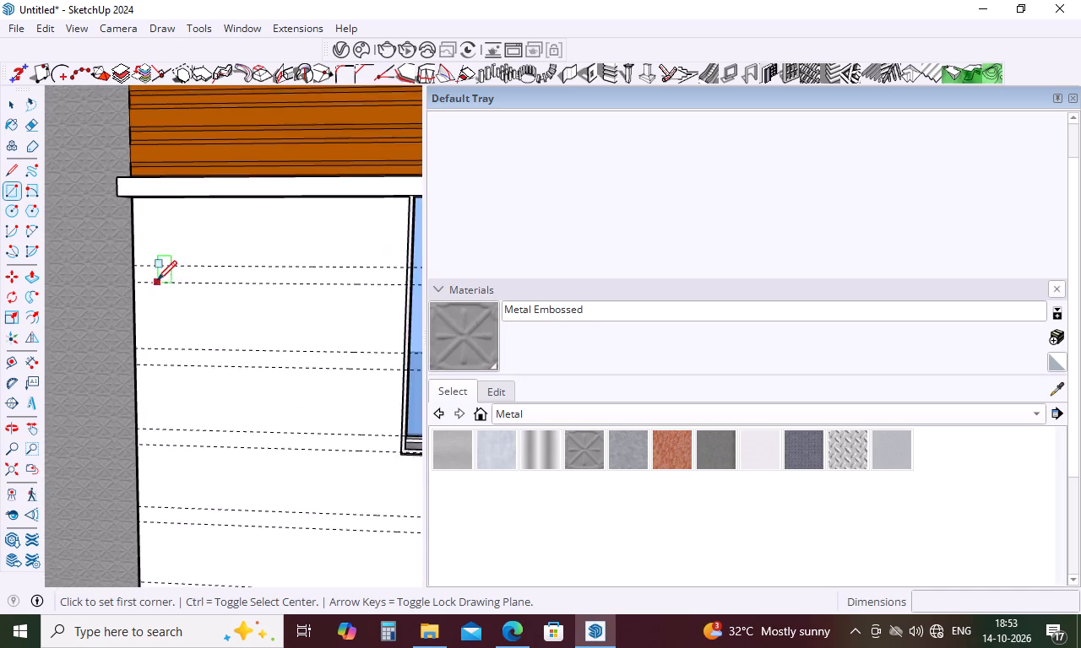
pyautogui.scroll(13, 157, 280)
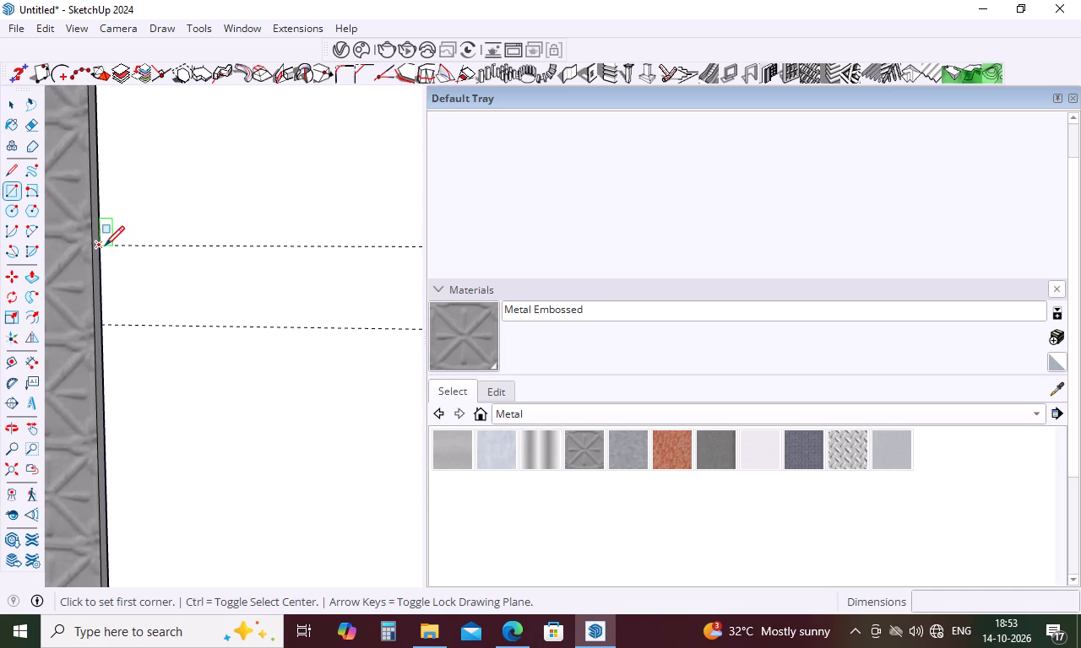
pyautogui.scroll(4, 105, 246)
pyautogui.click(105, 246)
pyautogui.scroll(-16, 61, 325)
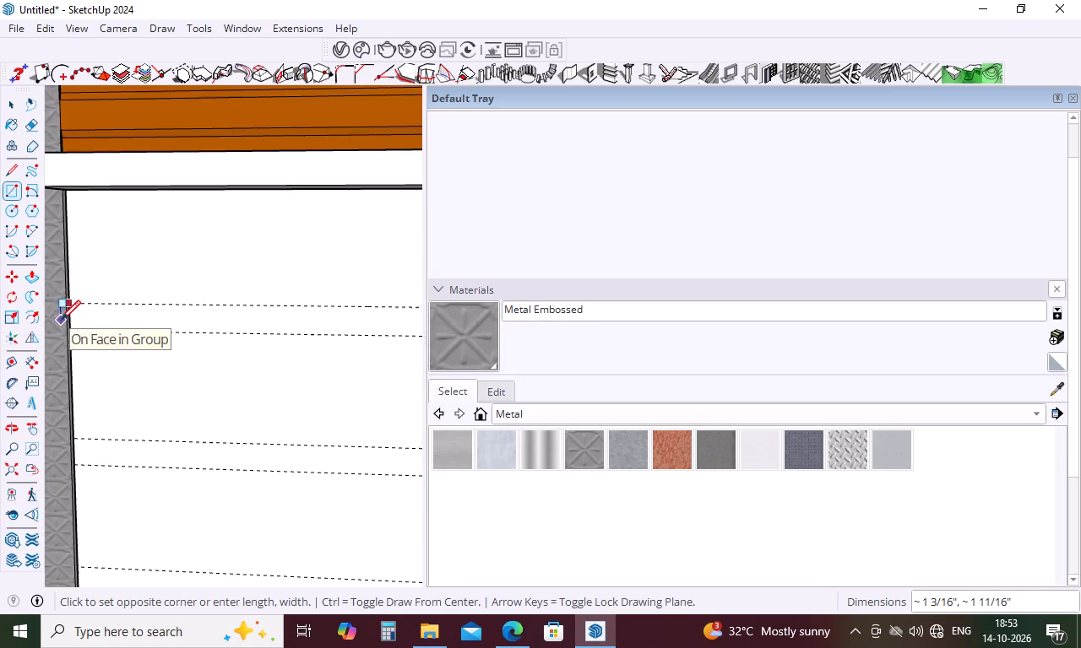
pyautogui.scroll(-10, 245, 333)
pyautogui.moveTo(291, 360); pyautogui.dragTo(413, 359, button='middle')
pyautogui.scroll(19, 346, 325)
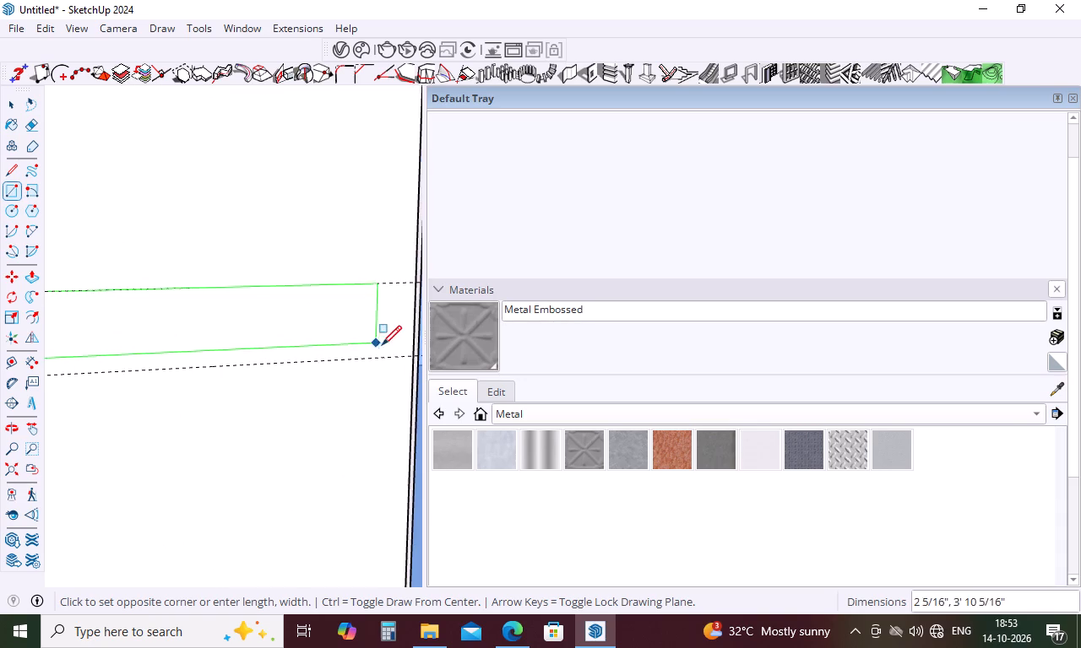
pyautogui.click(411, 355)
# Draw a 3" by 4' rectangle between the second guide pair, from the grey side wall to the upper window's near edge.
pyautogui.scroll(-5, 303, 300)
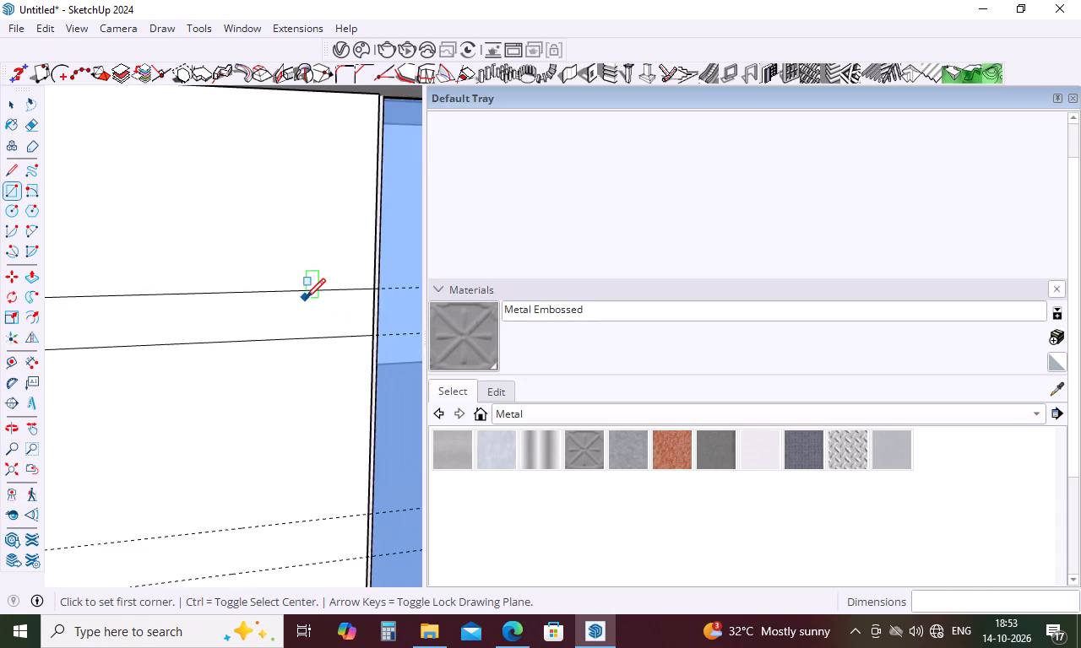
pyautogui.scroll(-16, 306, 298)
pyautogui.scroll(5, 165, 366)
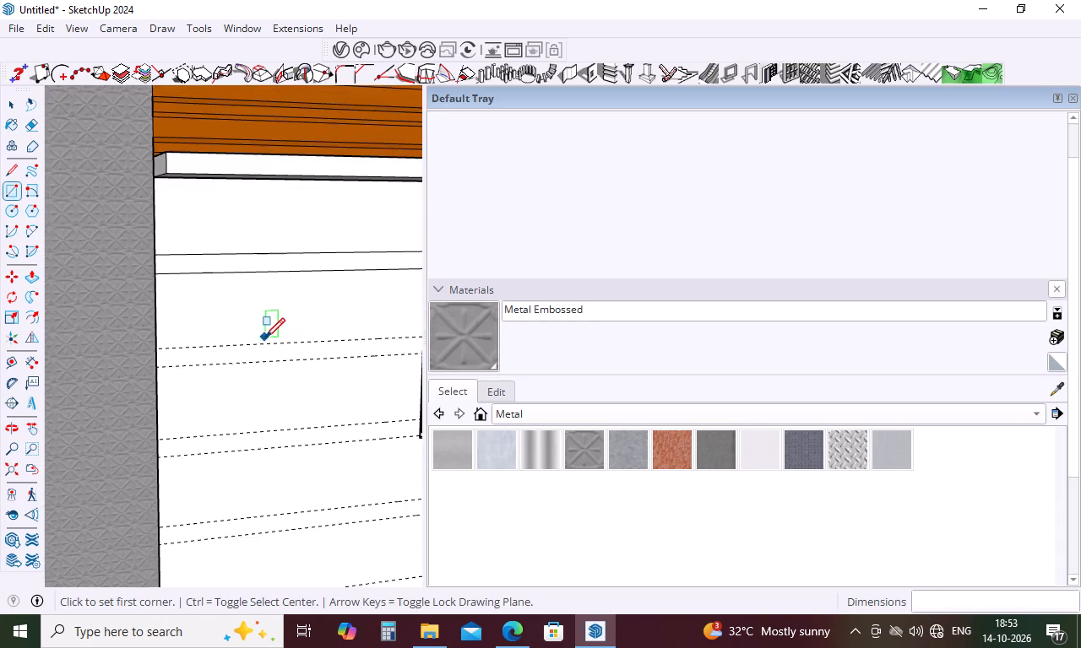
pyautogui.moveTo(265, 337); pyautogui.dragTo(96, 381, button='middle')
pyautogui.scroll(20, 100, 376)
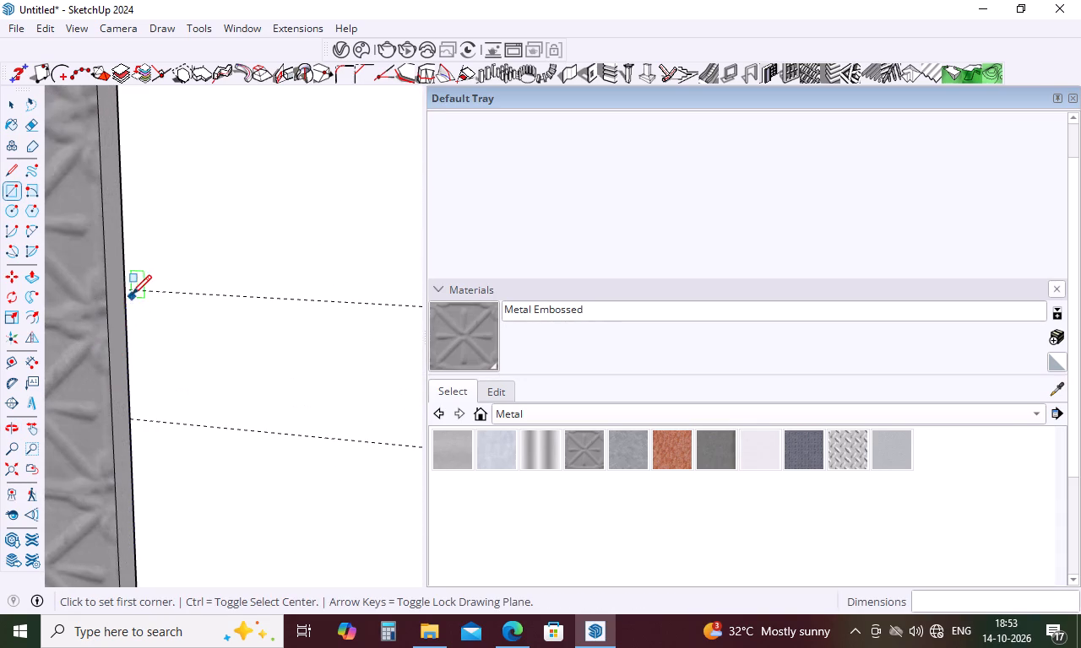
pyautogui.scroll(15, 132, 290)
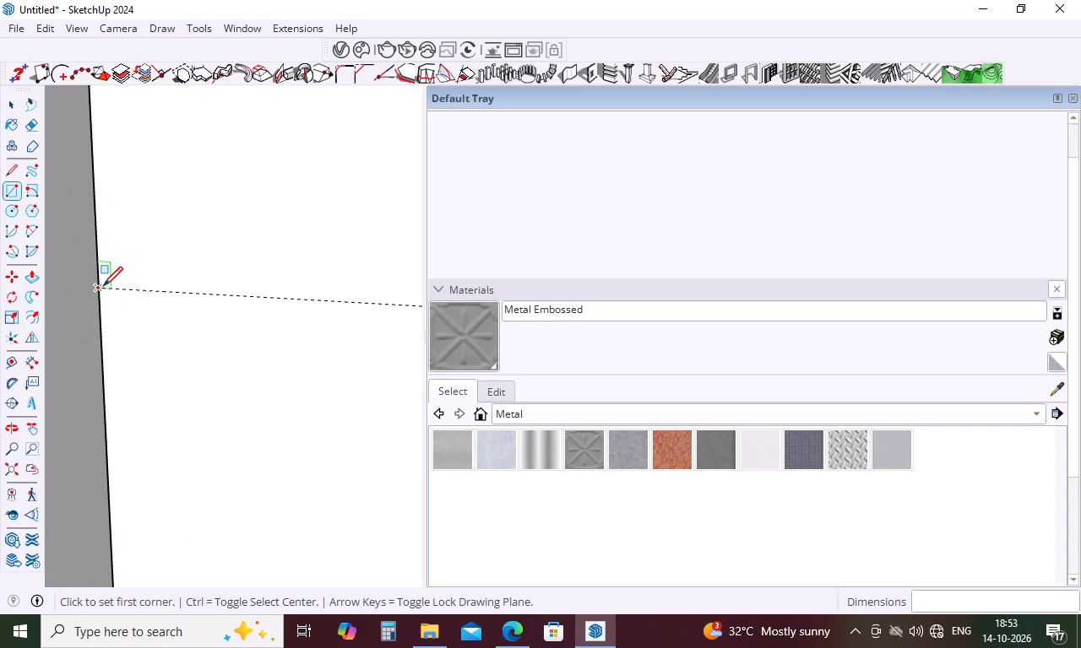
pyautogui.click(103, 286)
pyautogui.scroll(-15, 103, 284)
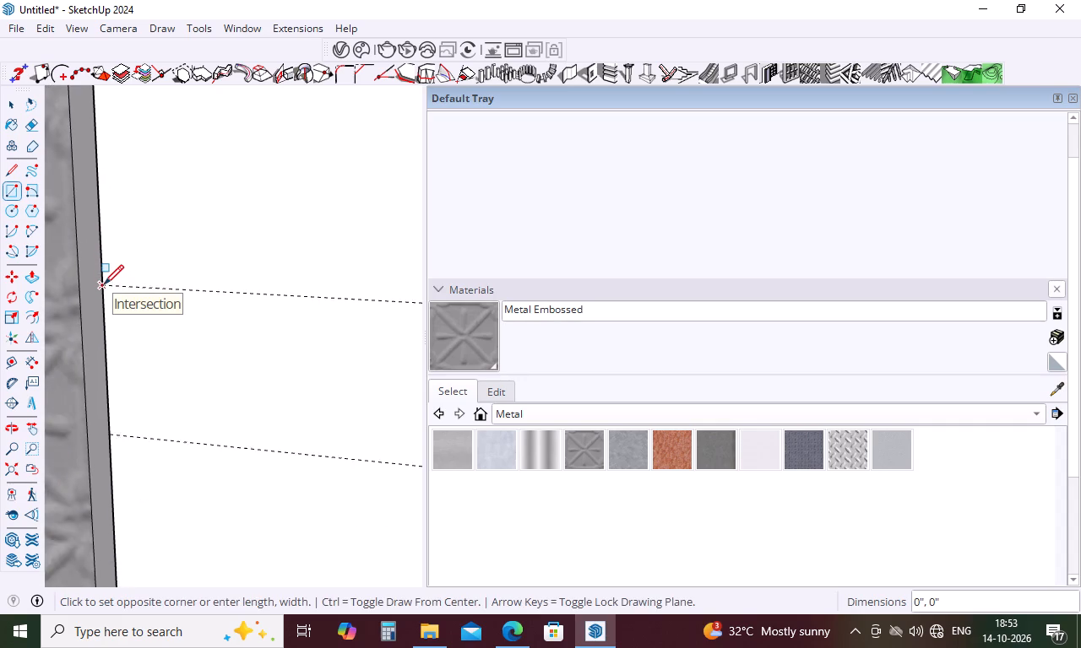
pyautogui.scroll(-17, 104, 284)
pyautogui.scroll(-11, 104, 284)
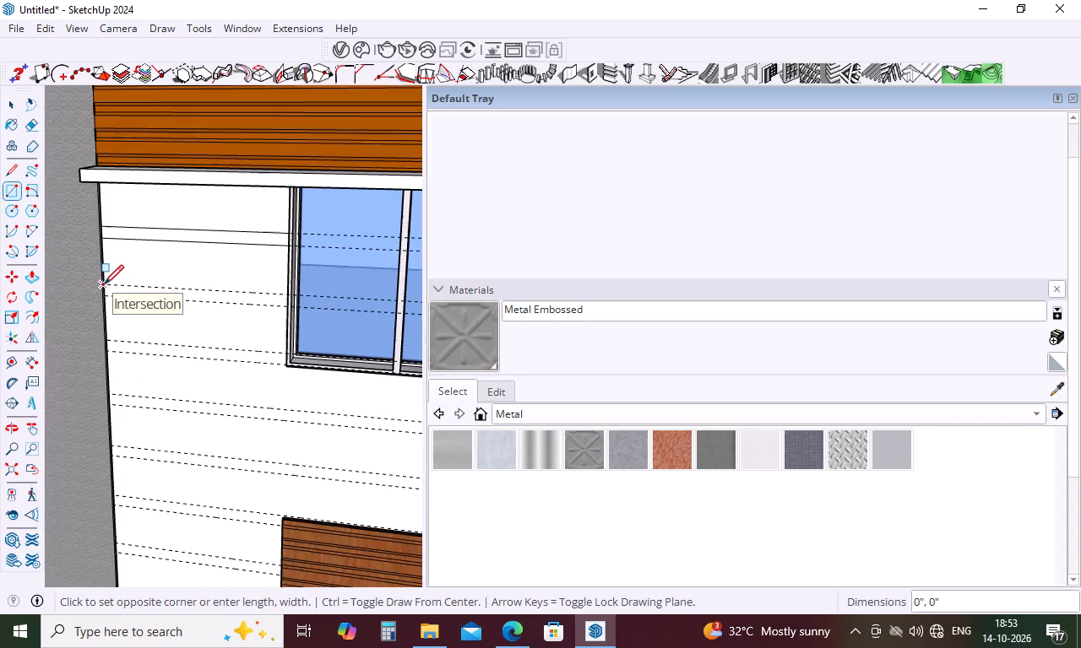
pyautogui.moveTo(220, 363); pyautogui.dragTo(378, 351, button='middle')
pyautogui.scroll(8, 307, 310)
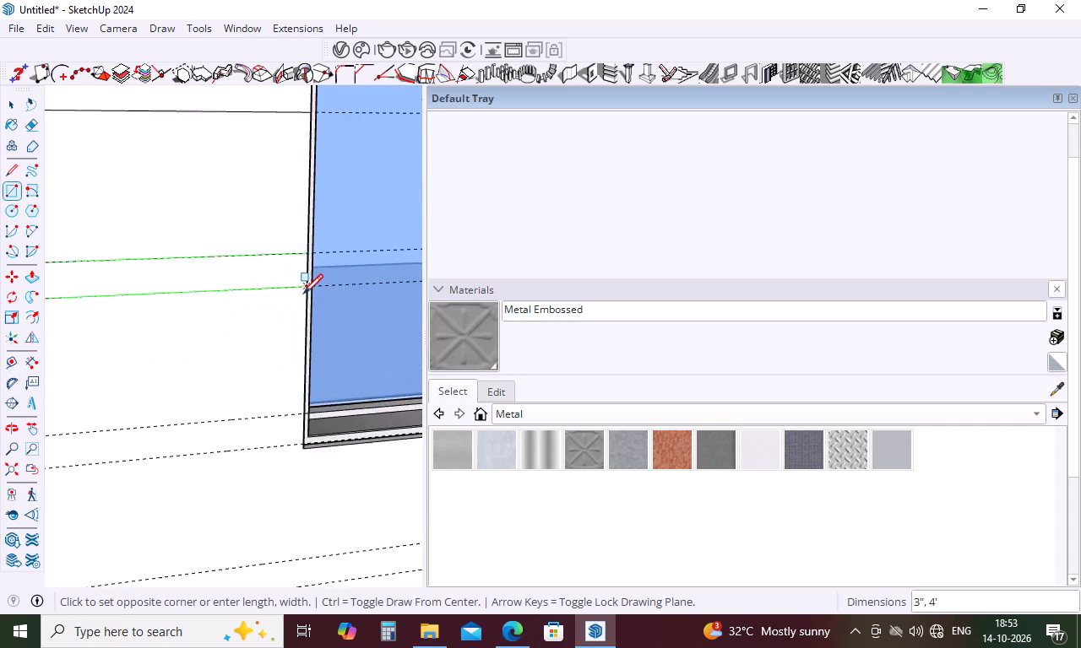
pyautogui.scroll(8, 303, 294)
pyautogui.click(307, 282)
# Draw a 3" by 4' rectangle between the third guide pair, from the grey side wall to the upper window's lower corner area.
pyautogui.scroll(-10, 319, 282)
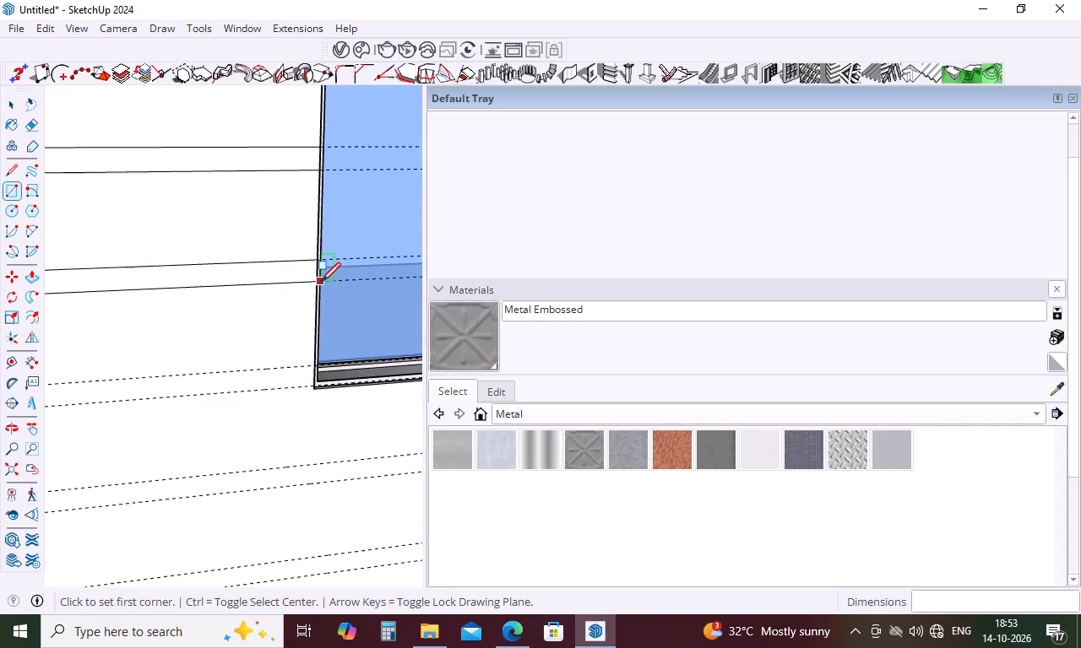
pyautogui.scroll(-7, 321, 282)
pyautogui.moveTo(181, 355); pyautogui.dragTo(0, 339, button='middle')
pyautogui.scroll(4, 136, 346)
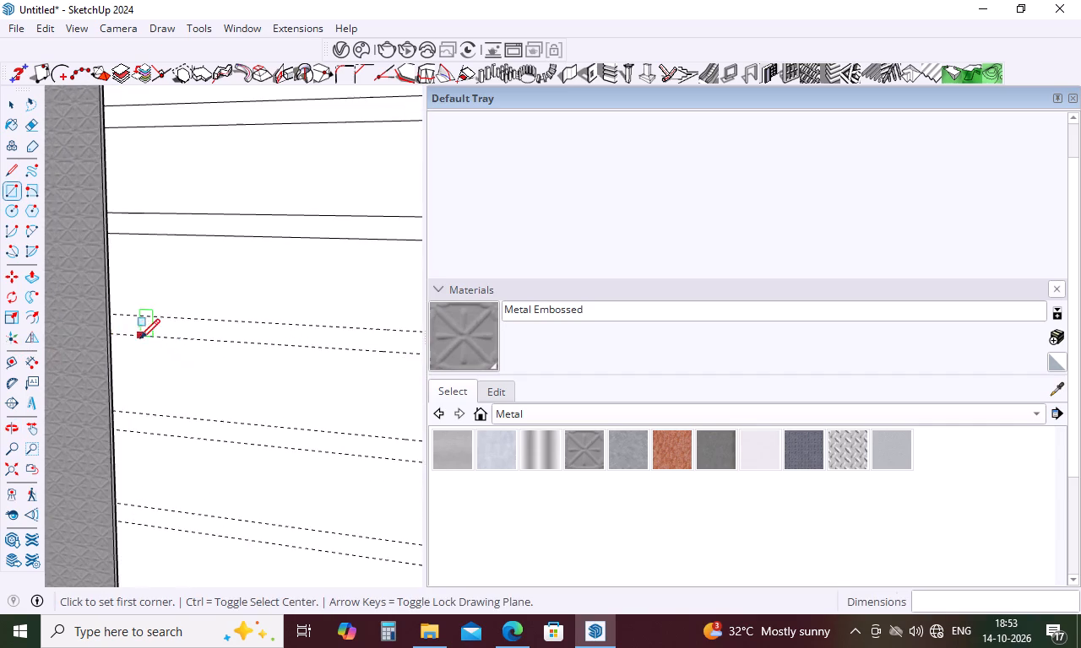
pyautogui.scroll(17, 140, 338)
pyautogui.click(65, 327)
pyautogui.scroll(-20, 68, 328)
pyautogui.scroll(-3, 68, 328)
pyautogui.scroll(5, 239, 359)
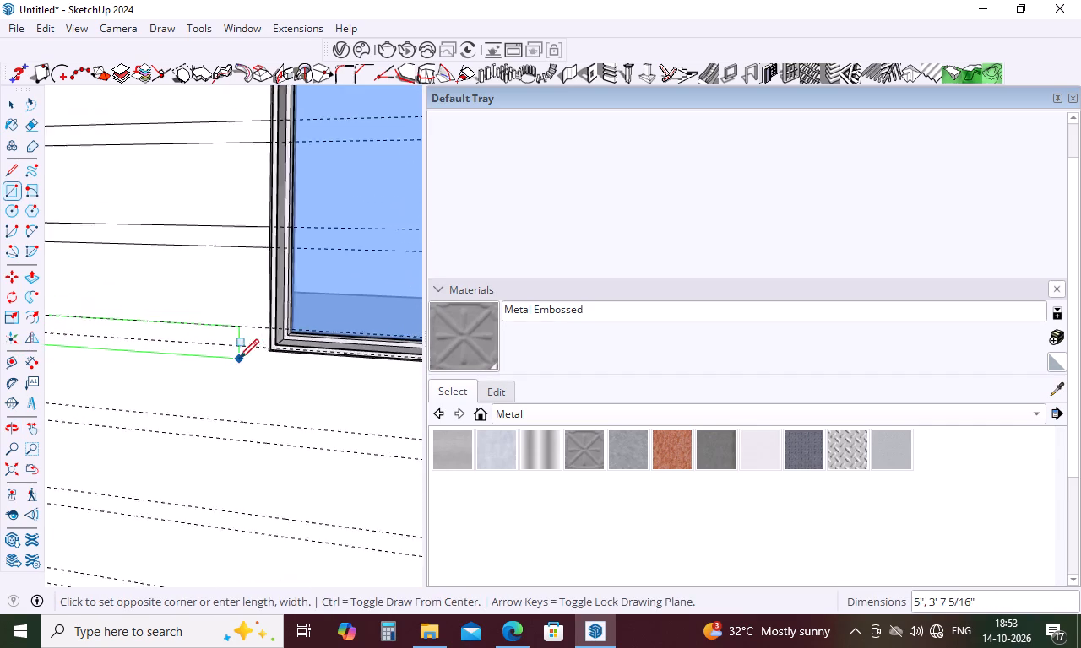
pyautogui.scroll(15, 280, 349)
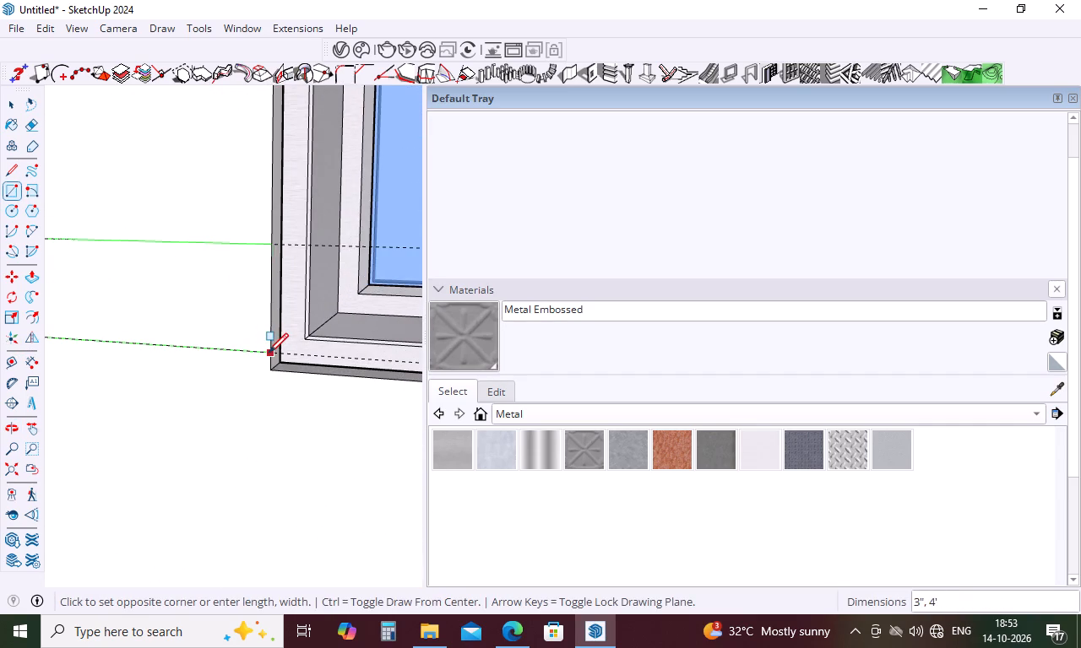
pyautogui.click(269, 353)
# Draw a 3" by 12' 6" rectangle between the fourth guide pair, spanning the full front wall below the upper window.
pyautogui.scroll(-11, 285, 346)
pyautogui.scroll(-12, 309, 332)
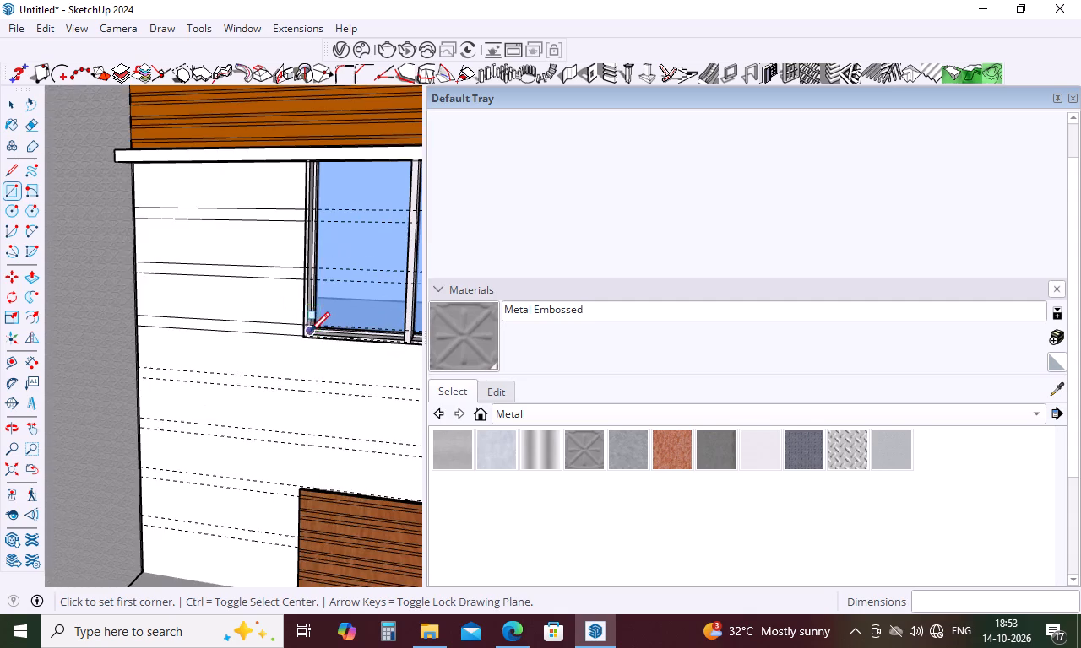
pyautogui.moveTo(226, 389); pyautogui.dragTo(113, 389, button='middle')
pyautogui.scroll(10, 120, 376)
pyautogui.scroll(3, 209, 352)
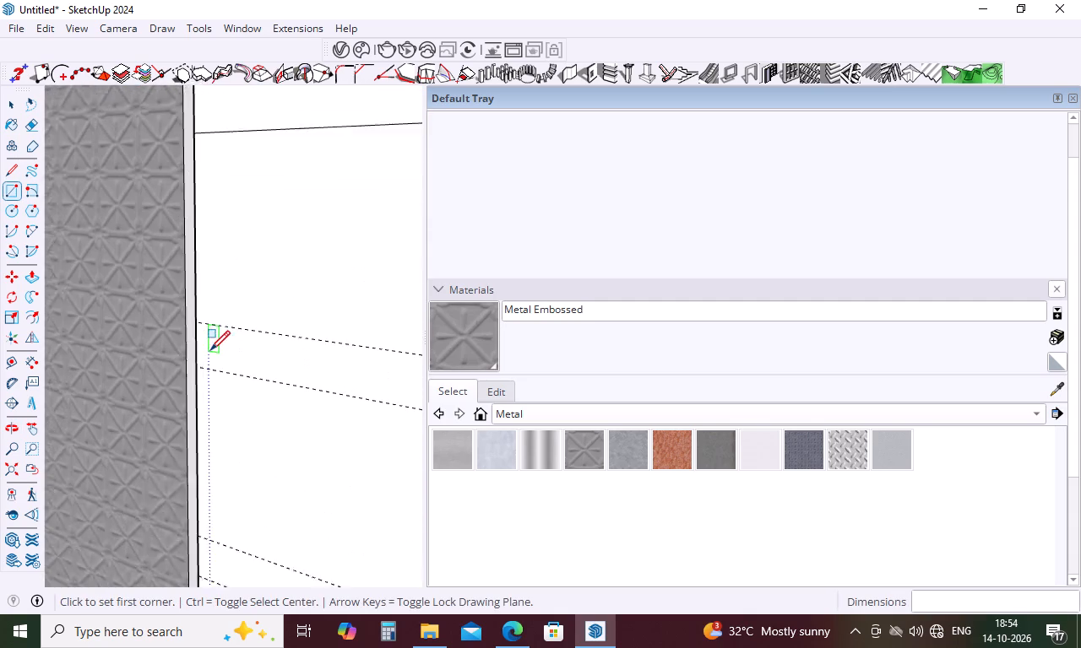
pyautogui.scroll(2, 210, 350)
pyautogui.click(199, 323)
pyautogui.scroll(-12, 199, 323)
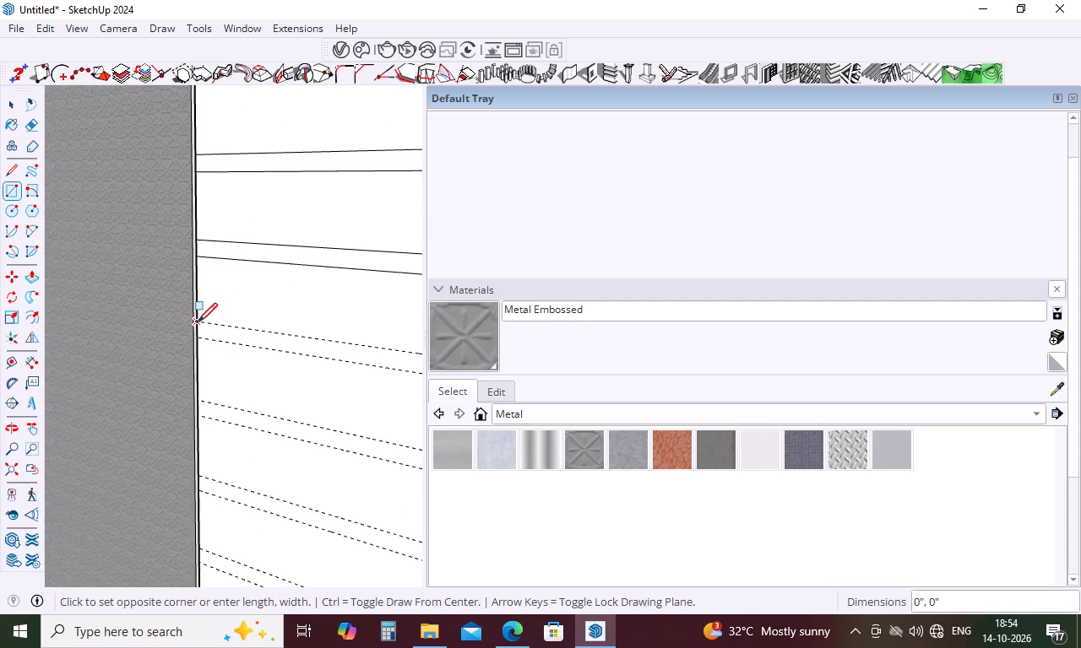
pyautogui.scroll(-18, 198, 322)
pyautogui.scroll(4, 323, 343)
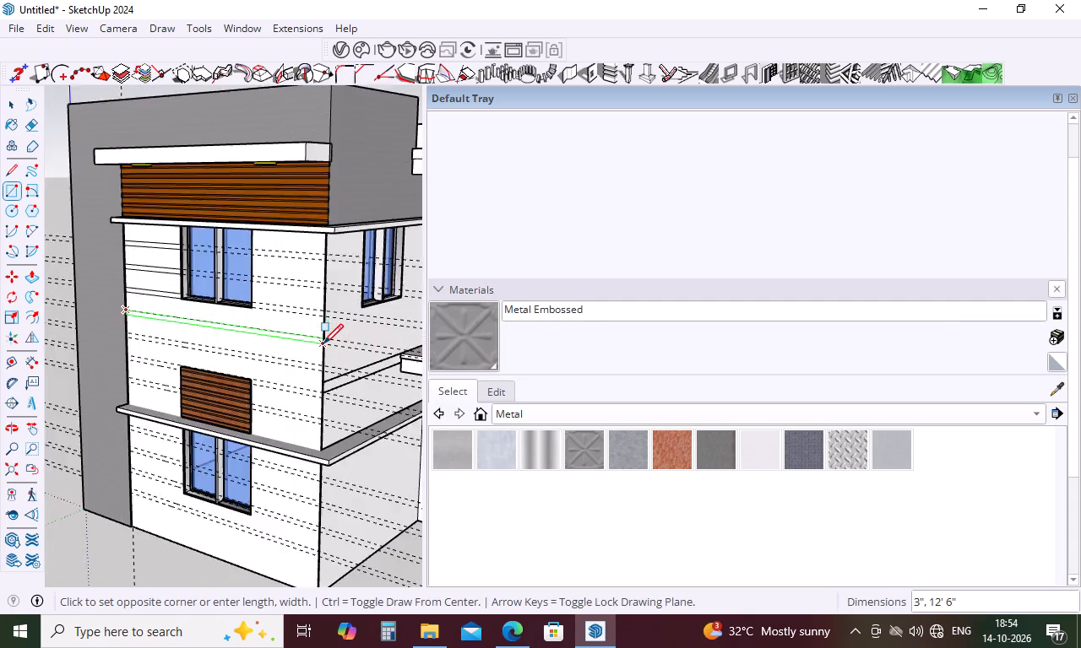
pyautogui.scroll(12, 323, 343)
pyautogui.click(323, 343)
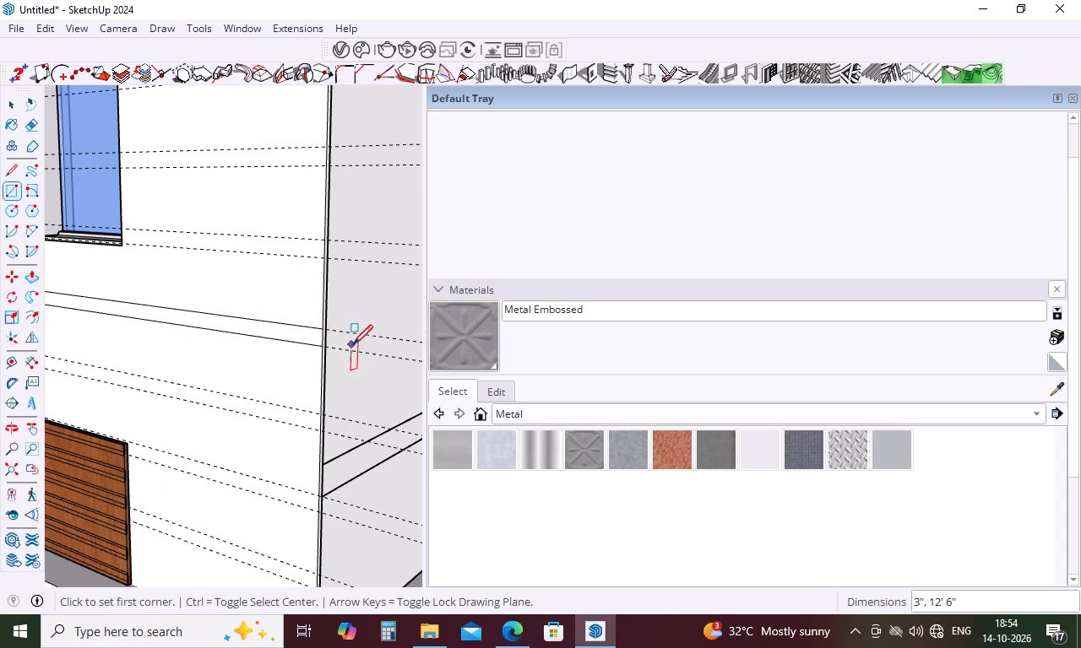
# Draw a 3" by 12' 6" rectangle between the fifth guide pair, spanning the full front wall just above the wooden panel.
pyautogui.moveTo(368, 344); pyautogui.dragTo(215, 363, button='middle')
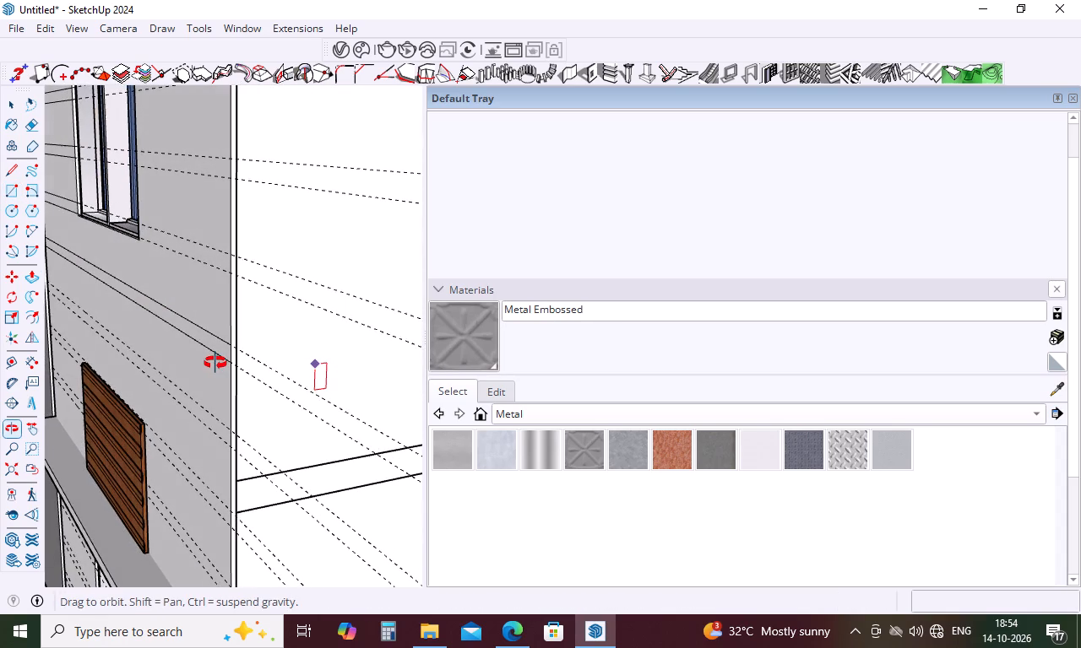
pyautogui.moveTo(215, 363); pyautogui.dragTo(322, 360, button='middle')
pyautogui.scroll(-5, 346, 357)
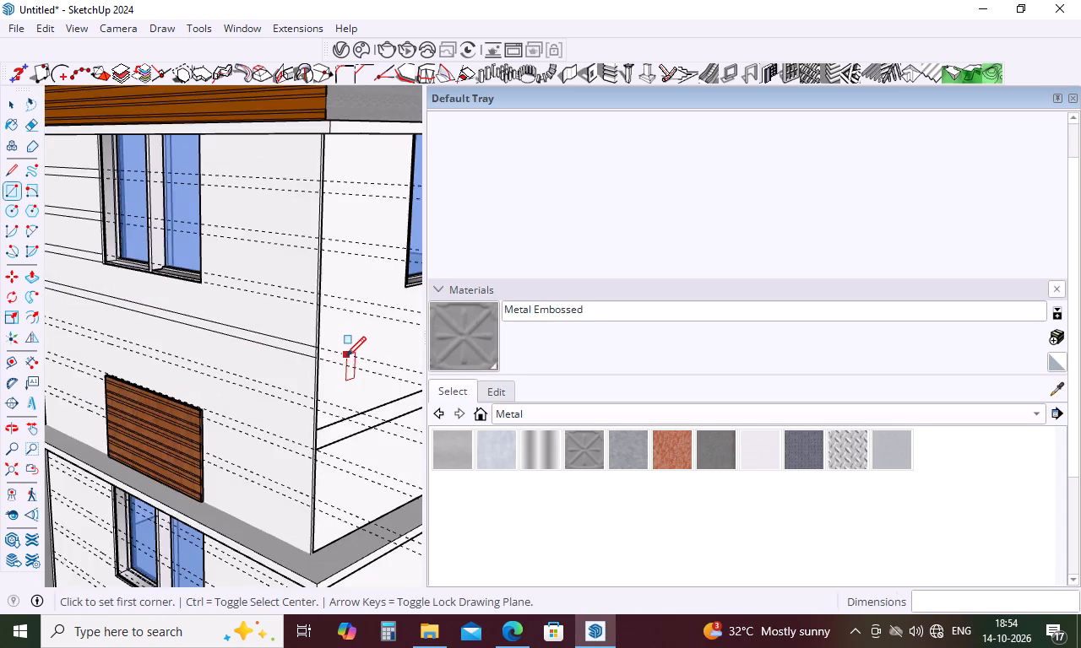
pyautogui.scroll(-5, 346, 356)
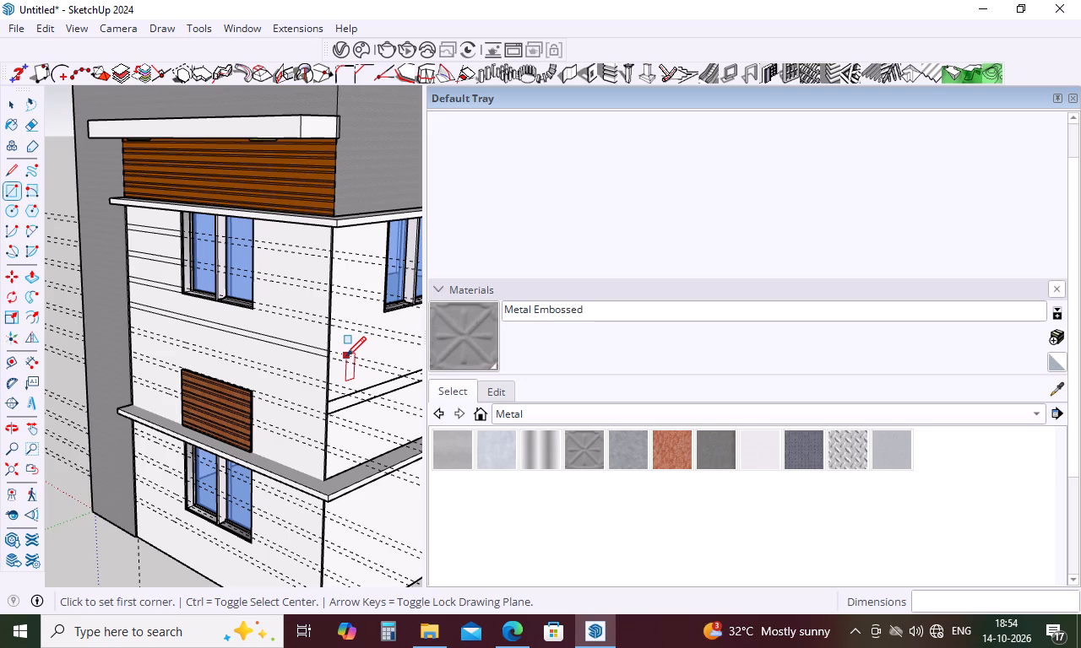
pyautogui.moveTo(363, 356); pyautogui.dragTo(316, 371, button='middle')
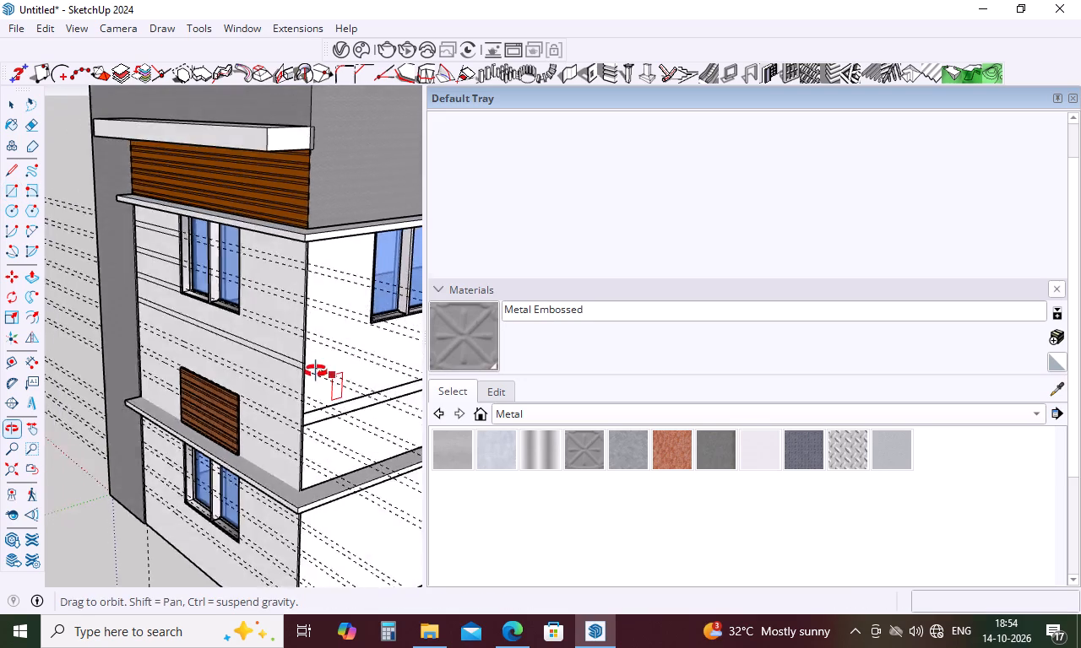
pyautogui.moveTo(316, 371); pyautogui.dragTo(380, 339, button='middle')
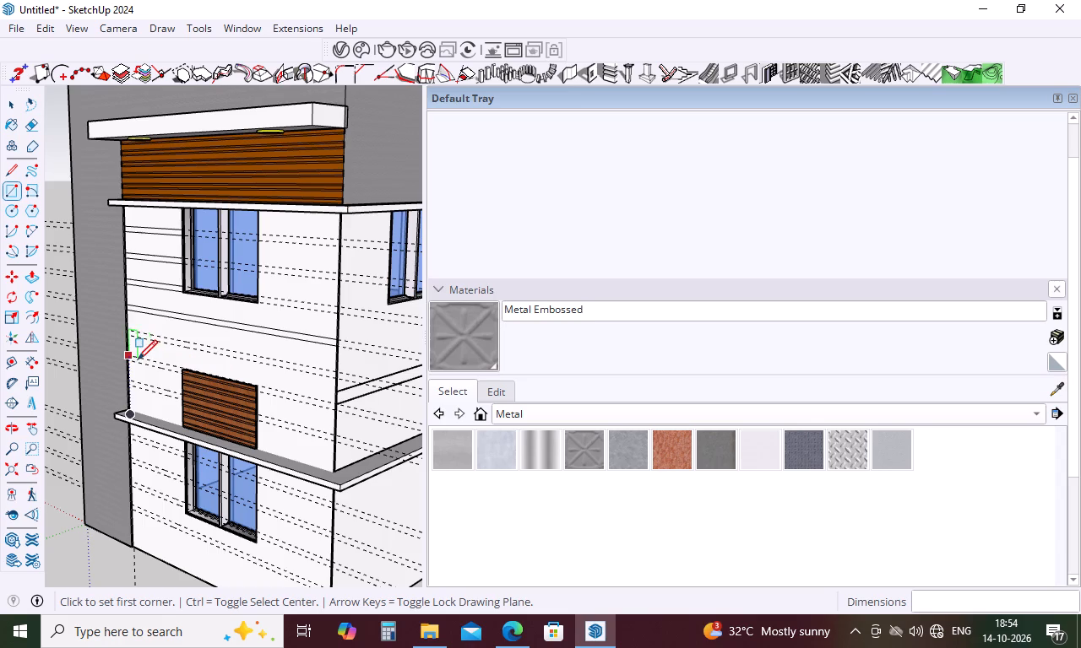
pyautogui.scroll(5, 126, 339)
pyautogui.scroll(16, 126, 338)
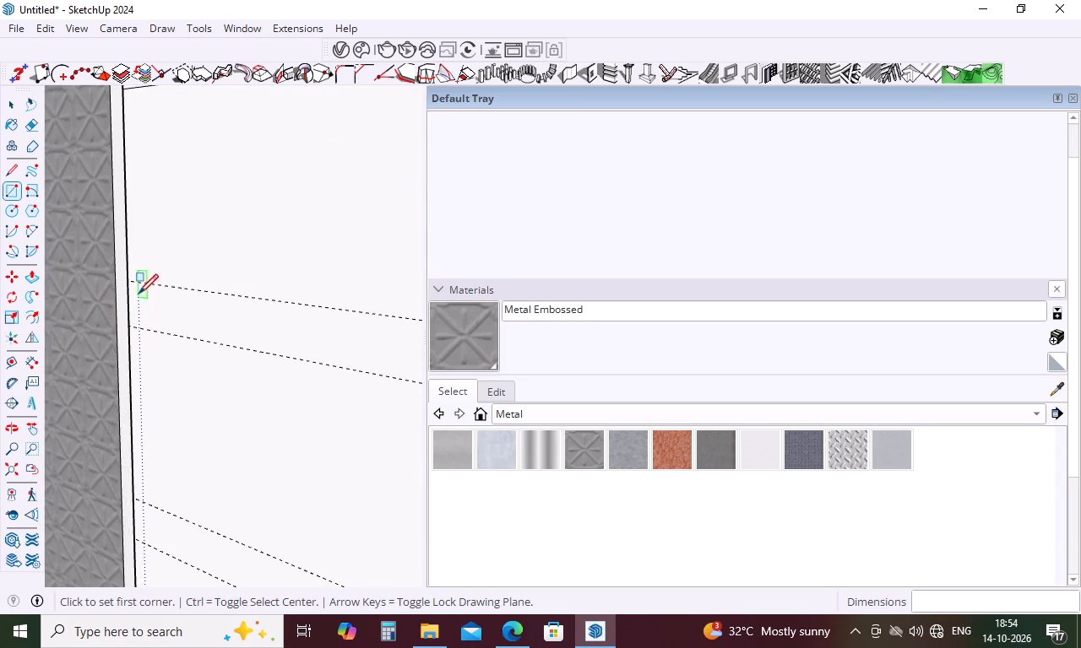
pyautogui.scroll(5, 138, 293)
pyautogui.click(124, 277)
pyautogui.scroll(-5, 124, 277)
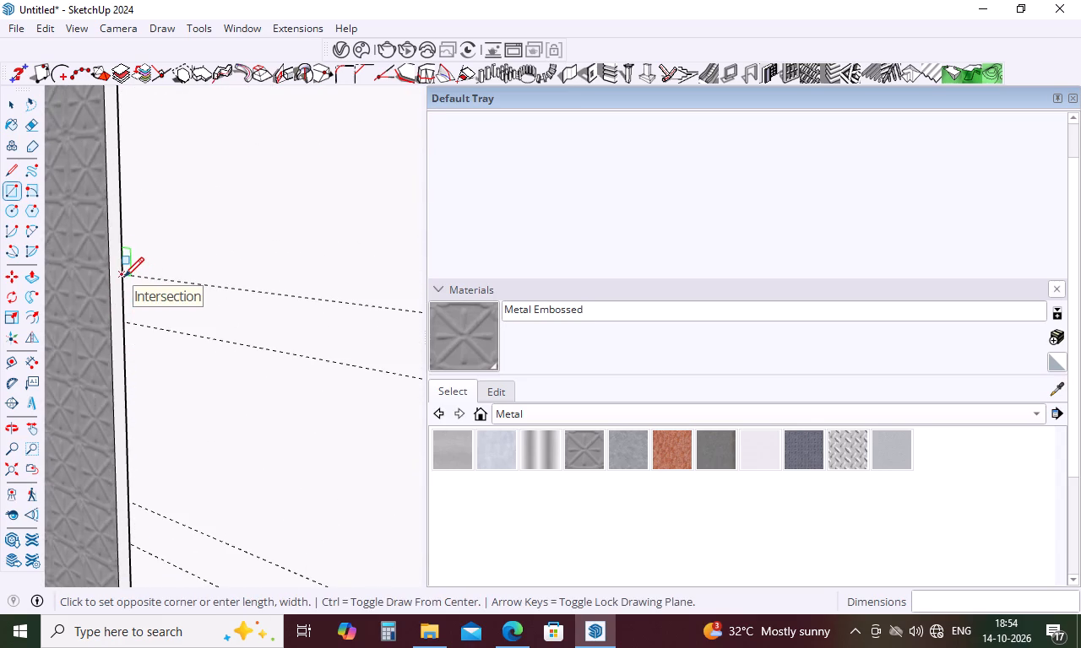
pyautogui.scroll(-14, 124, 277)
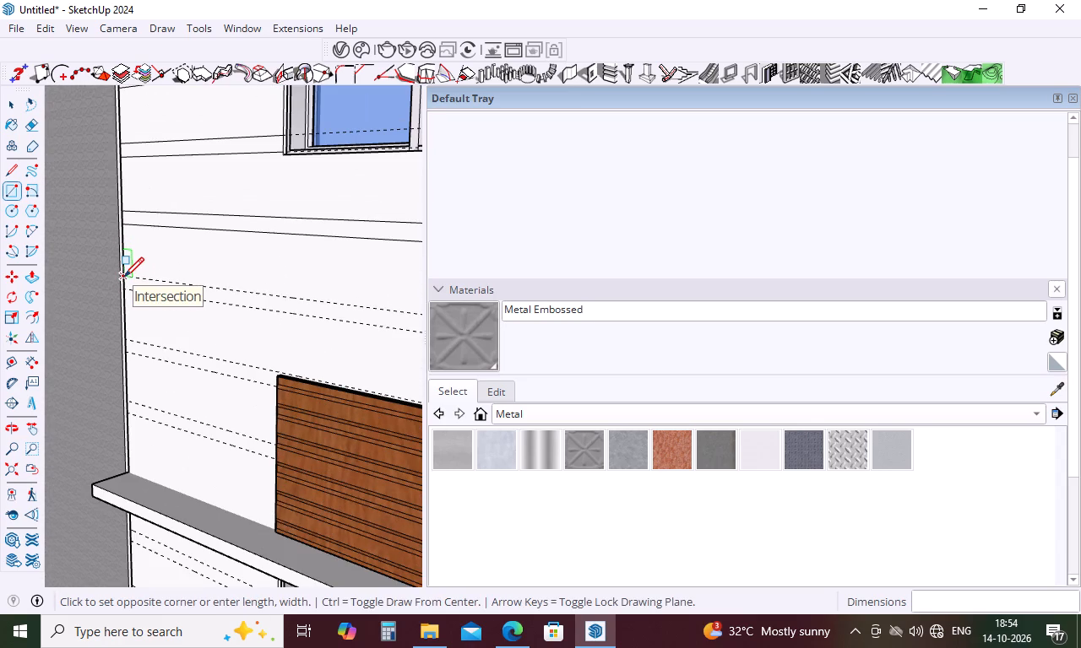
pyautogui.scroll(-4, 124, 277)
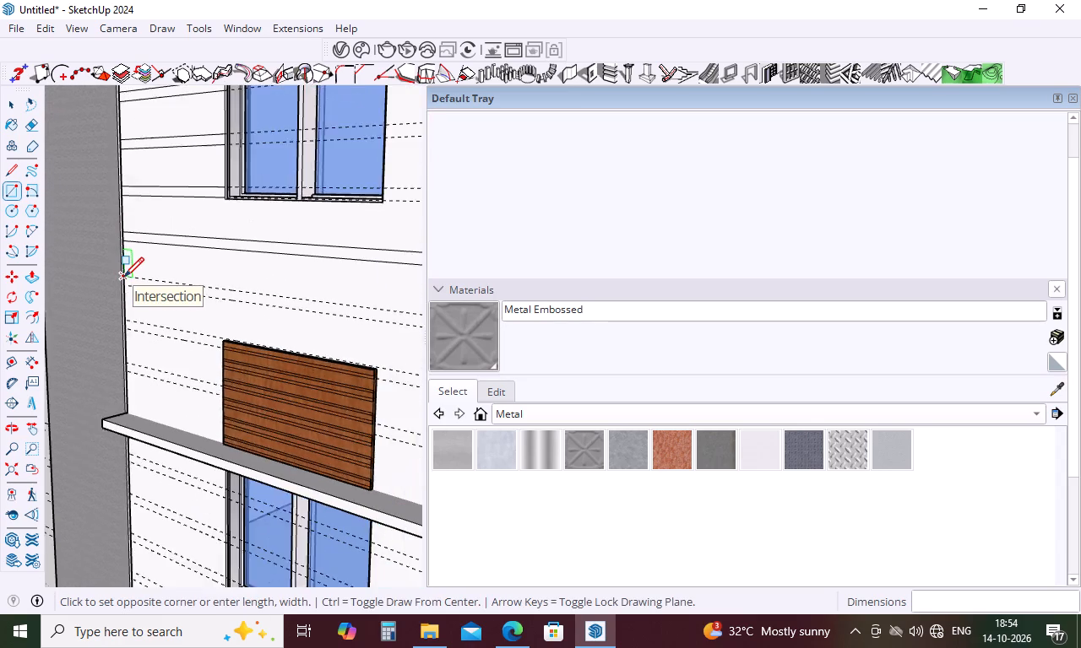
pyautogui.scroll(-10, 124, 277)
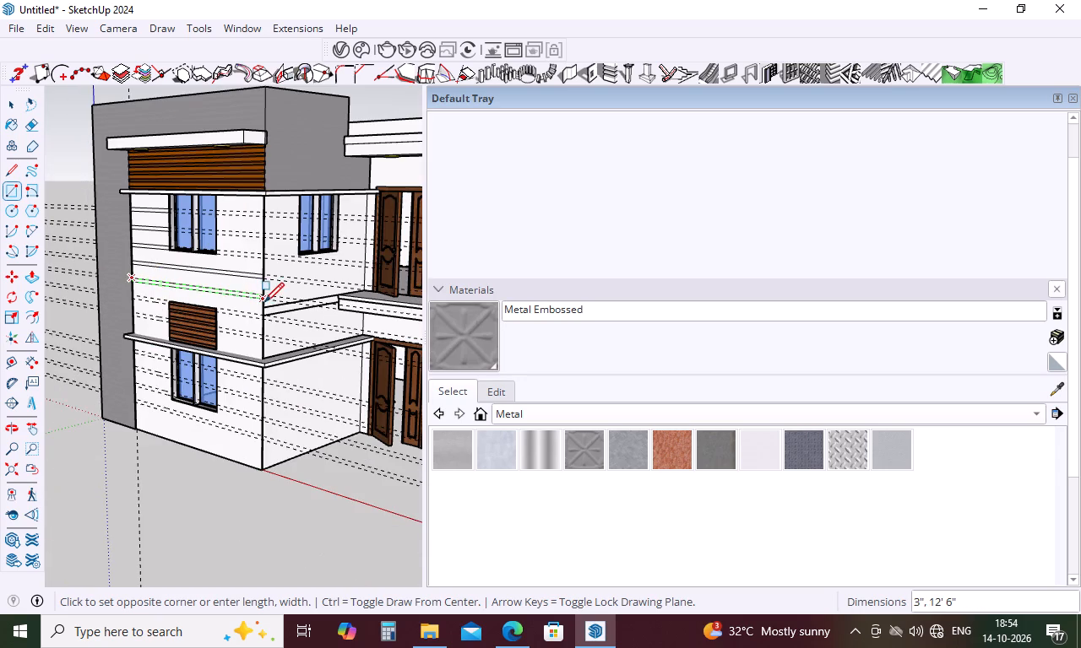
pyautogui.scroll(19, 264, 302)
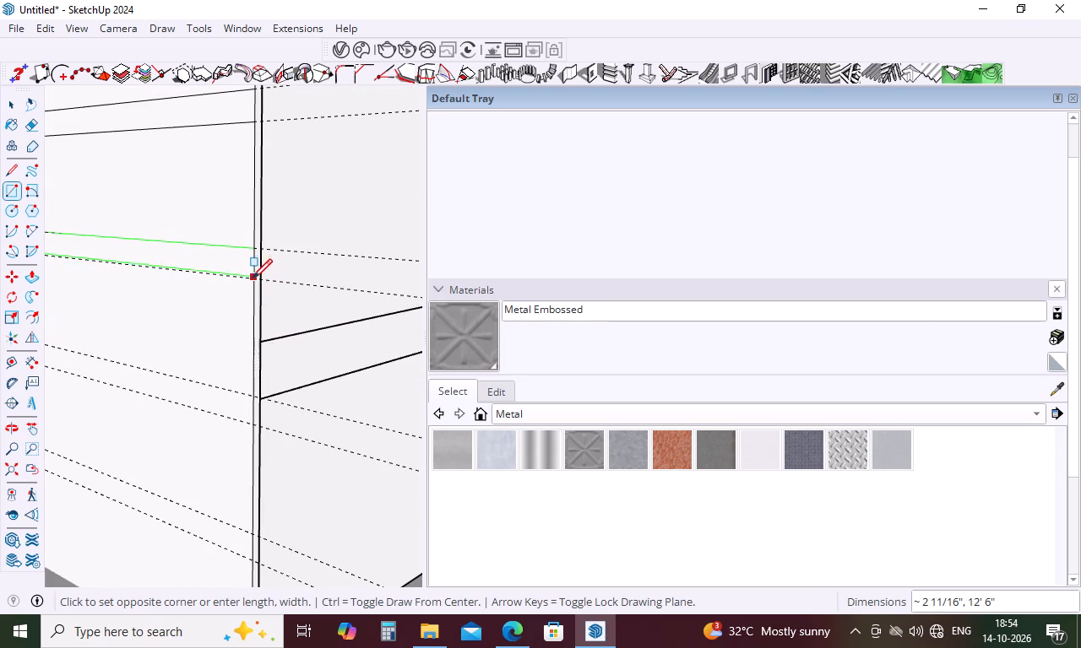
pyautogui.scroll(5, 254, 278)
pyautogui.click(256, 278)
# Draw a 3" by 4' rectangle between the sixth guide pair, from the grey side wall to the wooden panel's near edge.
pyautogui.scroll(-4, 342, 286)
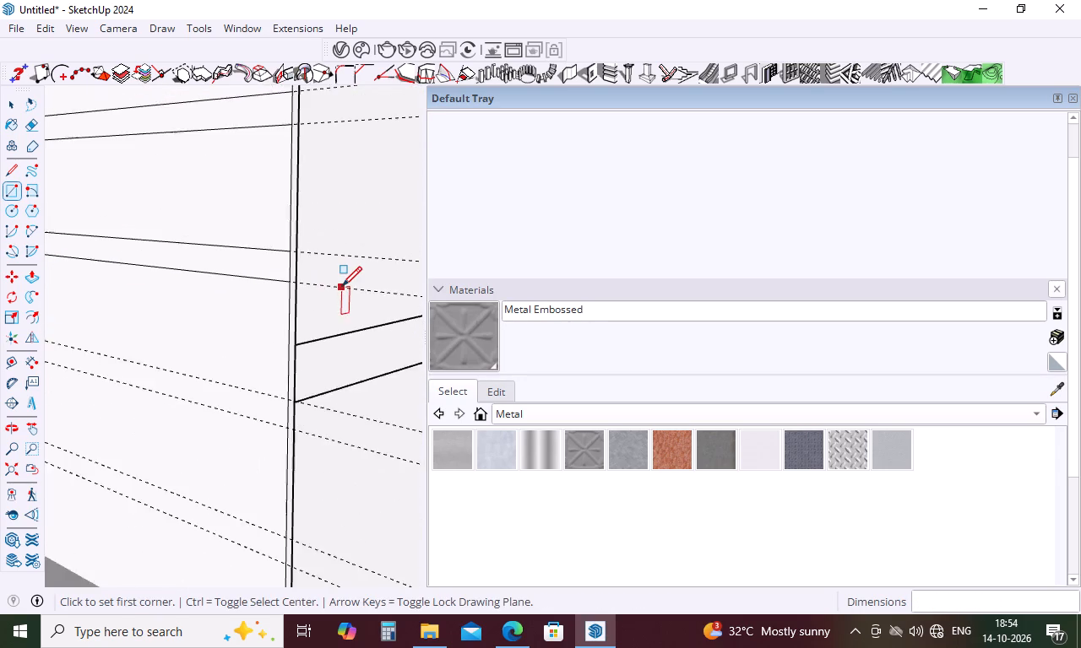
pyautogui.scroll(-17, 342, 286)
pyautogui.scroll(8, 137, 305)
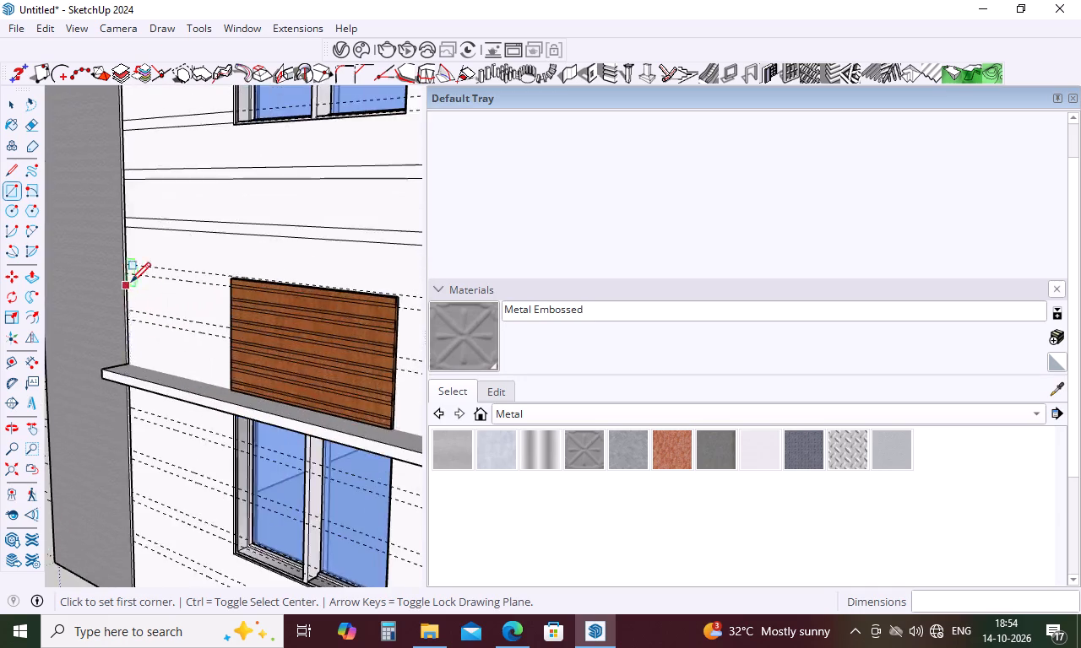
pyautogui.scroll(15, 131, 282)
pyautogui.scroll(9, 113, 221)
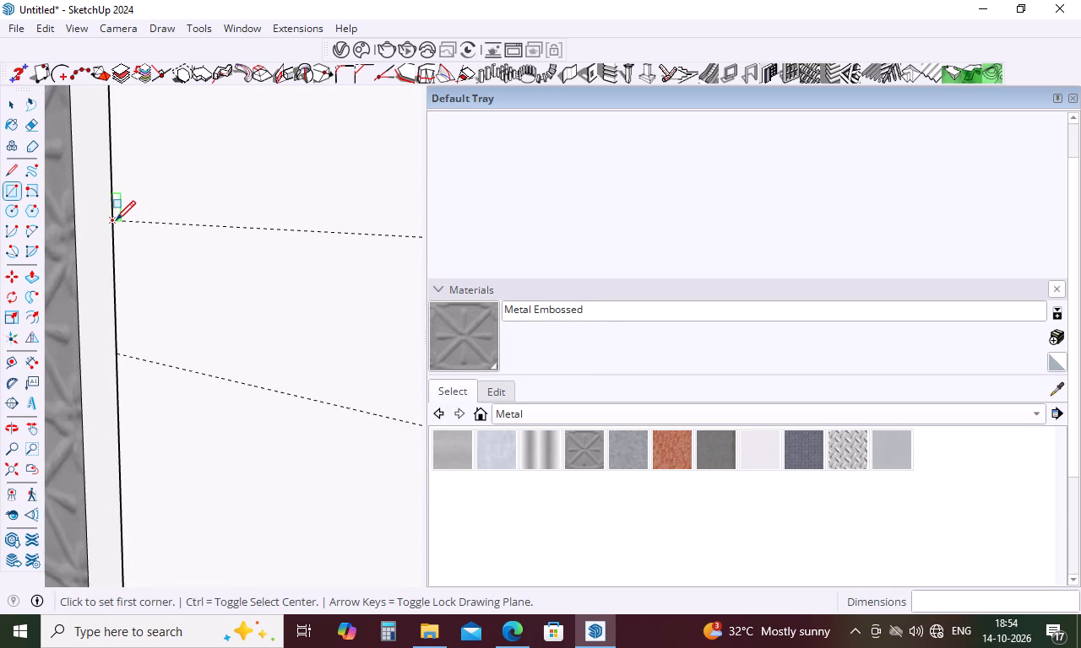
pyautogui.click(115, 223)
pyautogui.scroll(-18, 115, 223)
pyautogui.scroll(-6, 115, 224)
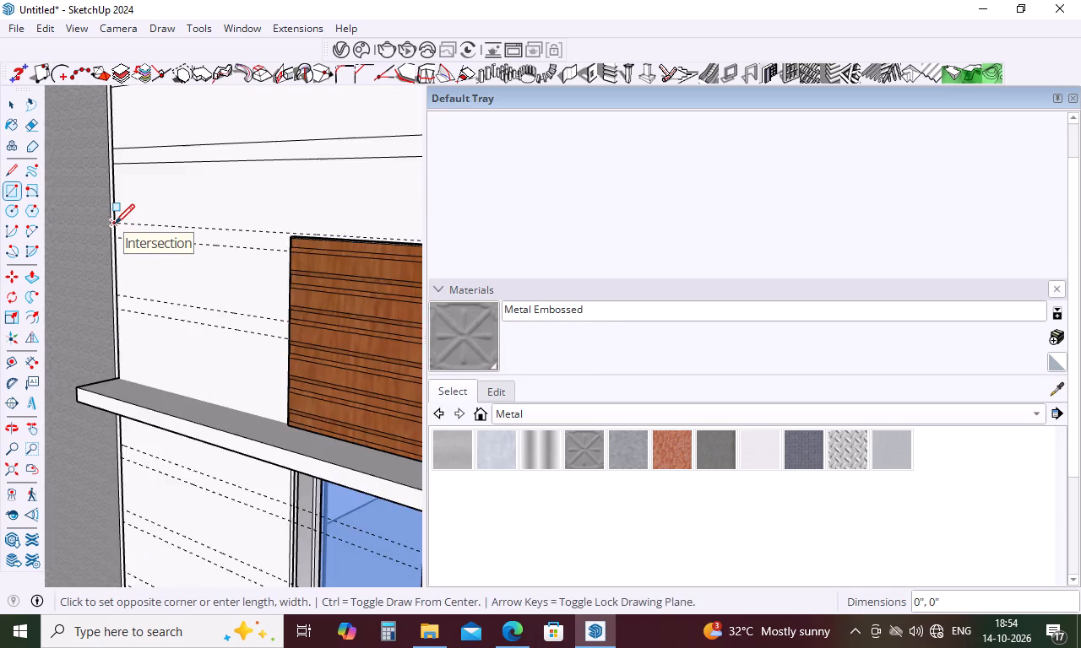
pyautogui.scroll(-6, 115, 224)
pyautogui.moveTo(132, 304); pyautogui.dragTo(502, 305, button='middle')
pyautogui.scroll(5, 297, 252)
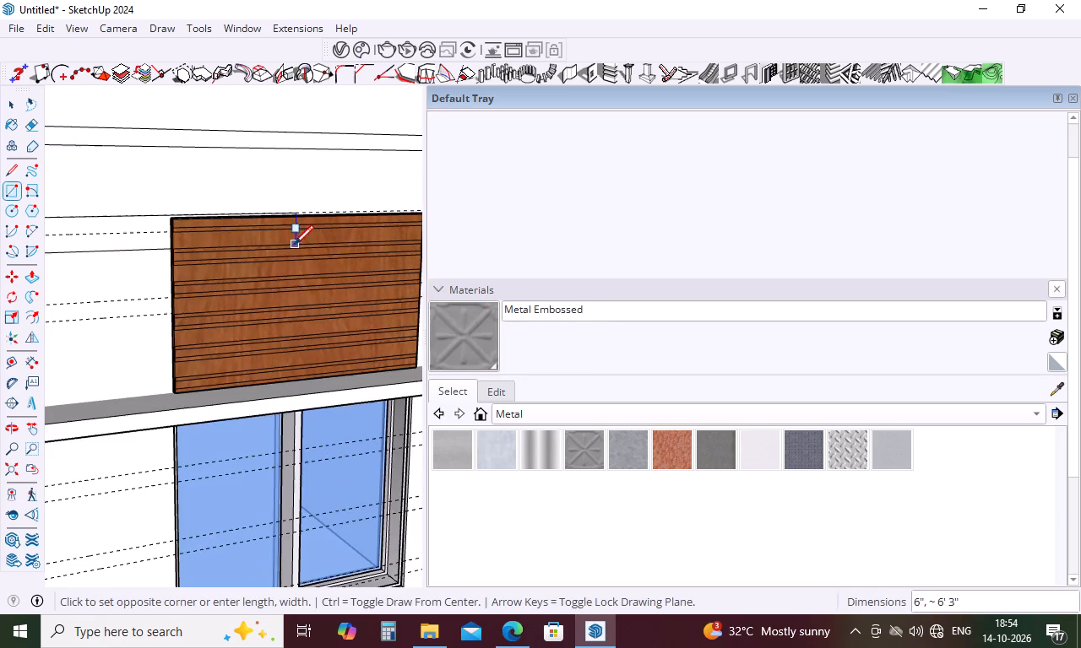
pyautogui.scroll(15, 183, 229)
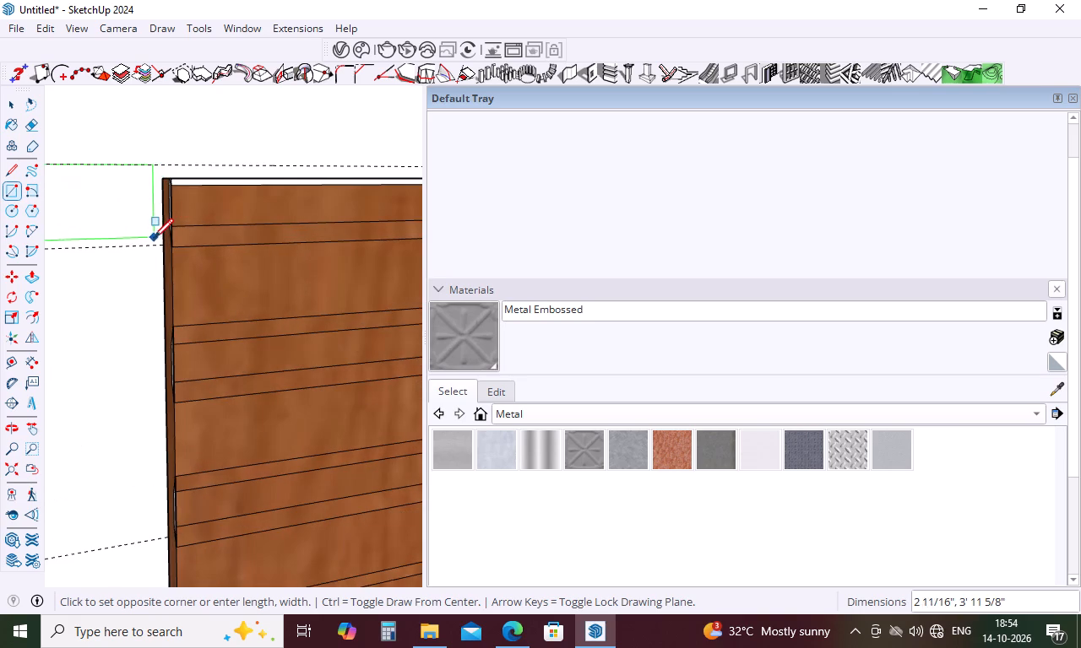
pyautogui.scroll(-5, 139, 254)
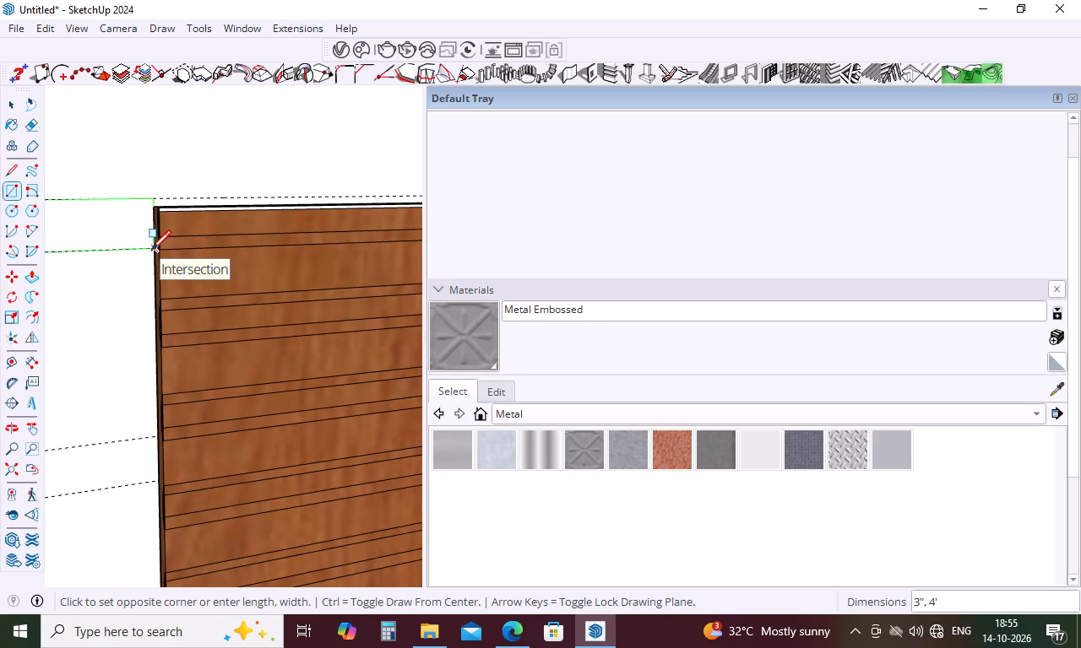
pyautogui.click(151, 250)
pyautogui.scroll(-10, 111, 251)
pyautogui.scroll(-5, 253, 254)
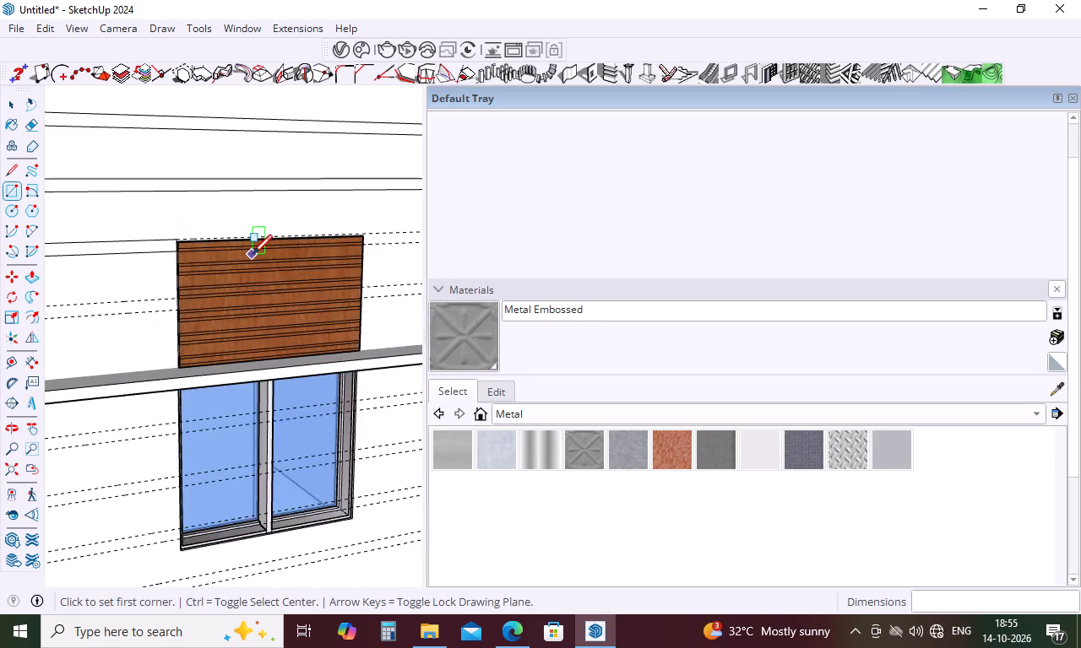
pyautogui.scroll(-5, 253, 254)
pyautogui.moveTo(319, 261); pyautogui.dragTo(215, 305, button='middle')
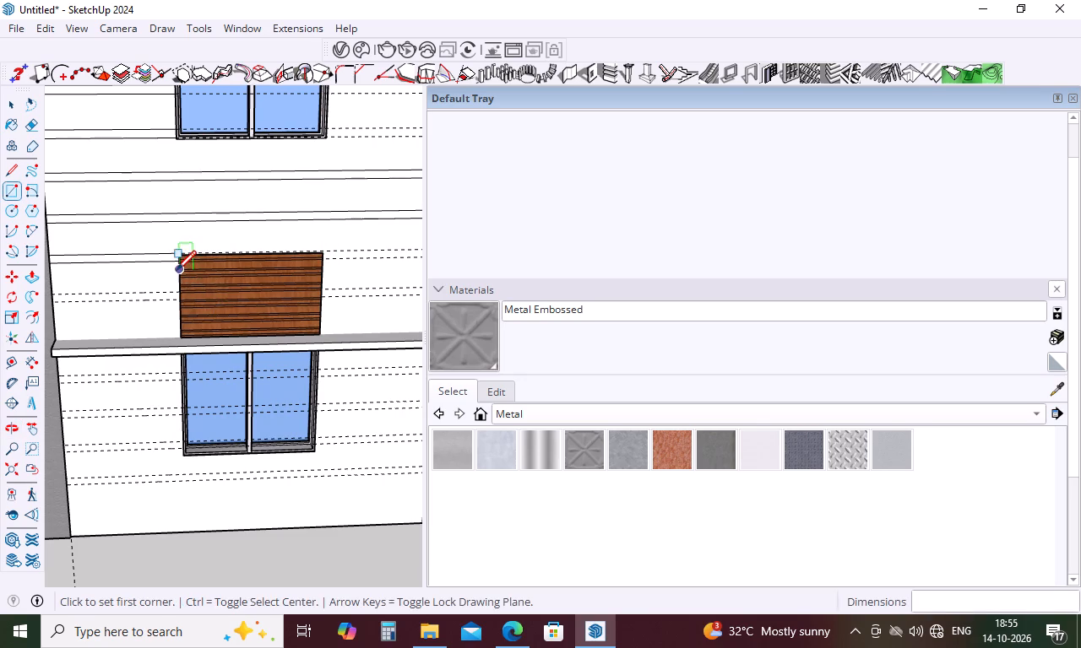
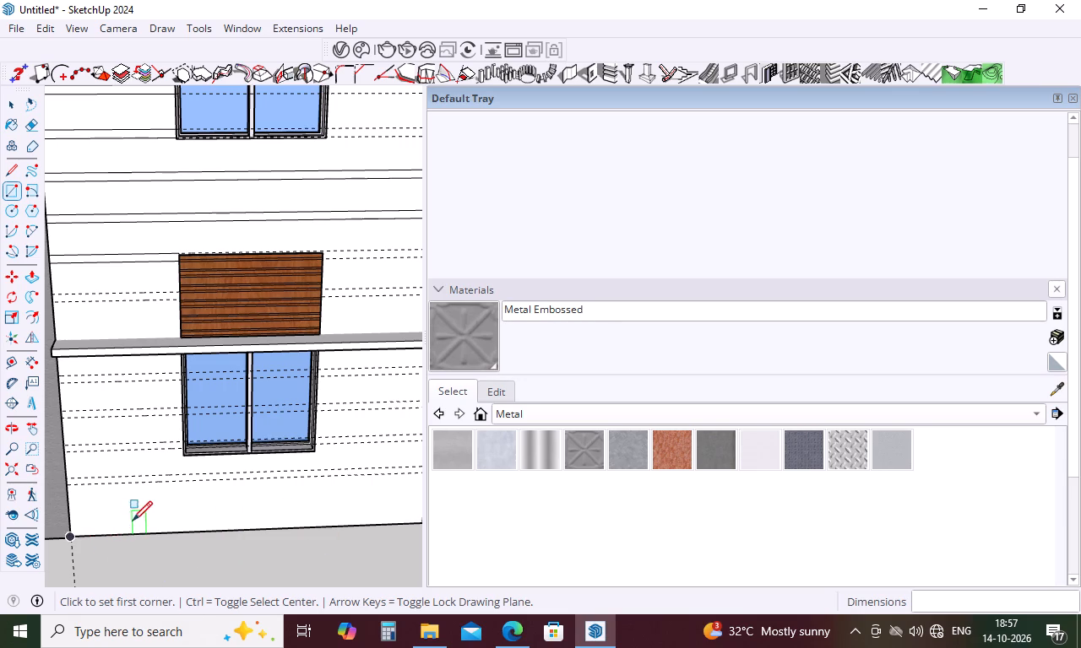
# Draw a 4' 6" by 1/2" rectangle on the wall between the wooden panel's top edge and the guide line above it.
pyautogui.scroll(9, 295, 213)
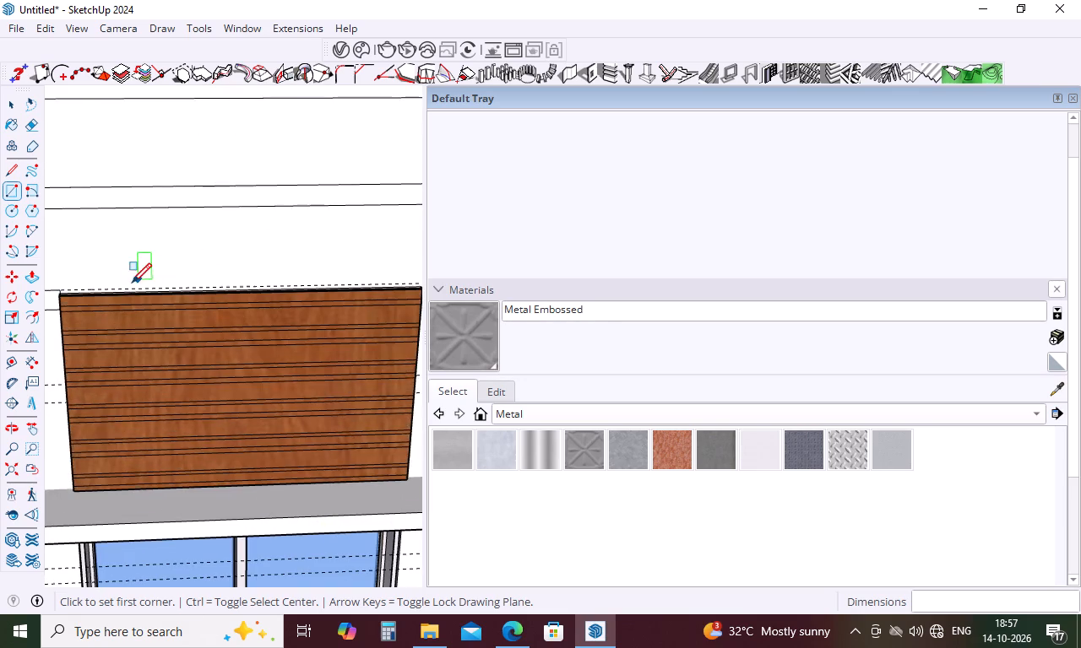
pyautogui.scroll(10, 69, 287)
pyautogui.scroll(-10, 149, 257)
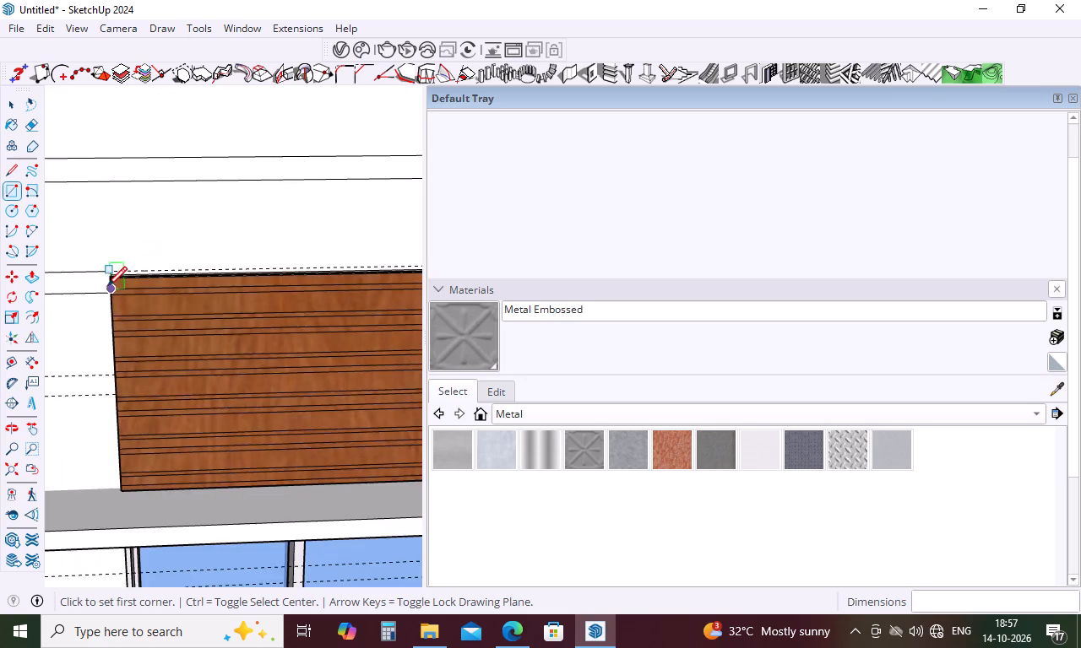
pyautogui.scroll(20, 107, 286)
pyautogui.scroll(2, 127, 265)
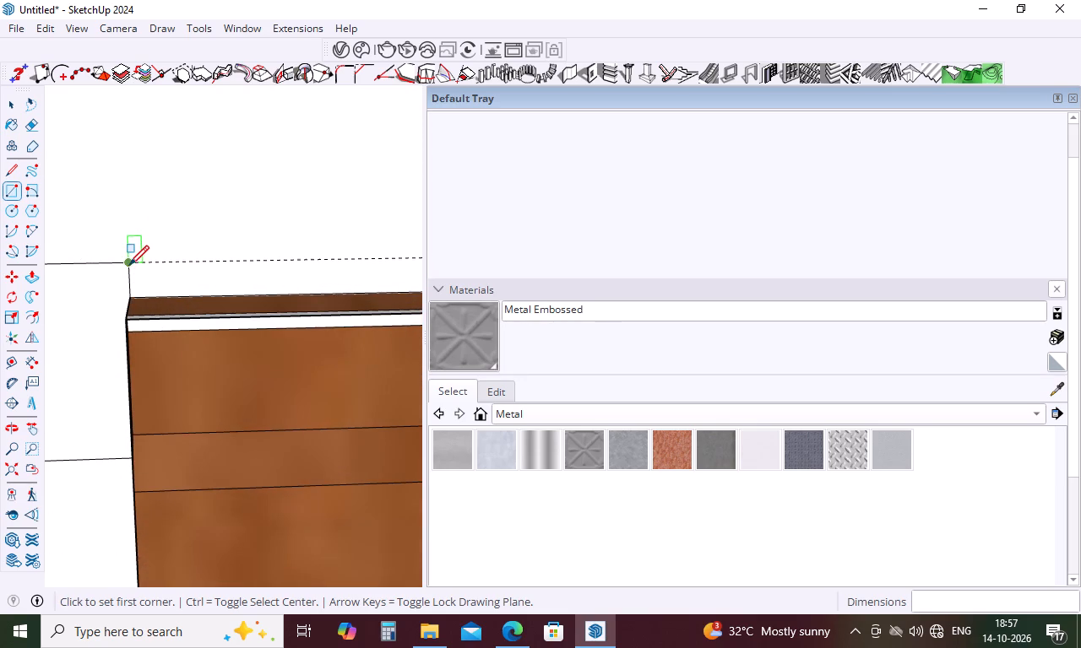
pyautogui.scroll(20, 132, 264)
pyautogui.click(110, 264)
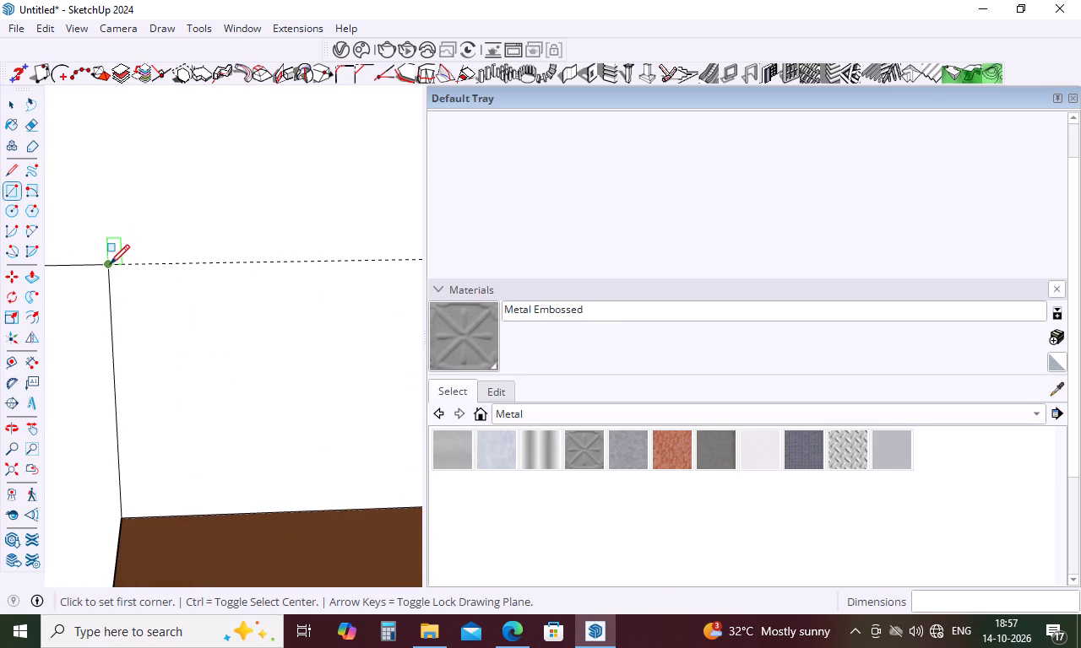
pyautogui.scroll(-16, 110, 264)
pyautogui.scroll(-11, 107, 268)
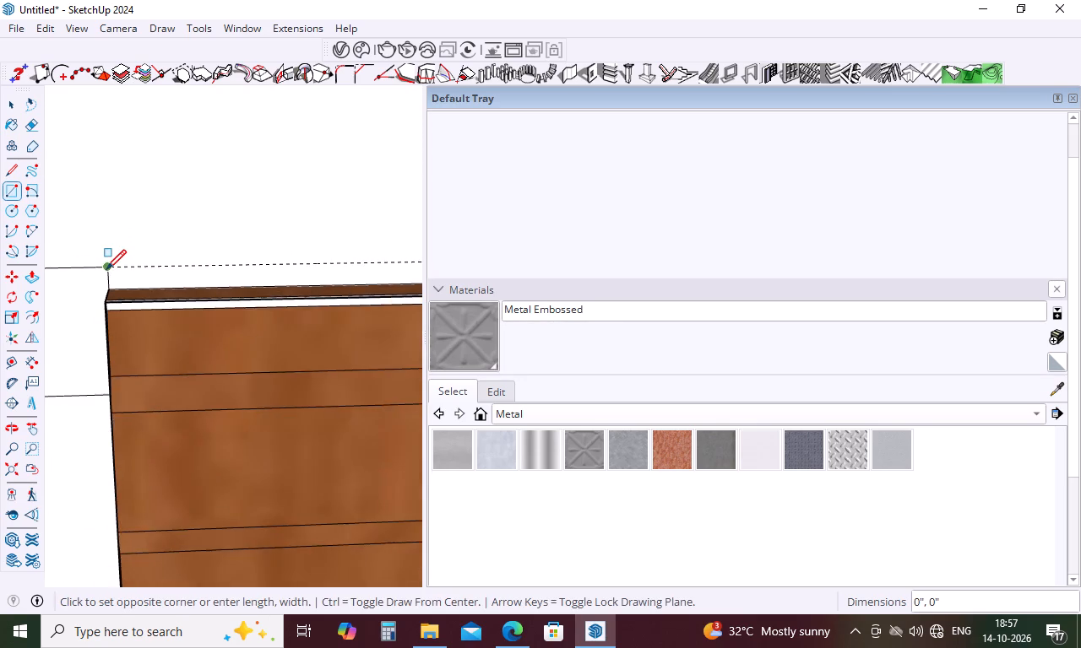
pyautogui.scroll(-17, 106, 269)
pyautogui.scroll(-11, 106, 269)
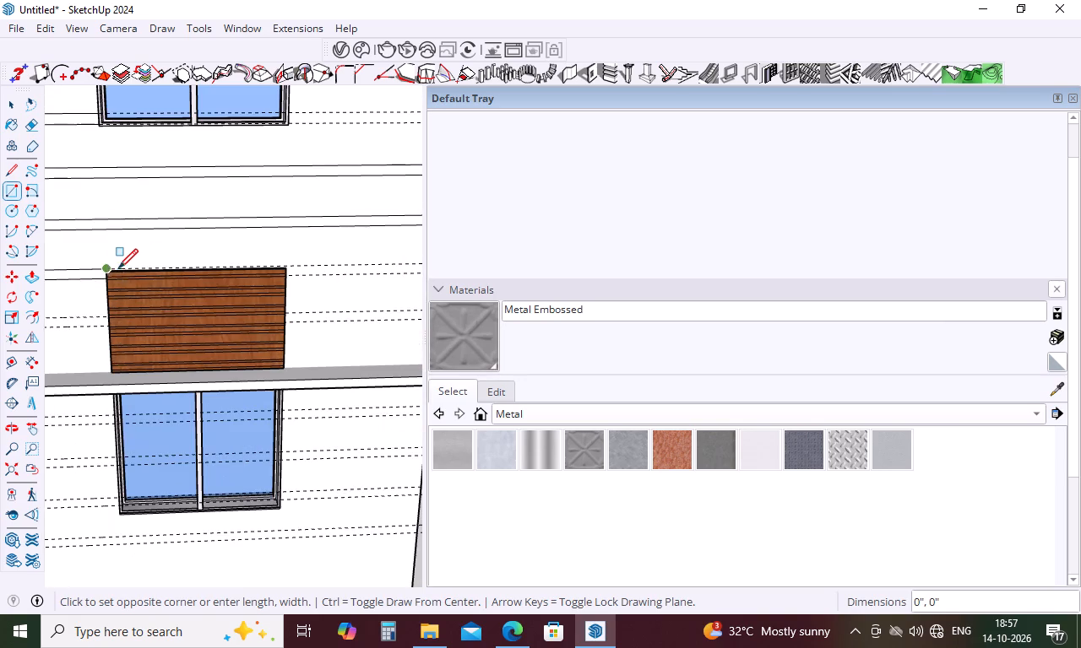
pyautogui.scroll(4, 296, 269)
pyautogui.scroll(19, 297, 269)
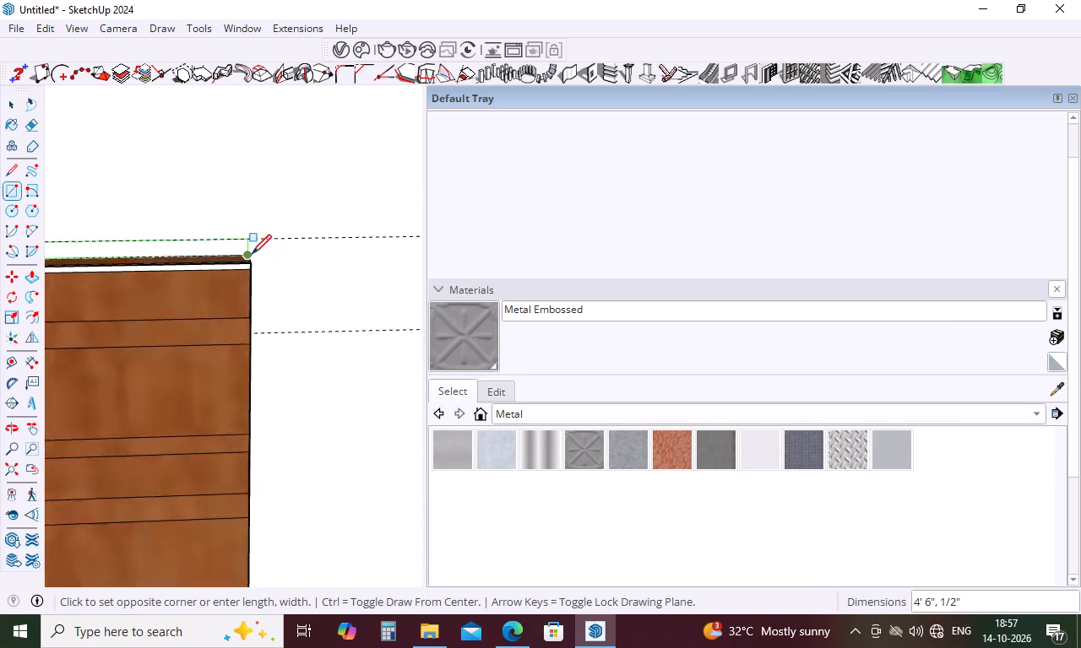
pyautogui.scroll(12, 252, 254)
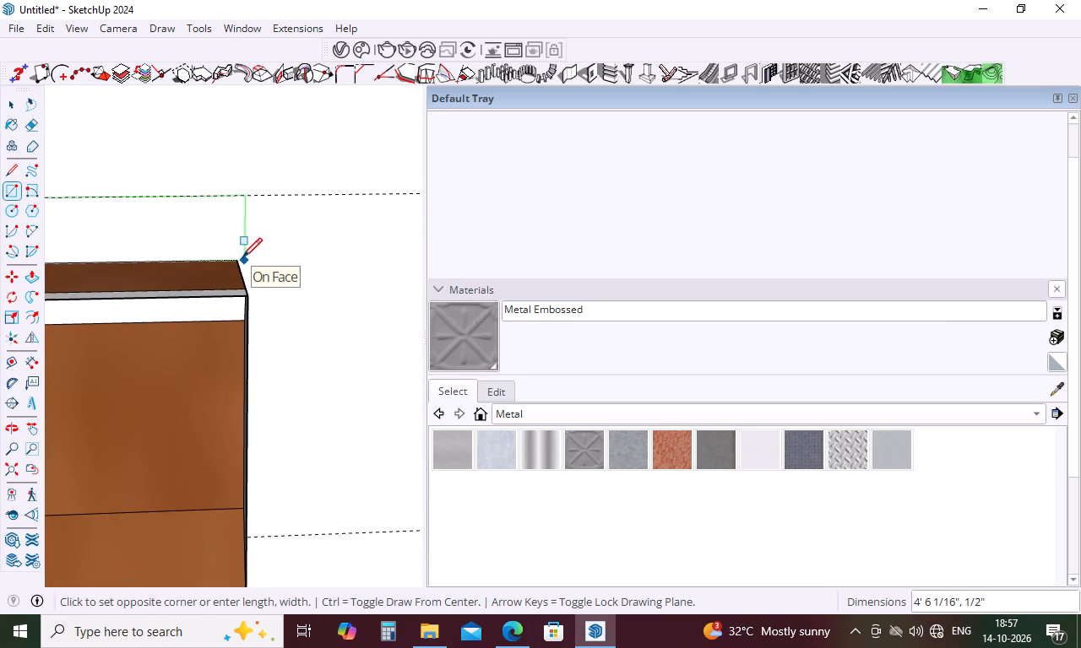
pyautogui.click(239, 258)
# Draw a 3" high rectangle between the guides from the wooden panel's upper right corner to the wall's right edge.
pyautogui.click(236, 197)
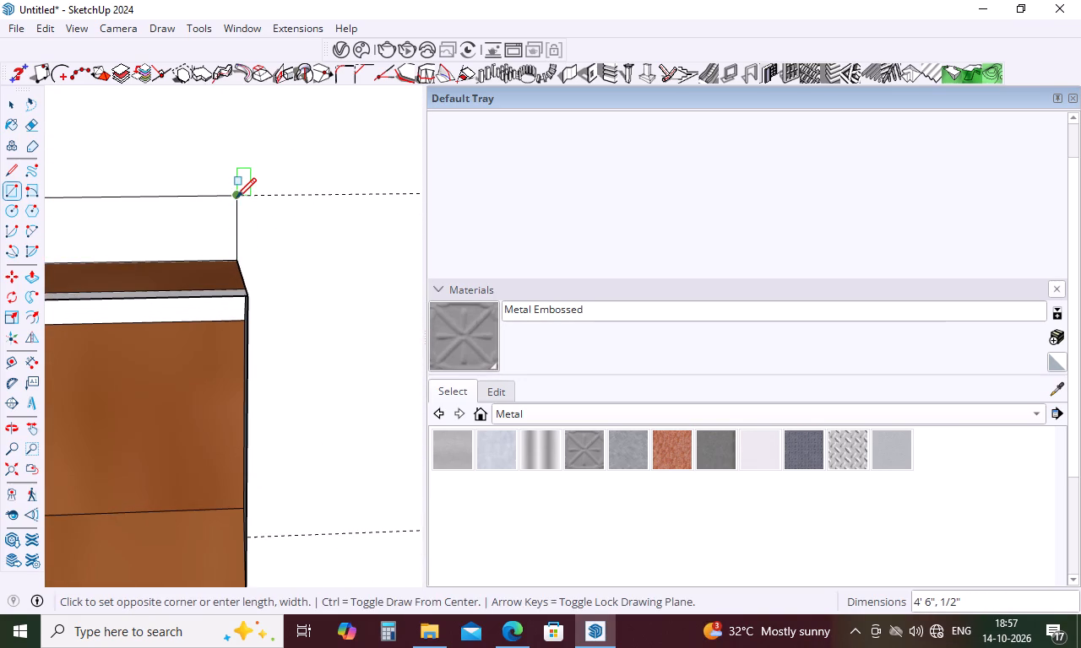
pyautogui.scroll(-11, 236, 197)
pyautogui.scroll(-16, 234, 203)
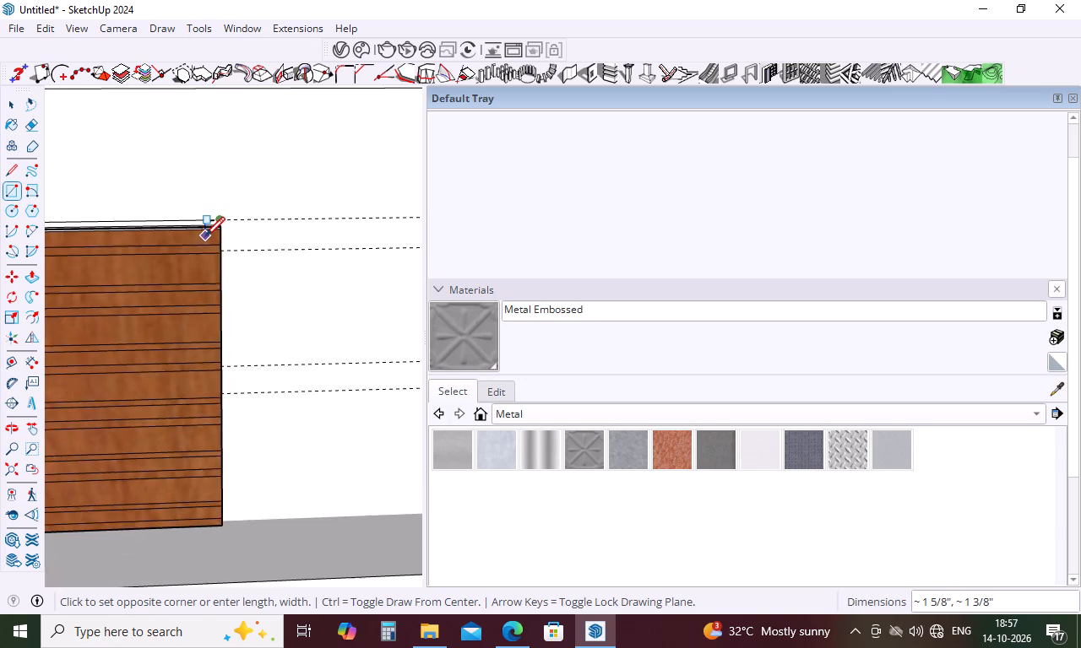
pyautogui.scroll(-15, 205, 236)
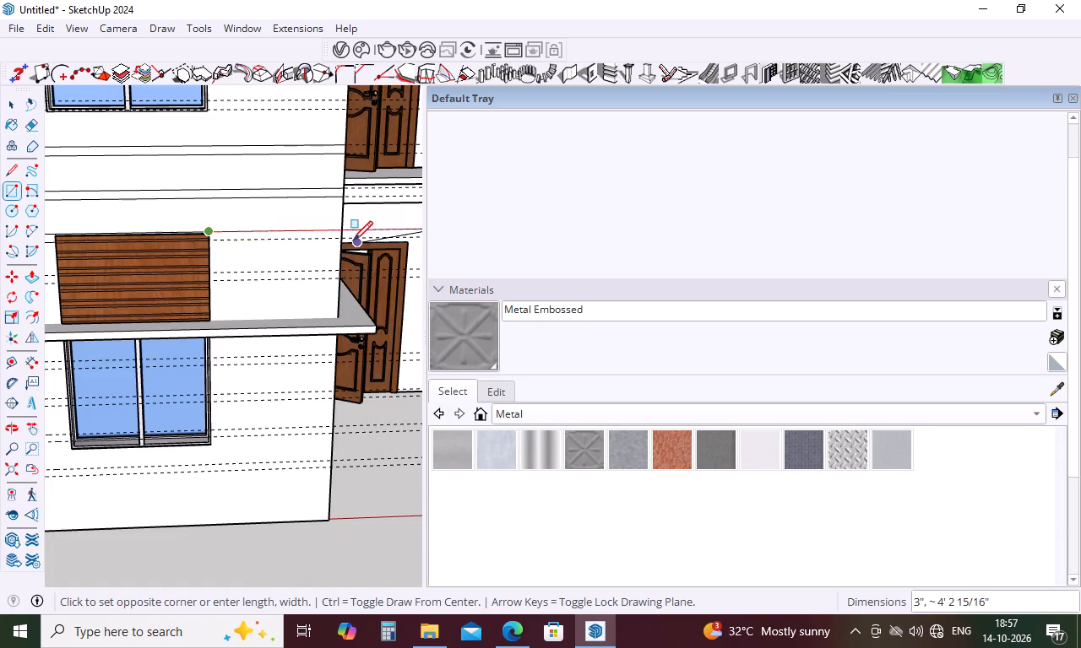
pyautogui.scroll(9, 353, 240)
pyautogui.click(326, 236)
# Erase the short vertical edges at both ends of the thin strip above the wooden panel.
pyautogui.scroll(-8, 333, 254)
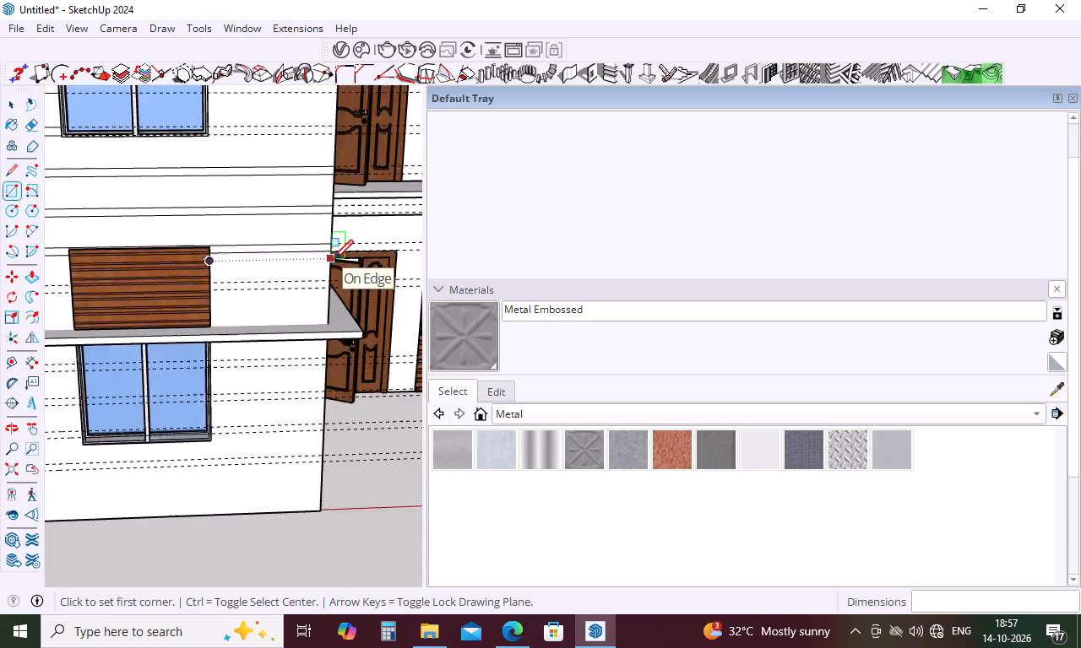
pyautogui.scroll(-2, 334, 259)
pyautogui.scroll(20, 194, 246)
pyautogui.scroll(8, 194, 246)
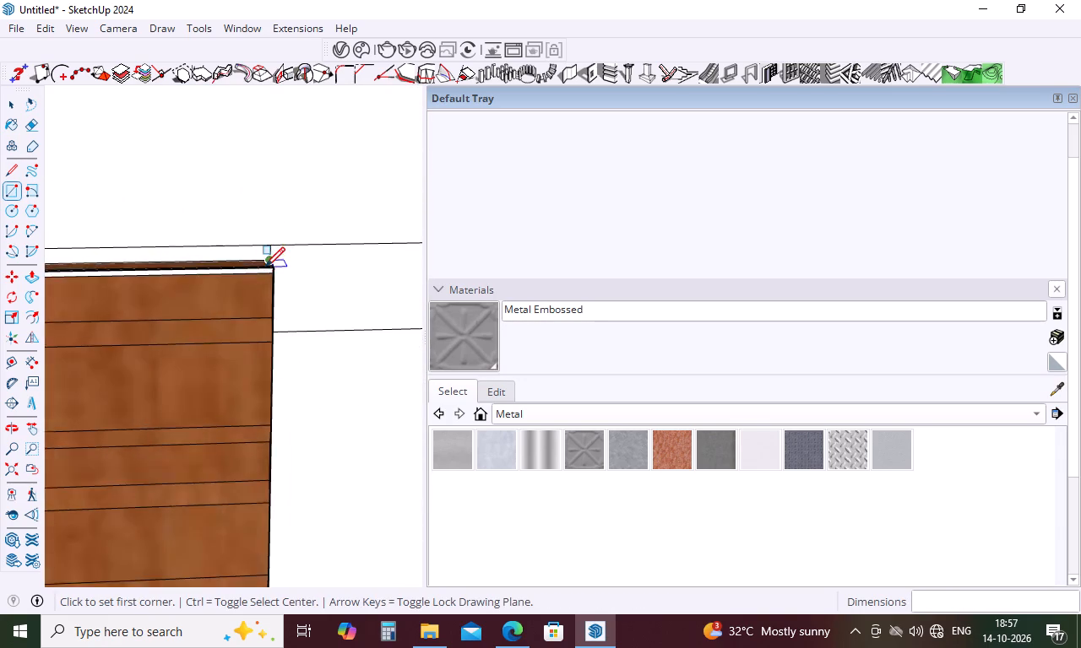
pyautogui.scroll(13, 265, 267)
pyautogui.press('e')
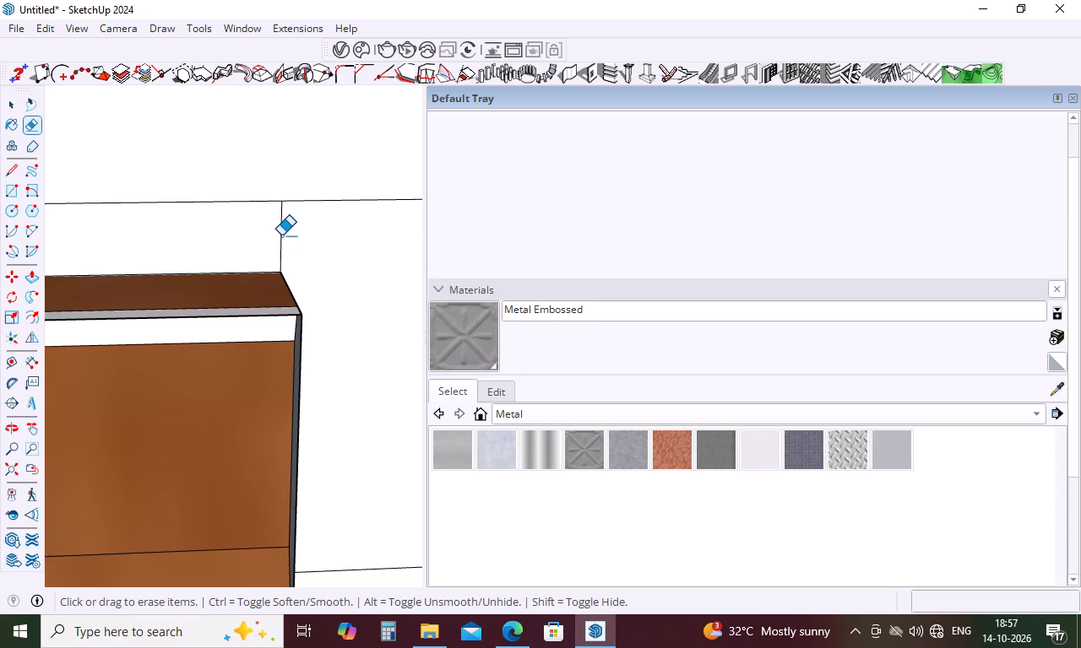
pyautogui.click(281, 235)
pyautogui.scroll(-16, 290, 242)
pyautogui.scroll(-20, 334, 277)
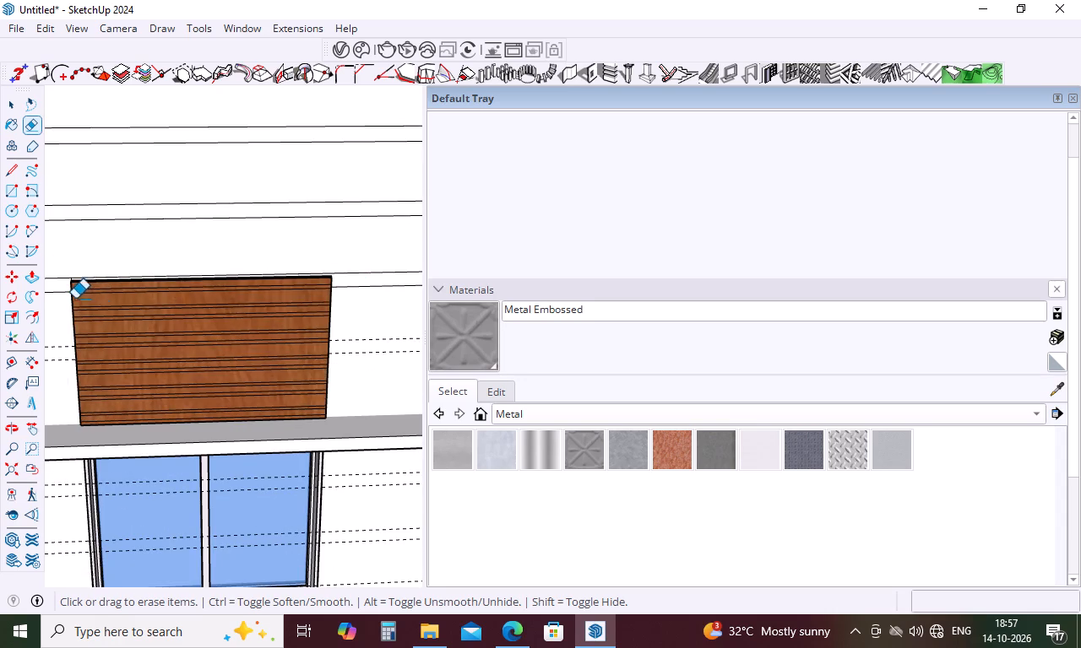
pyautogui.scroll(5, 73, 297)
pyautogui.scroll(20, 67, 285)
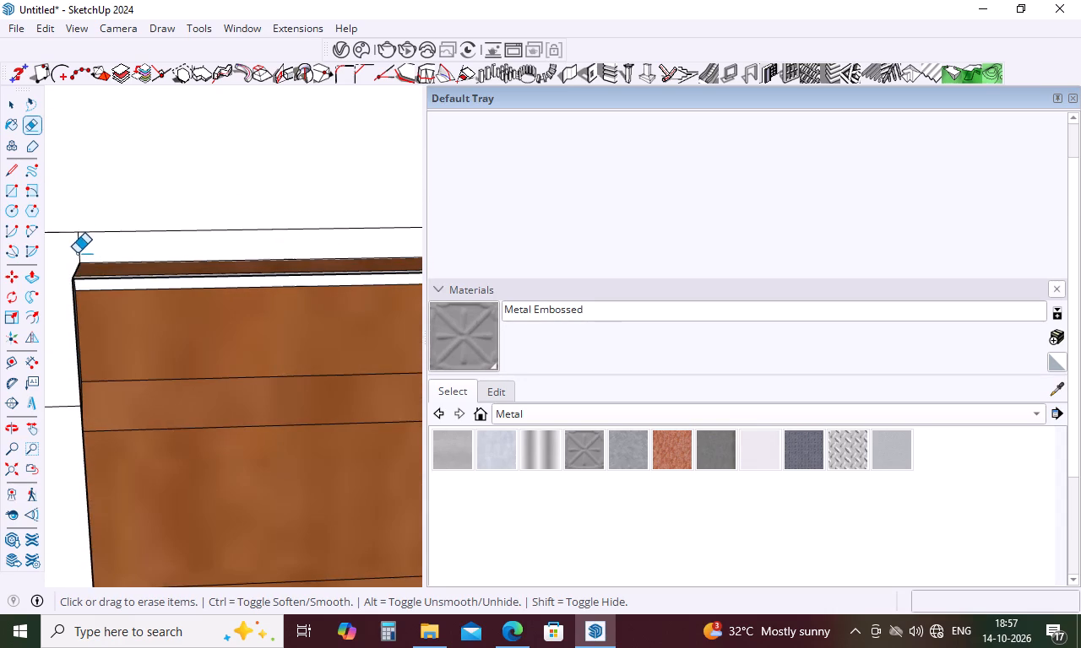
pyautogui.click(79, 242)
pyautogui.scroll(-13, 167, 242)
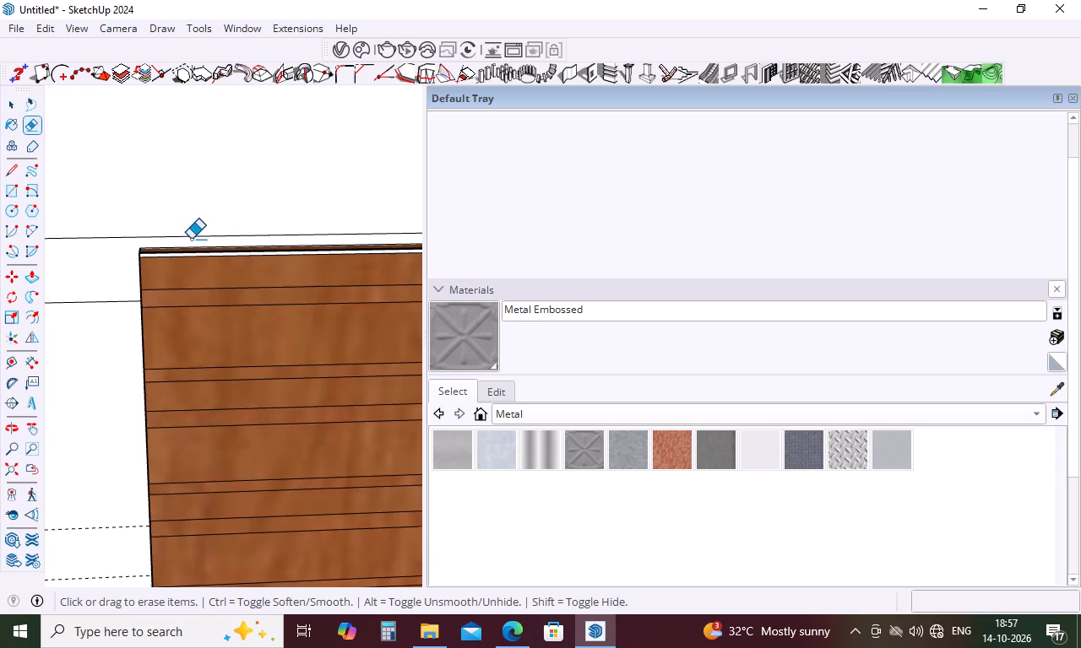
pyautogui.scroll(-20, 191, 239)
pyautogui.scroll(-5, 235, 248)
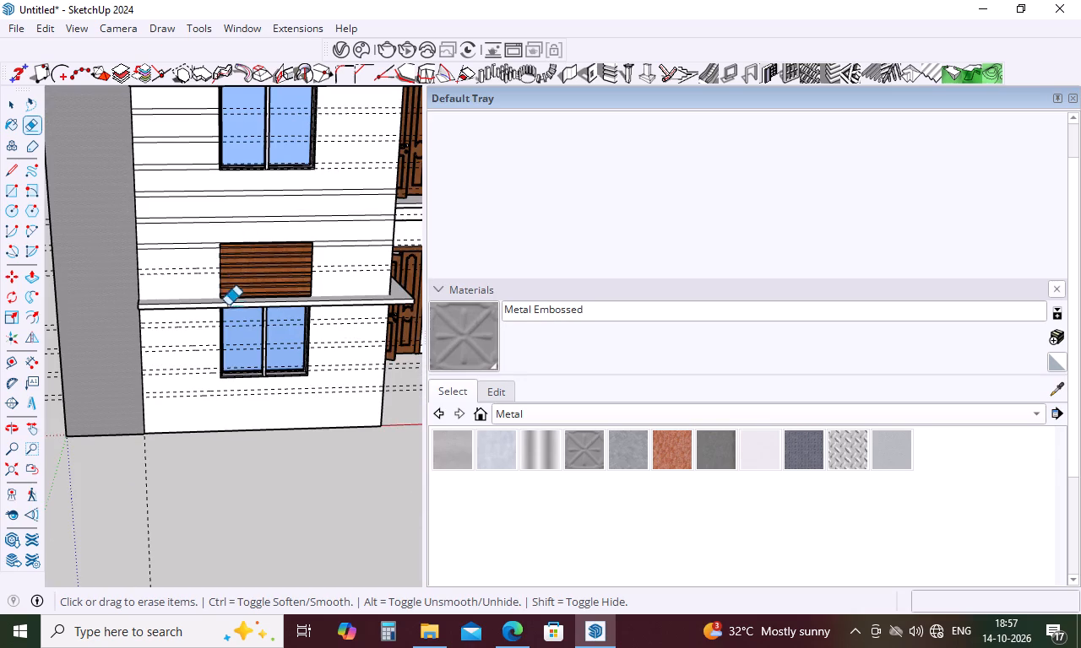
pyautogui.press('Escape')
# Draw a 3" by 4' rectangle between the next guide pair down, from the grey pillar to the wooden panel's left side.
pyautogui.press('r')
pyautogui.scroll(2, 159, 305)
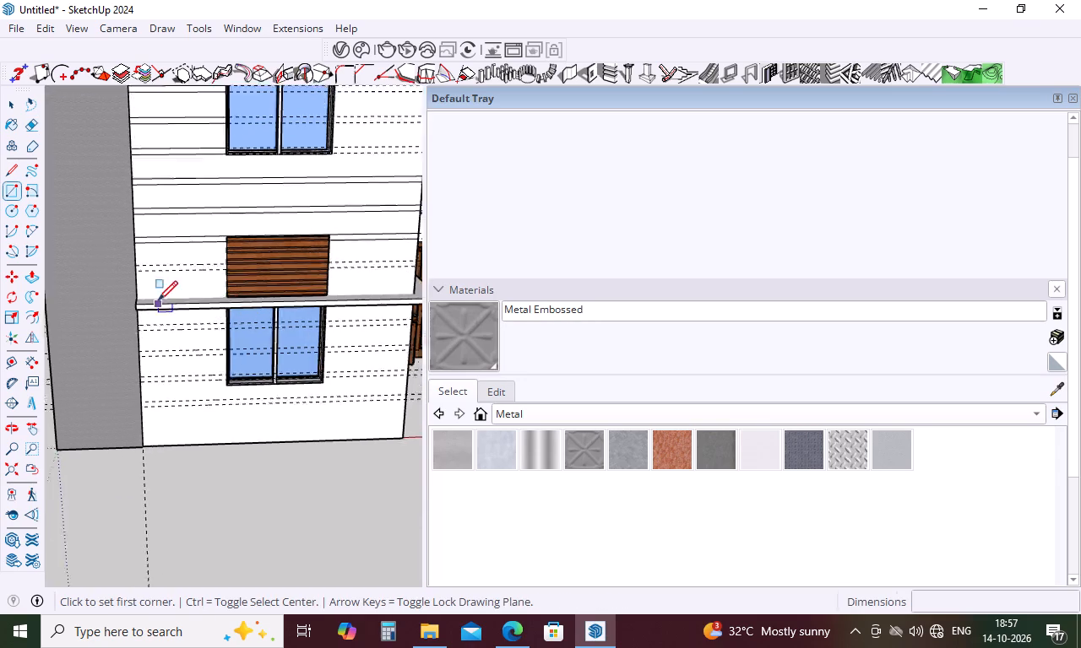
pyautogui.scroll(14, 158, 300)
pyautogui.scroll(9, 98, 239)
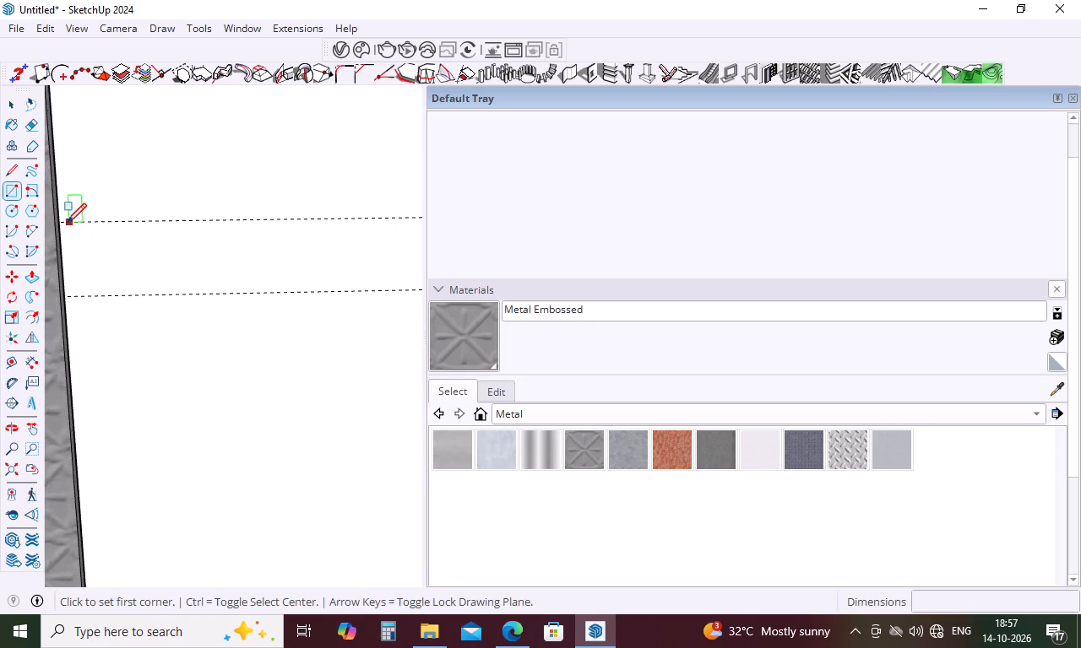
pyautogui.scroll(5, 67, 223)
pyautogui.click(62, 225)
pyautogui.scroll(-13, 62, 225)
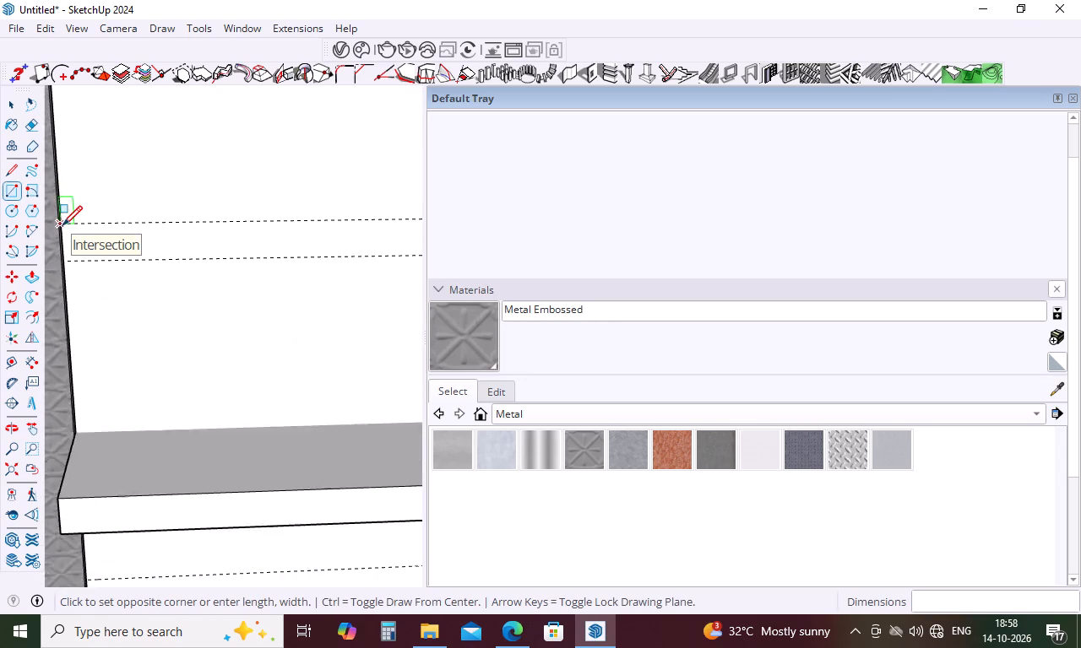
pyautogui.scroll(-8, 62, 225)
pyautogui.moveTo(221, 243); pyautogui.dragTo(378, 251, button='middle')
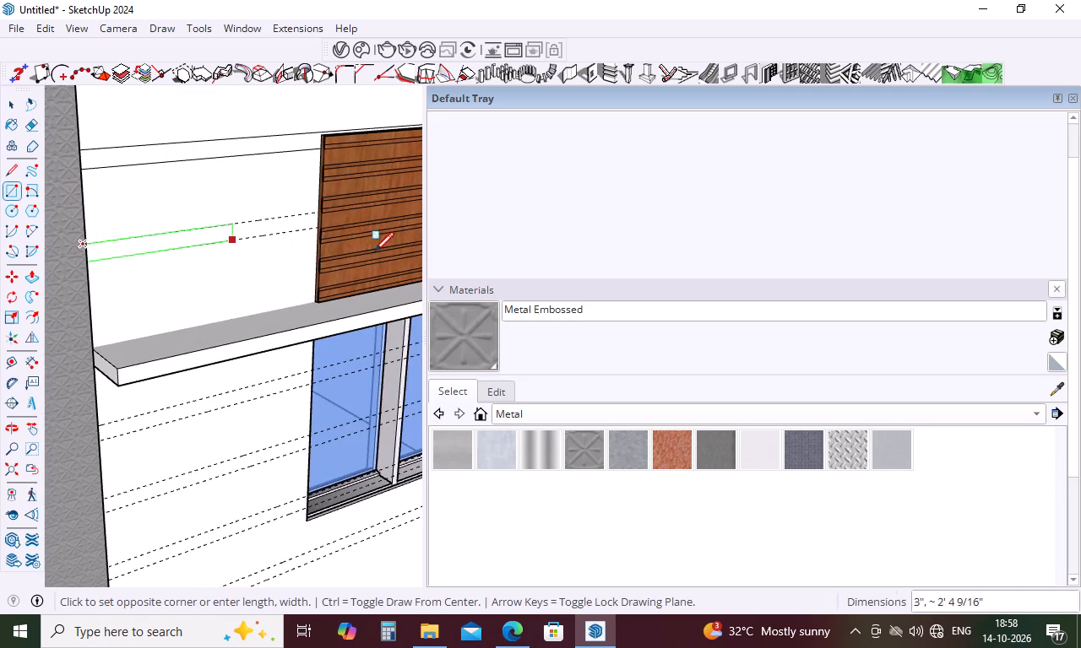
pyautogui.scroll(14, 313, 228)
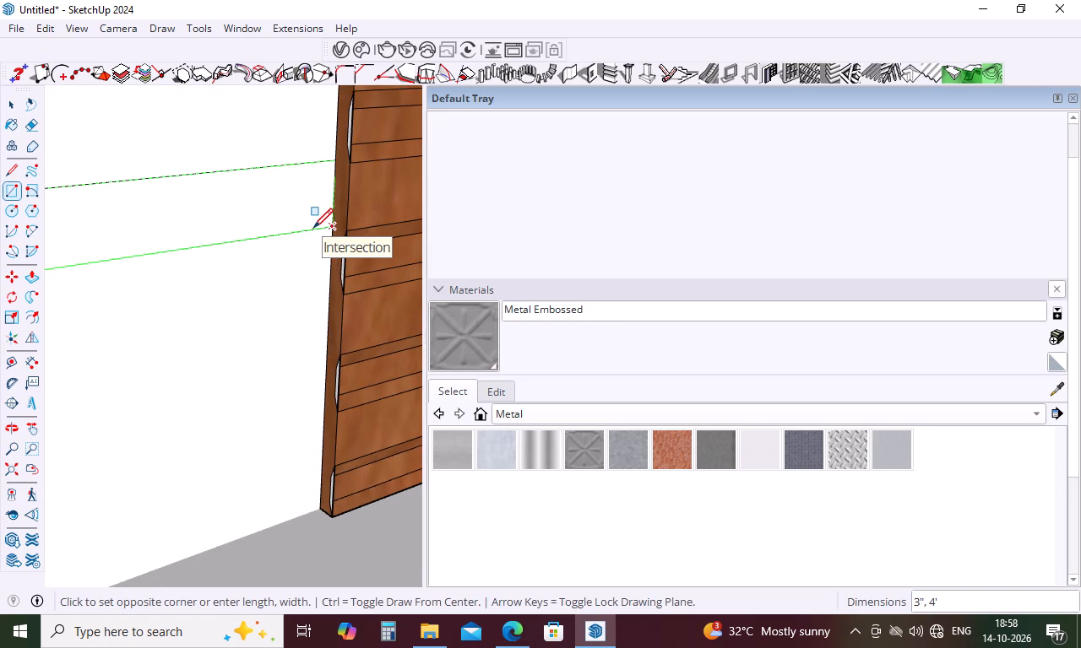
pyautogui.click(329, 227)
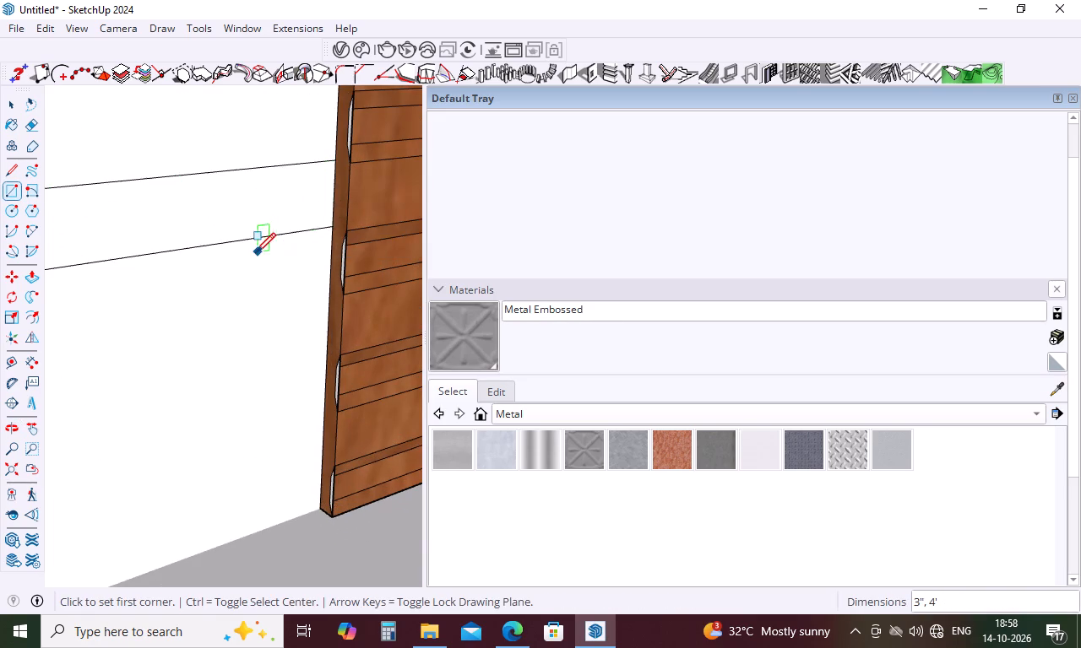
# Draw the matching 3" by 4' rectangle between the same guides, from the wooden panel's right side to the wall's right edge.
pyautogui.scroll(-16, 256, 252)
pyautogui.scroll(-10, 255, 253)
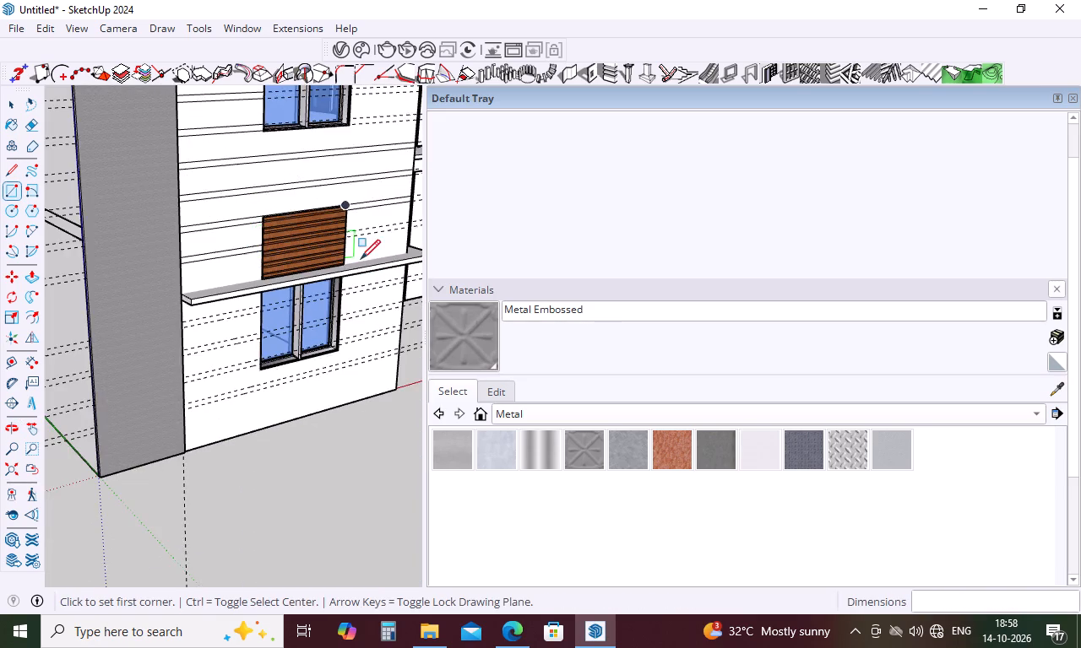
pyautogui.moveTo(361, 259); pyautogui.dragTo(75, 289, button='middle')
pyautogui.scroll(5, 421, 274)
pyautogui.scroll(5, 296, 268)
pyautogui.scroll(15, 215, 255)
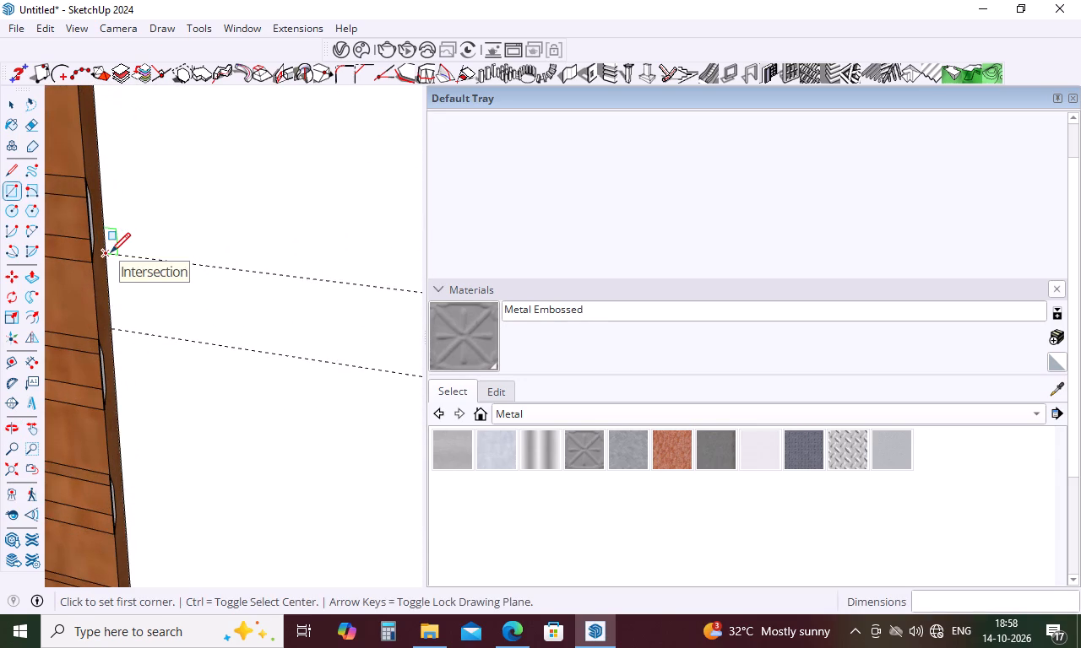
pyautogui.click(111, 252)
pyautogui.scroll(-15, 111, 252)
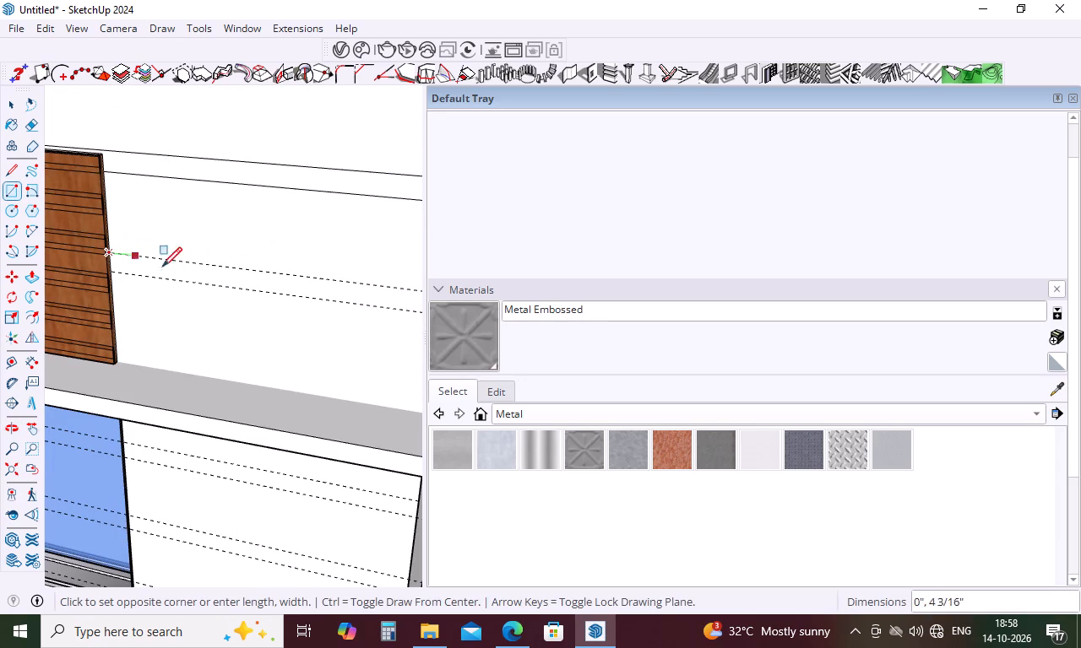
pyautogui.scroll(-10, 350, 291)
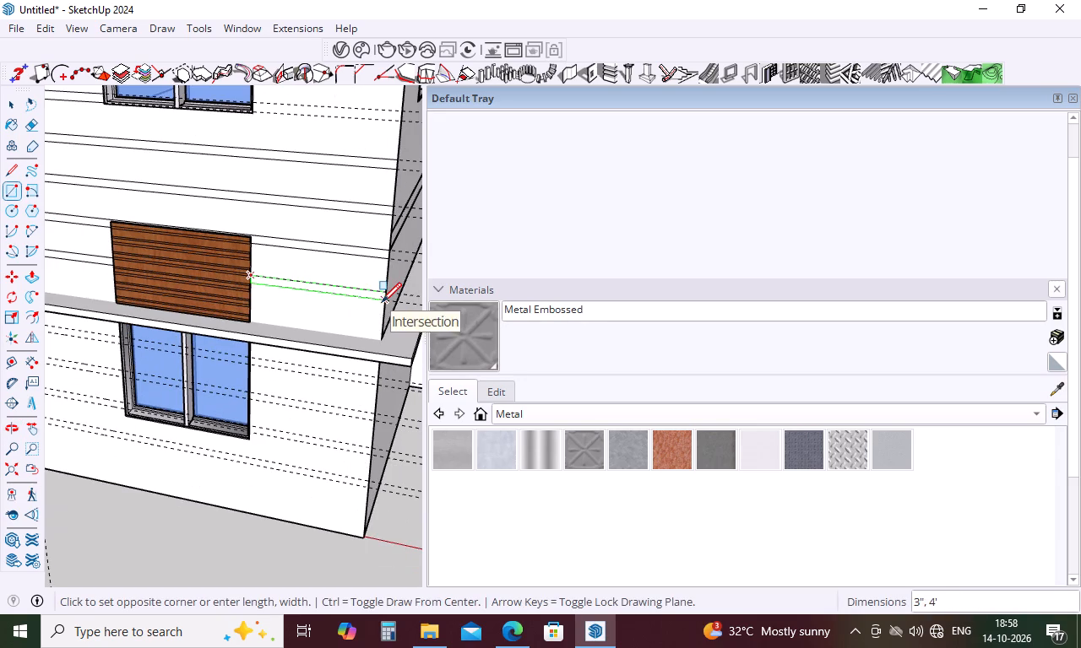
pyautogui.click(382, 302)
# Draw a 3" by about 4' rectangle between the upper guide pair below the ledge, from the grey pillar to the lower window's left side.
pyautogui.scroll(-15, 387, 317)
pyautogui.moveTo(275, 370); pyautogui.dragTo(380, 289, button='middle')
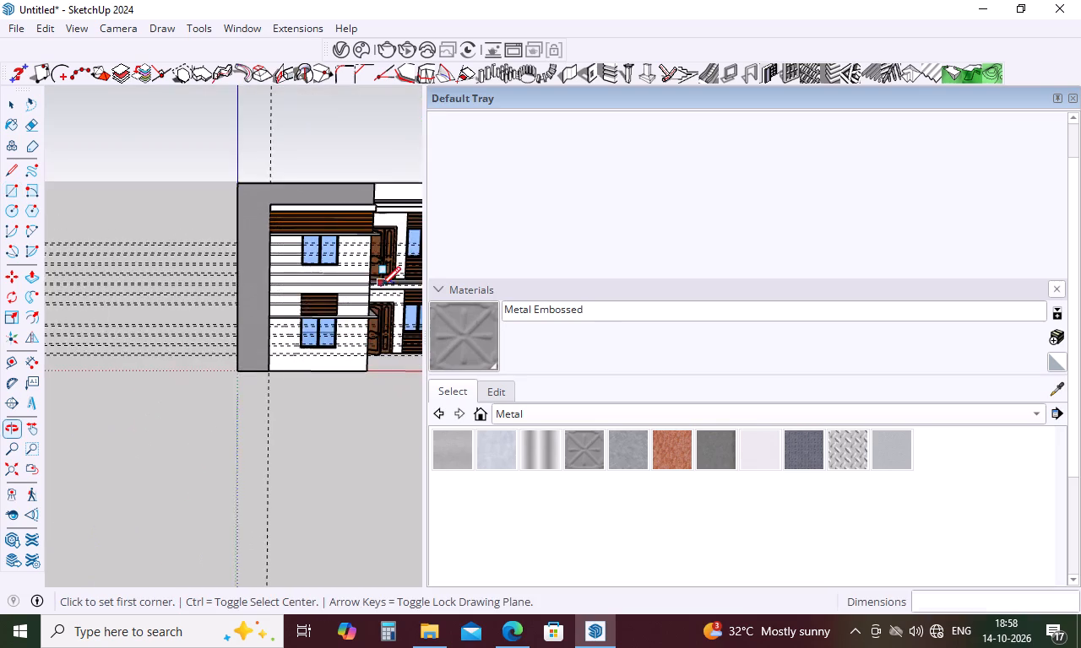
pyautogui.scroll(11, 317, 345)
pyautogui.scroll(5, 239, 335)
pyautogui.scroll(3, 180, 182)
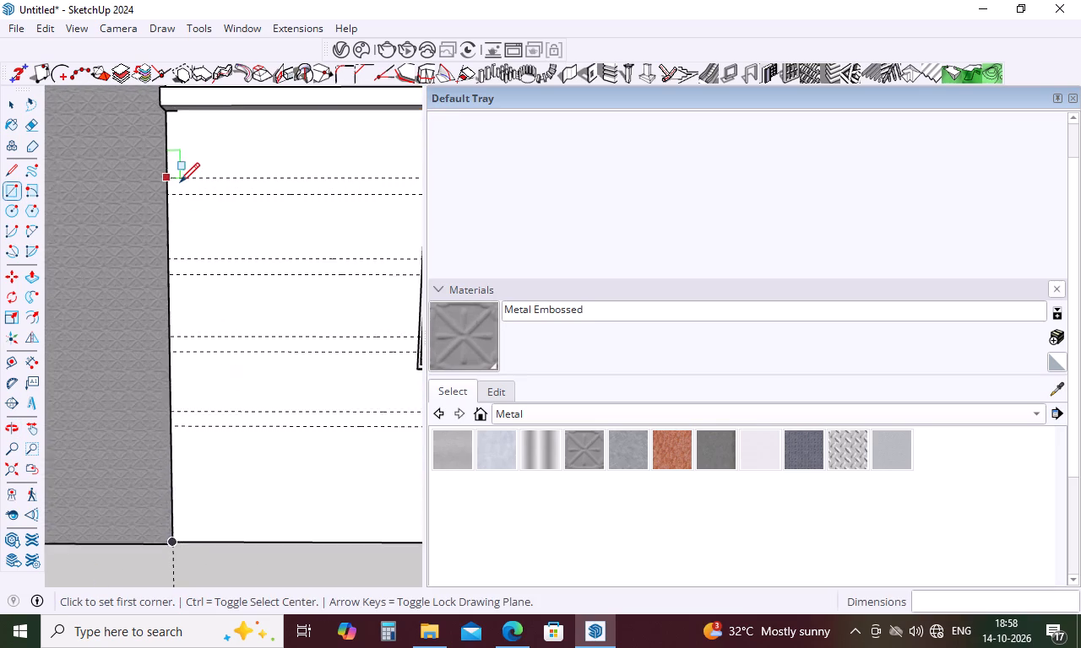
pyautogui.scroll(2, 180, 182)
pyautogui.moveTo(180, 180); pyautogui.dragTo(49, 226, button='middle')
pyautogui.scroll(17, 48, 227)
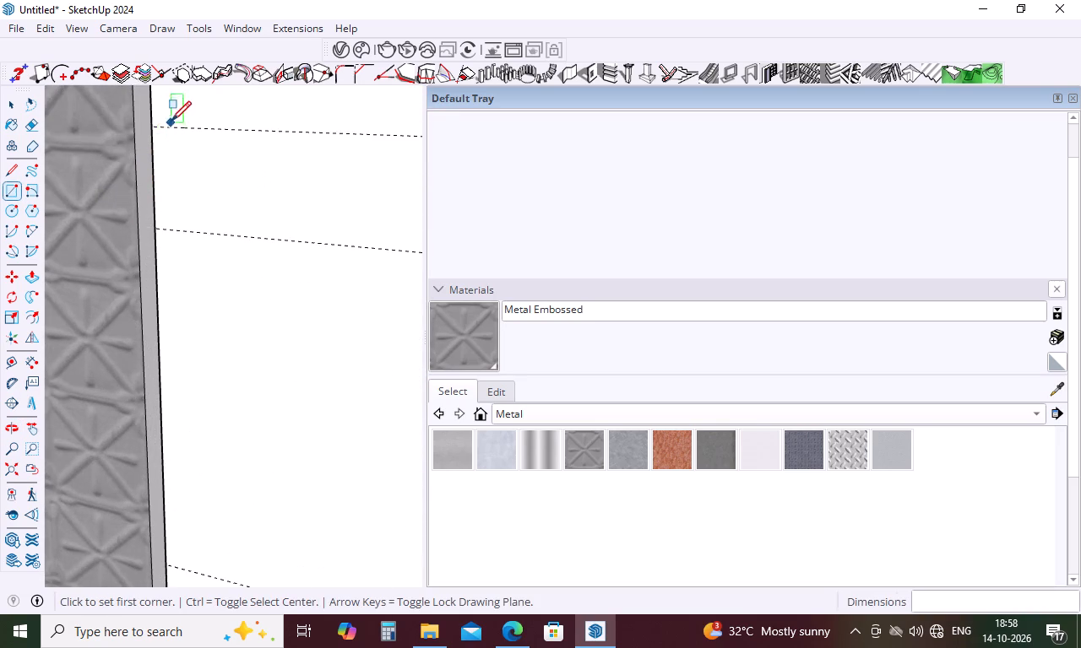
pyautogui.click(155, 124)
pyautogui.scroll(-11, 155, 124)
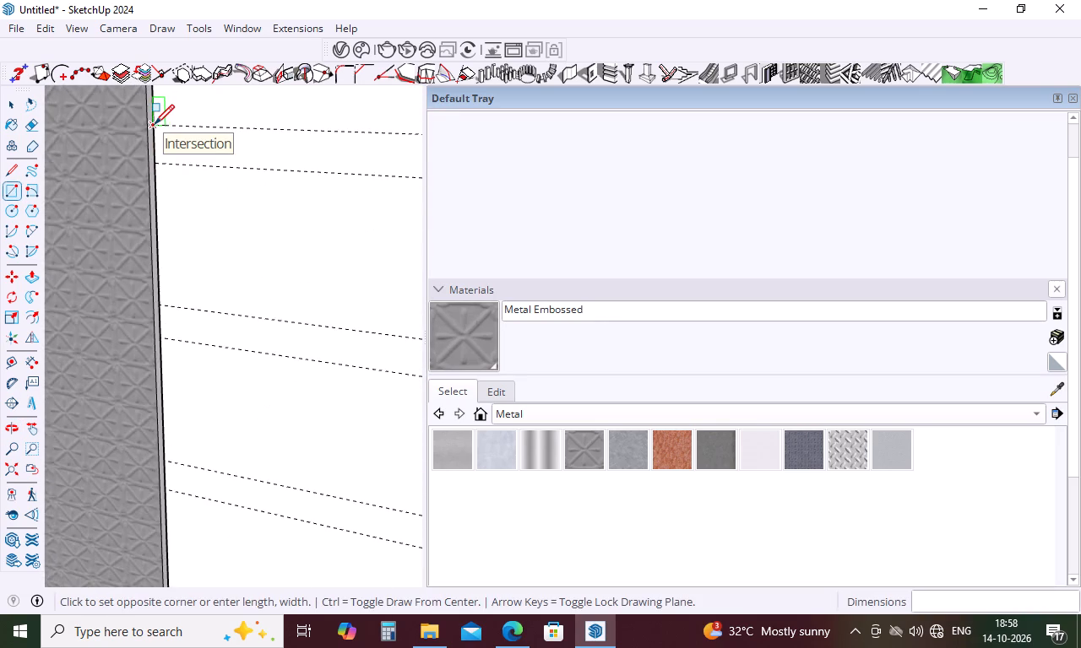
pyautogui.scroll(-17, 155, 124)
pyautogui.moveTo(160, 147); pyautogui.dragTo(357, 181, button='middle')
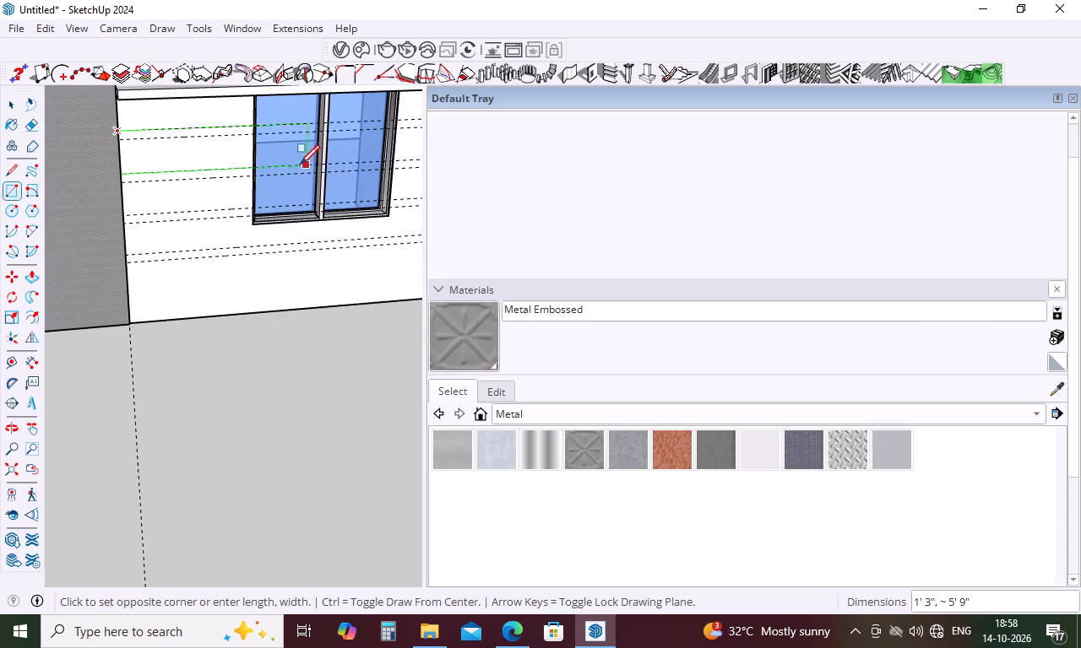
pyautogui.scroll(16, 252, 142)
pyautogui.moveTo(256, 132); pyautogui.dragTo(380, 140, button='middle')
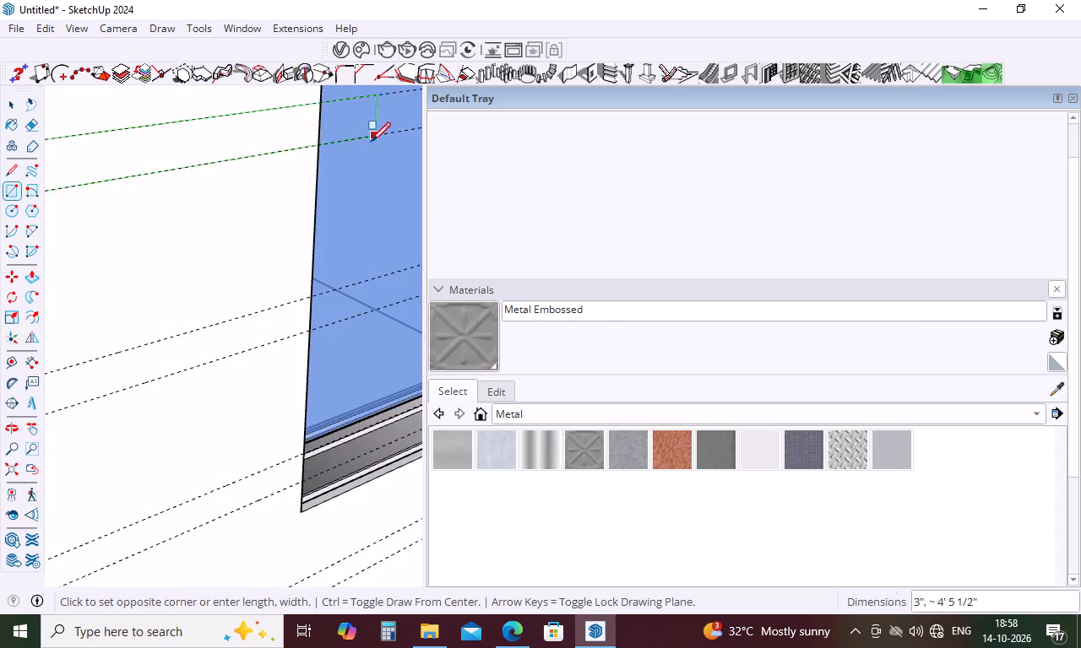
pyautogui.scroll(10, 332, 150)
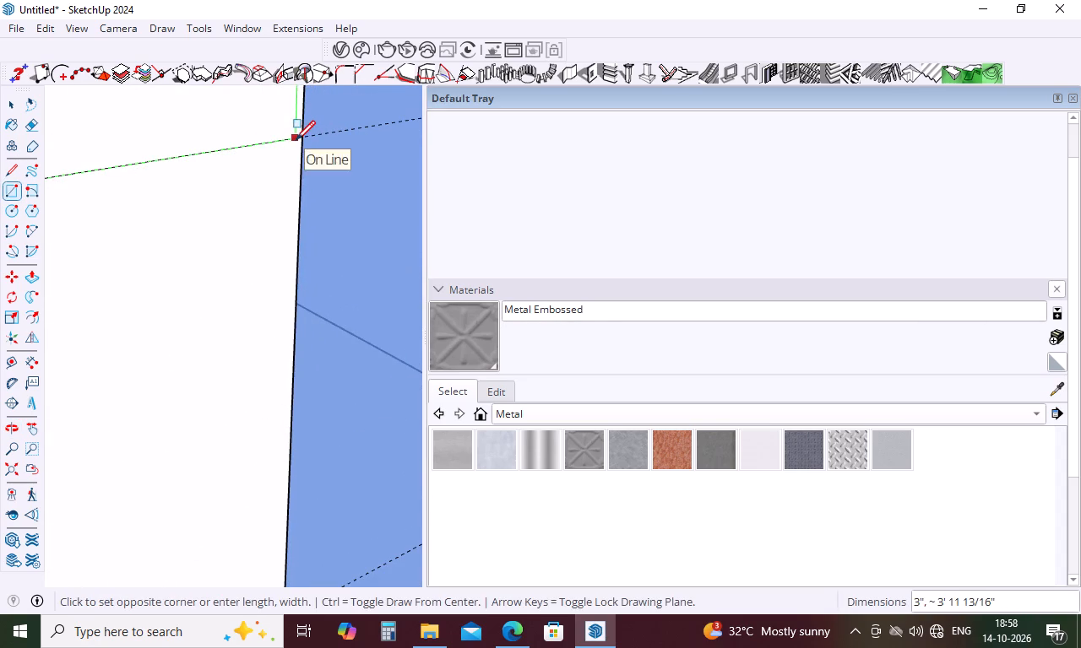
pyautogui.click(299, 138)
# Draw the matching 3" by 4' rectangle between the same guides, from the lower window's right side to the wall's right edge.
pyautogui.scroll(-9, 243, 217)
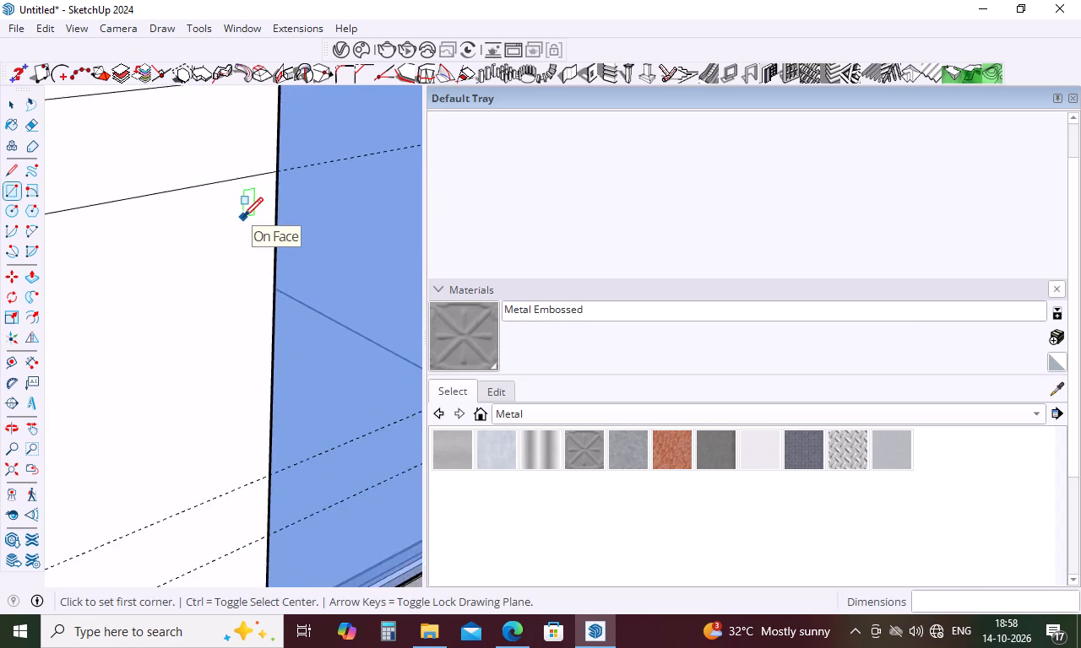
pyautogui.scroll(-18, 243, 217)
pyautogui.scroll(-5, 245, 215)
pyautogui.moveTo(258, 239); pyautogui.dragTo(0, 211, button='middle')
pyautogui.scroll(5, 256, 241)
pyautogui.moveTo(248, 236); pyautogui.dragTo(236, 237, button='middle')
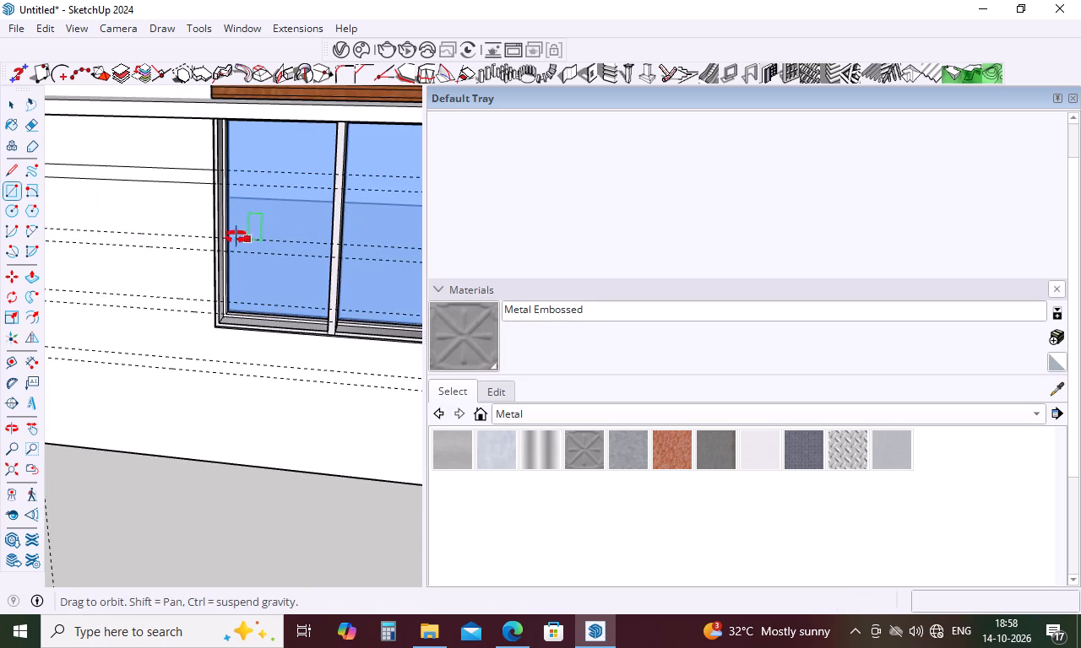
pyautogui.moveTo(236, 237); pyautogui.dragTo(179, 245, button='middle')
pyautogui.scroll(-5, 178, 245)
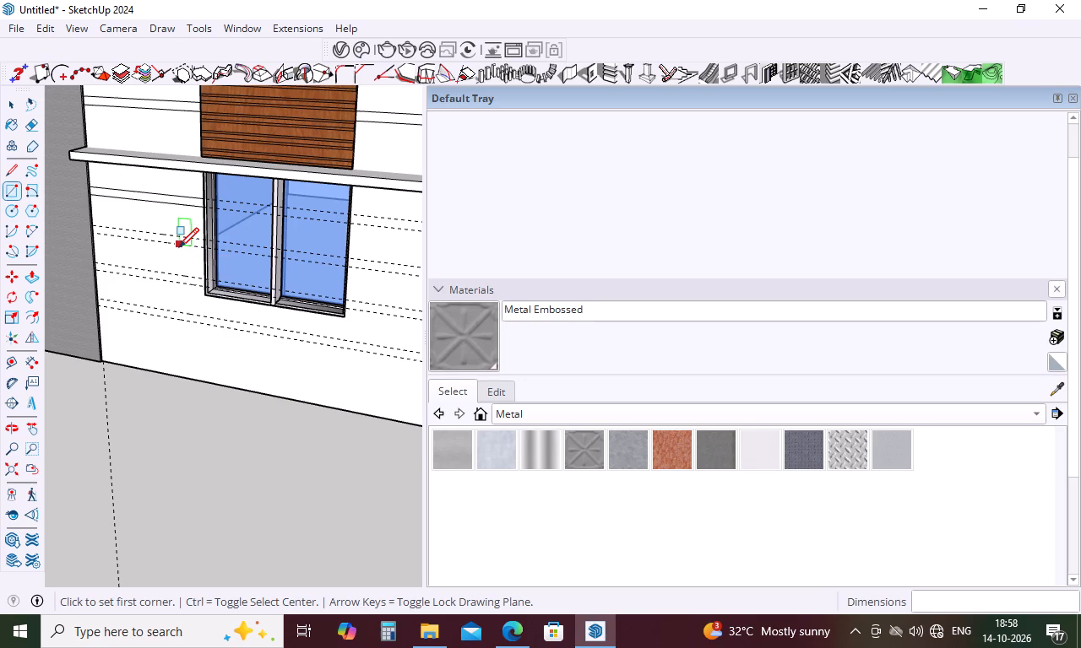
pyautogui.press('r')
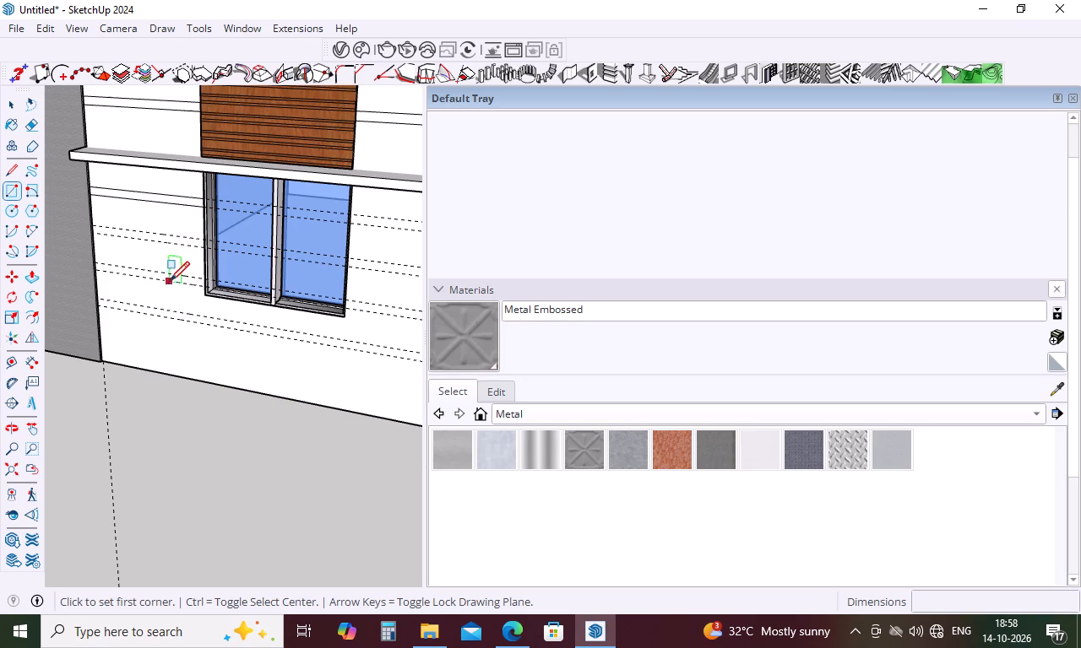
pyautogui.scroll(-5, 168, 286)
pyautogui.scroll(5, 322, 248)
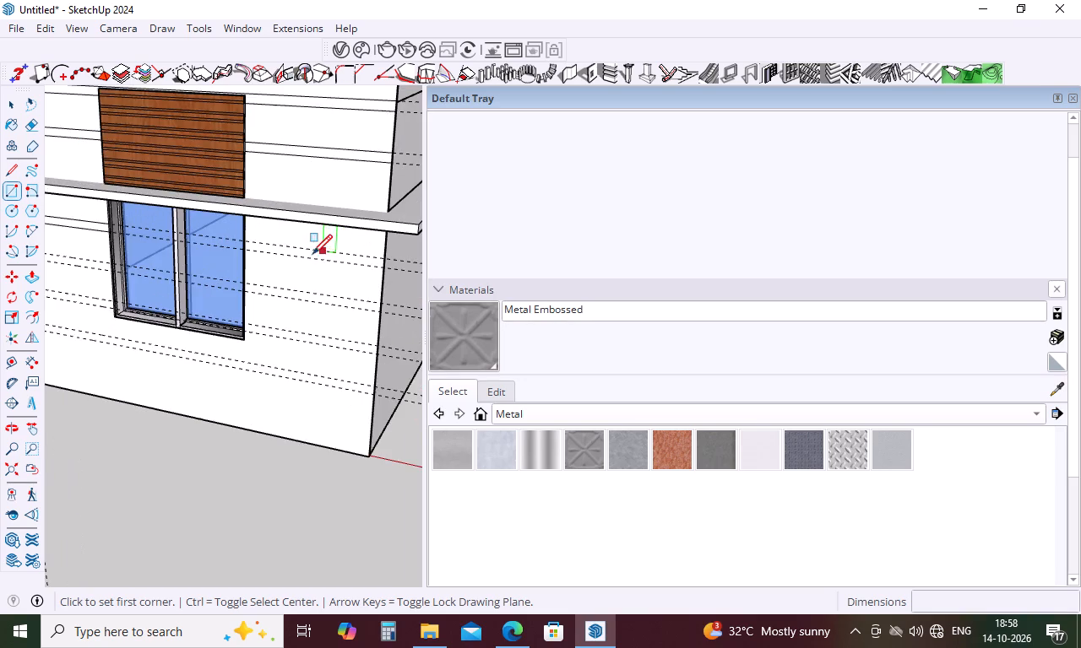
pyautogui.scroll(5, 286, 255)
pyautogui.scroll(20, 225, 240)
pyautogui.scroll(2, 225, 240)
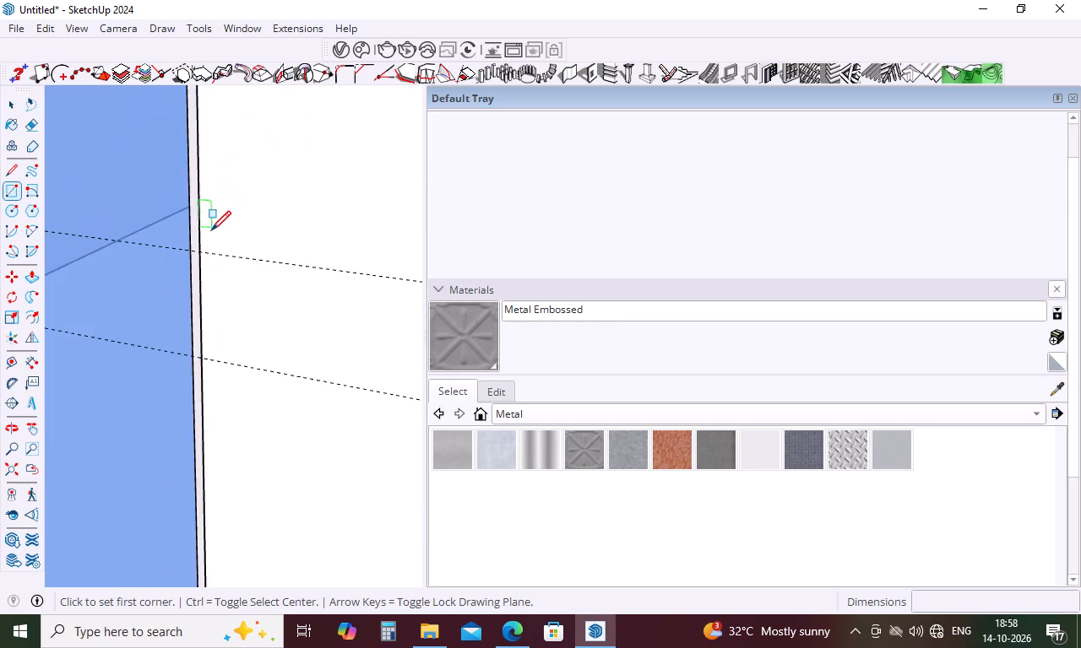
pyautogui.scroll(8, 211, 230)
pyautogui.click(182, 282)
pyautogui.scroll(-5, 182, 282)
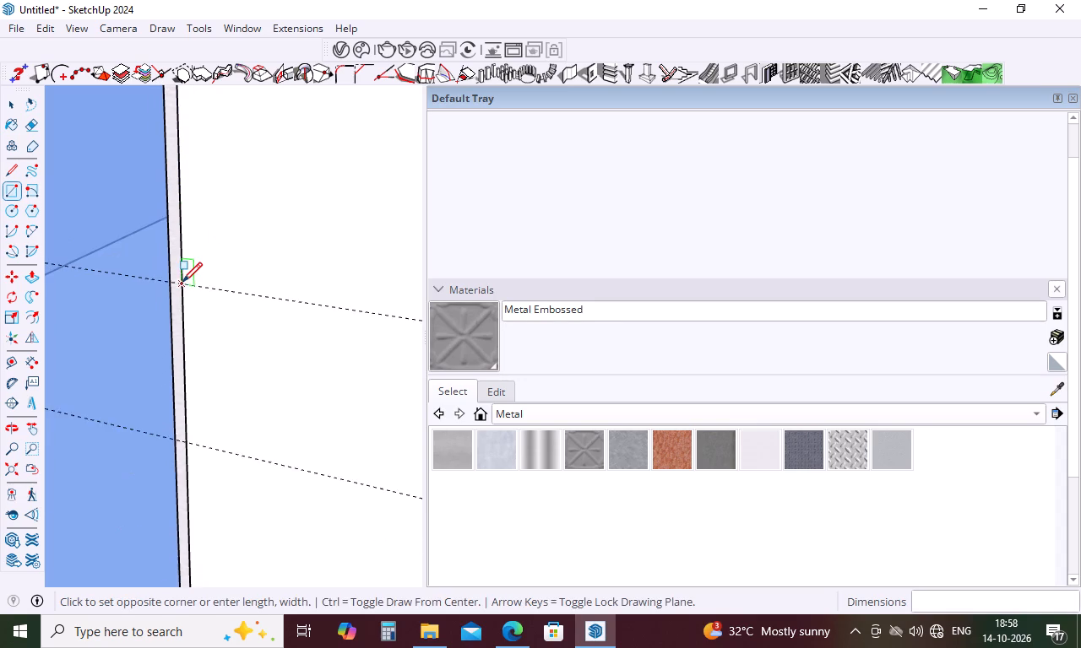
pyautogui.scroll(-13, 182, 282)
pyautogui.scroll(-17, 151, 261)
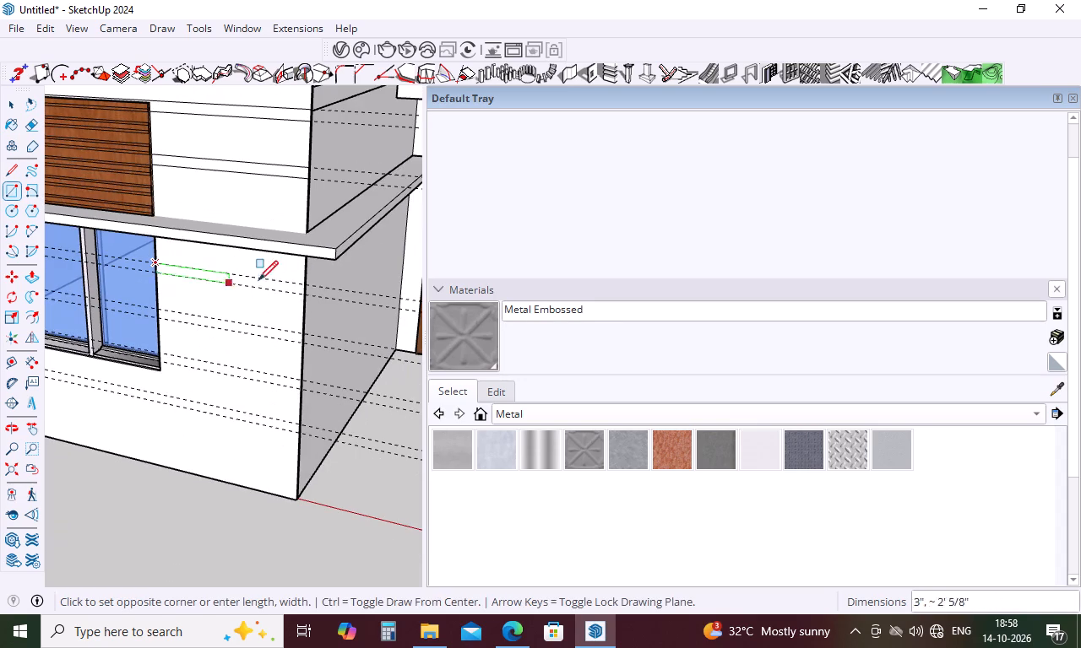
pyautogui.click(303, 295)
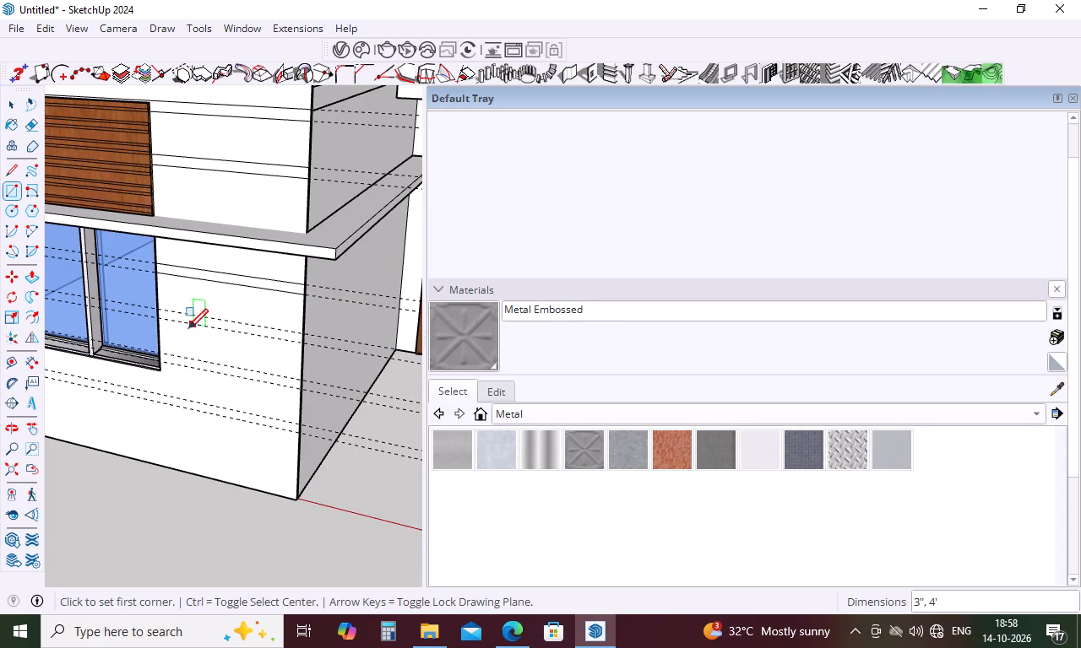
# Draw a 3" by 4' rectangle between the second guide pair below the ledge, from the lower window's right side to the wall's right edge.
pyautogui.scroll(12, 143, 343)
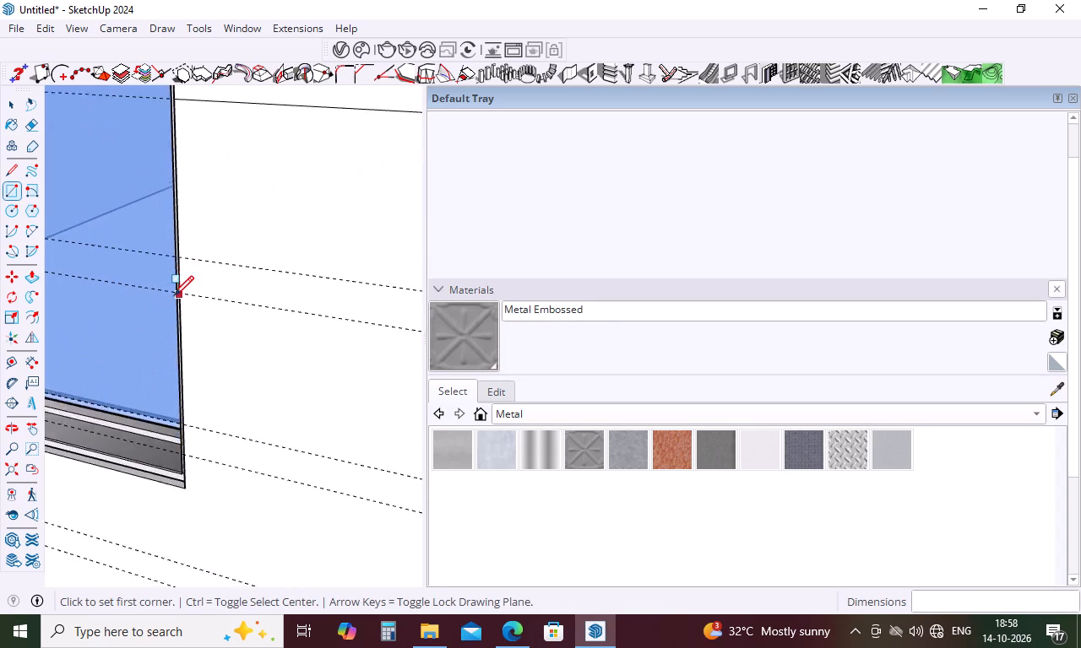
pyautogui.scroll(2, 174, 295)
pyautogui.click(183, 290)
pyautogui.scroll(-16, 167, 296)
pyautogui.click(311, 309)
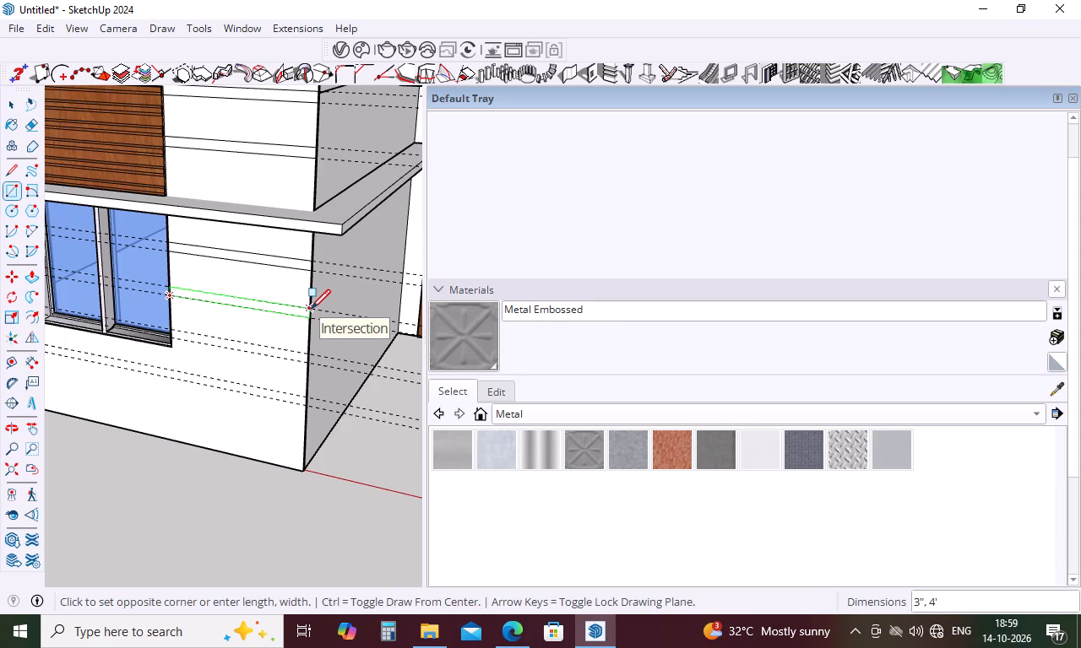
# Draw a rectangle between the third guide pair, near the lower window's bottom, from its right side to the wall's right edge.
pyautogui.scroll(11, 192, 353)
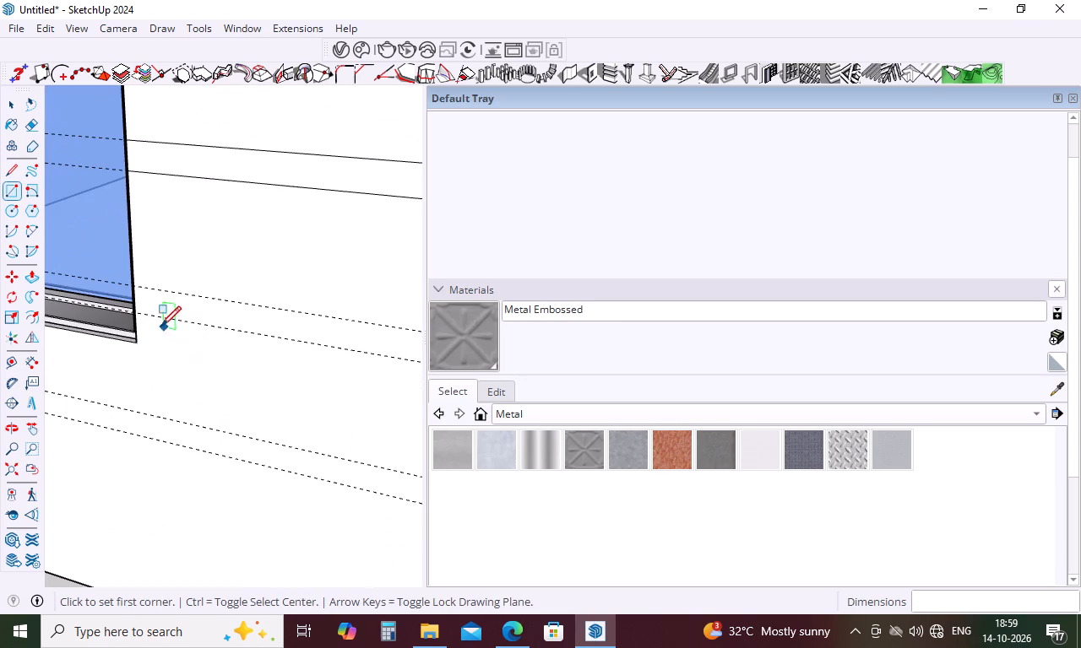
pyautogui.click(137, 318)
pyautogui.scroll(-6, 137, 318)
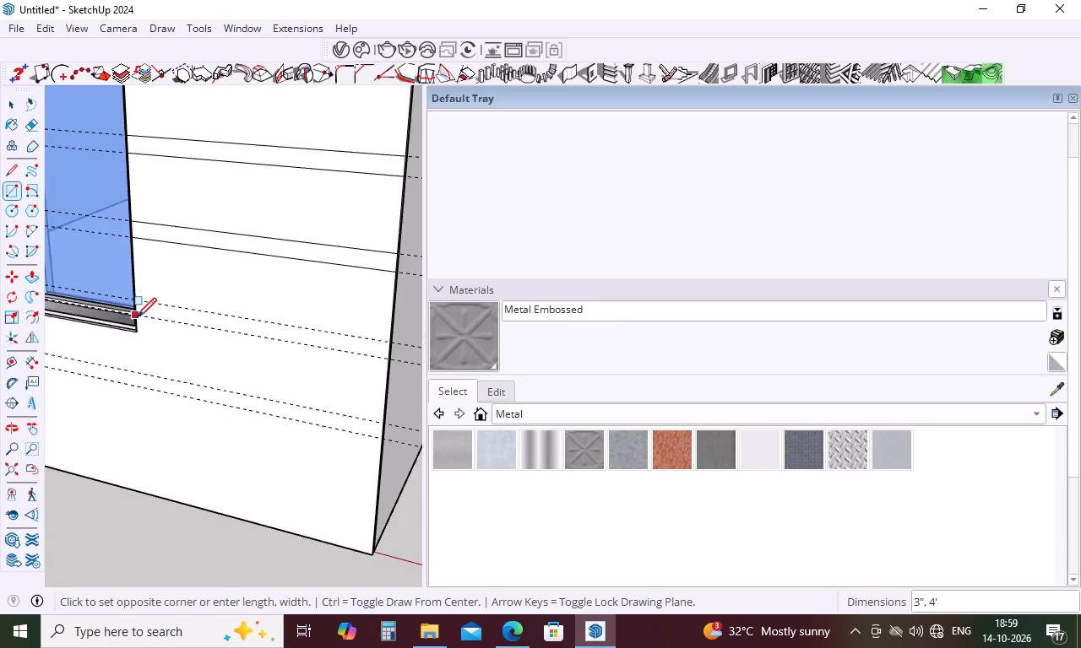
pyautogui.scroll(-5, 137, 317)
pyautogui.click(285, 329)
# Draw a rectangle about 3" by 4' between the second guide pair below the ledge, from the grey pillar to the lower window's left side.
pyautogui.scroll(-3, 335, 347)
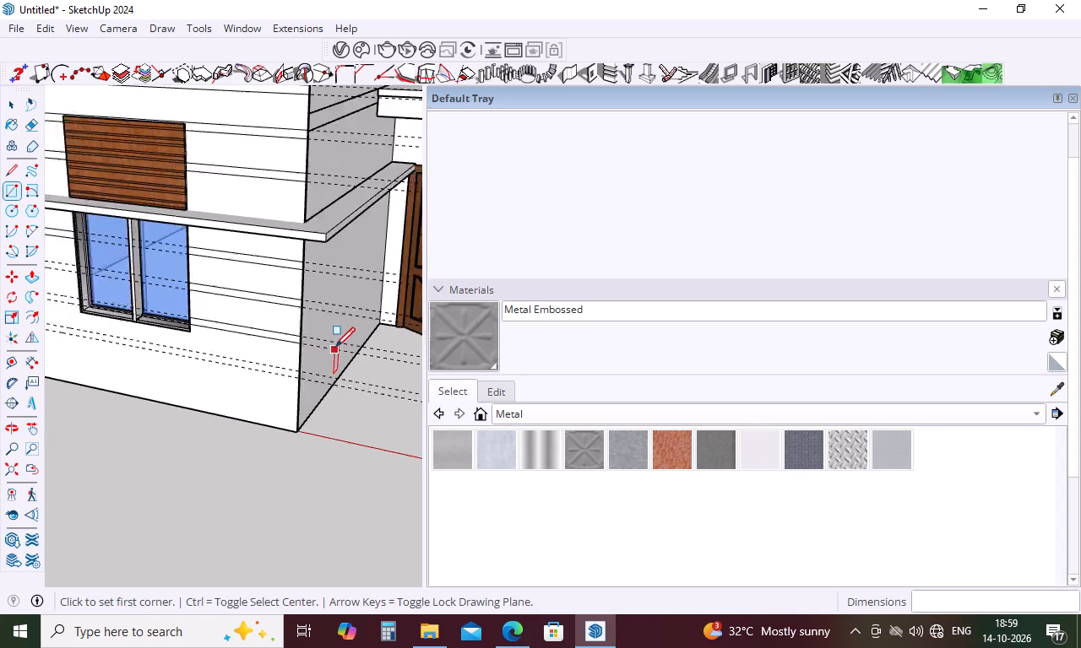
pyautogui.scroll(-8, 335, 347)
pyautogui.scroll(9, 185, 337)
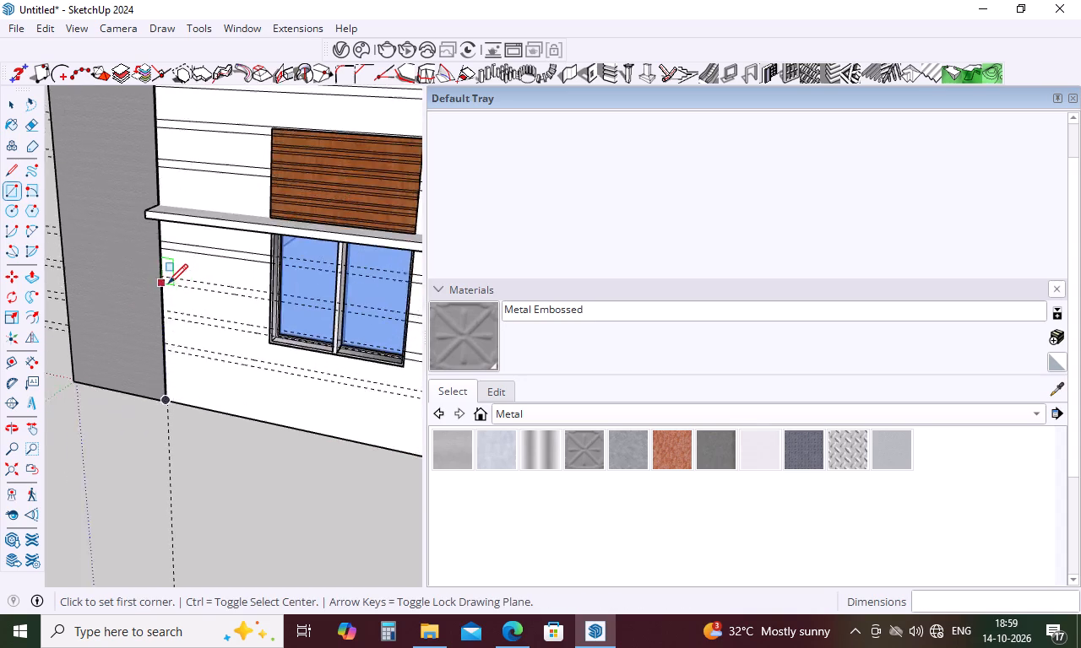
pyautogui.scroll(18, 168, 283)
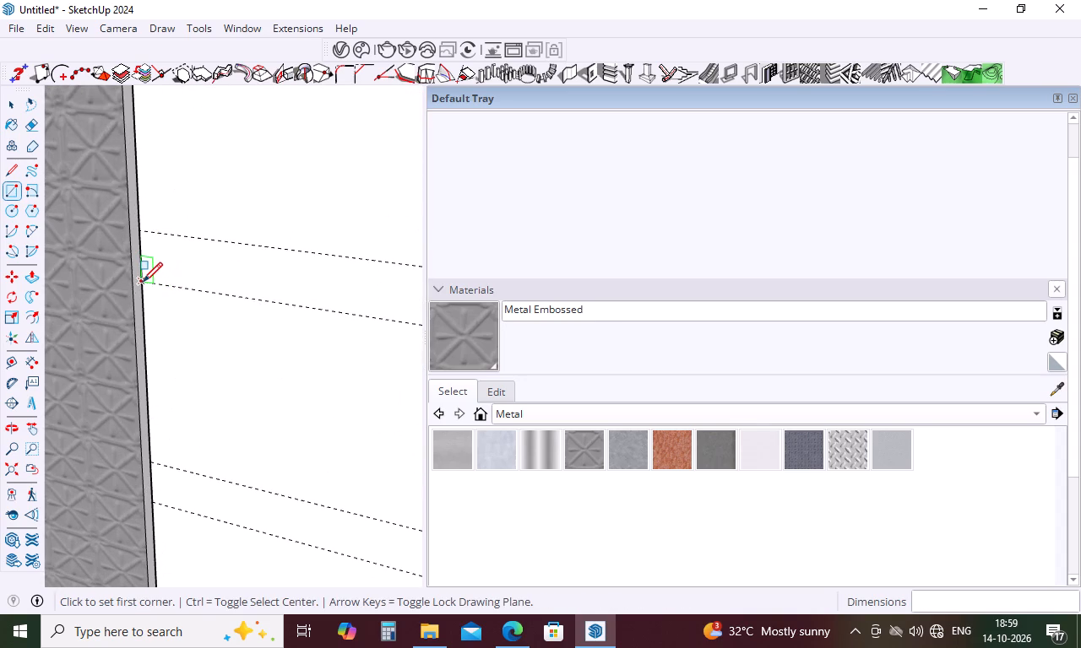
pyautogui.click(143, 282)
pyautogui.scroll(-20, 143, 282)
pyautogui.scroll(-2, 143, 282)
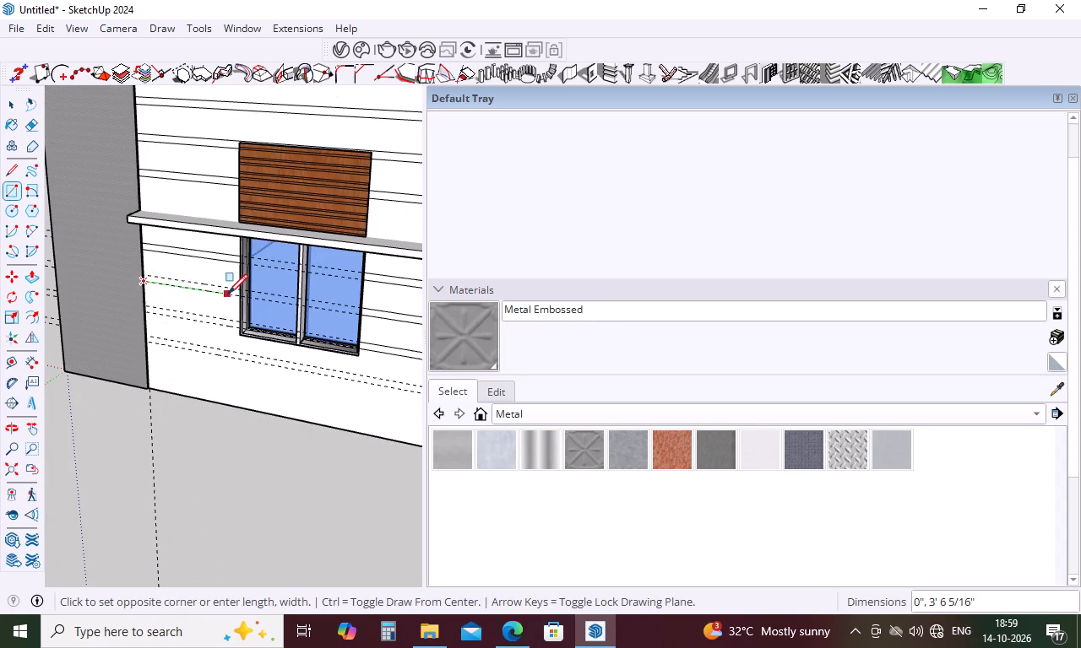
pyautogui.scroll(15, 235, 292)
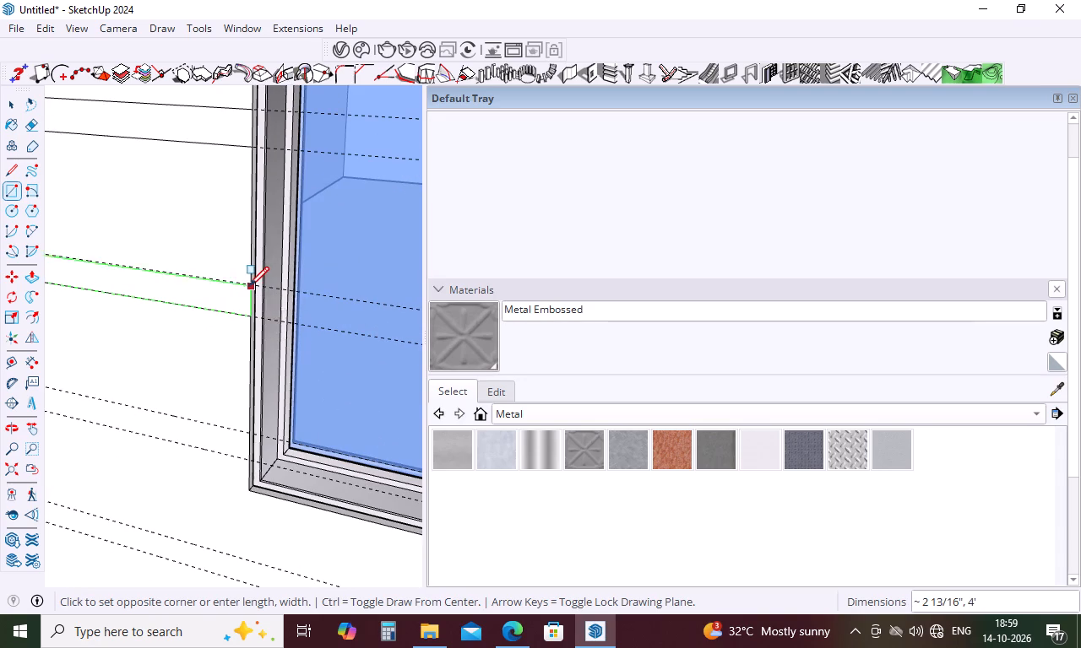
pyautogui.click(250, 286)
# Draw a 3" by 4' rectangle between the third guide pair, from the grey pillar to the lower window's left side.
pyautogui.scroll(-16, 300, 285)
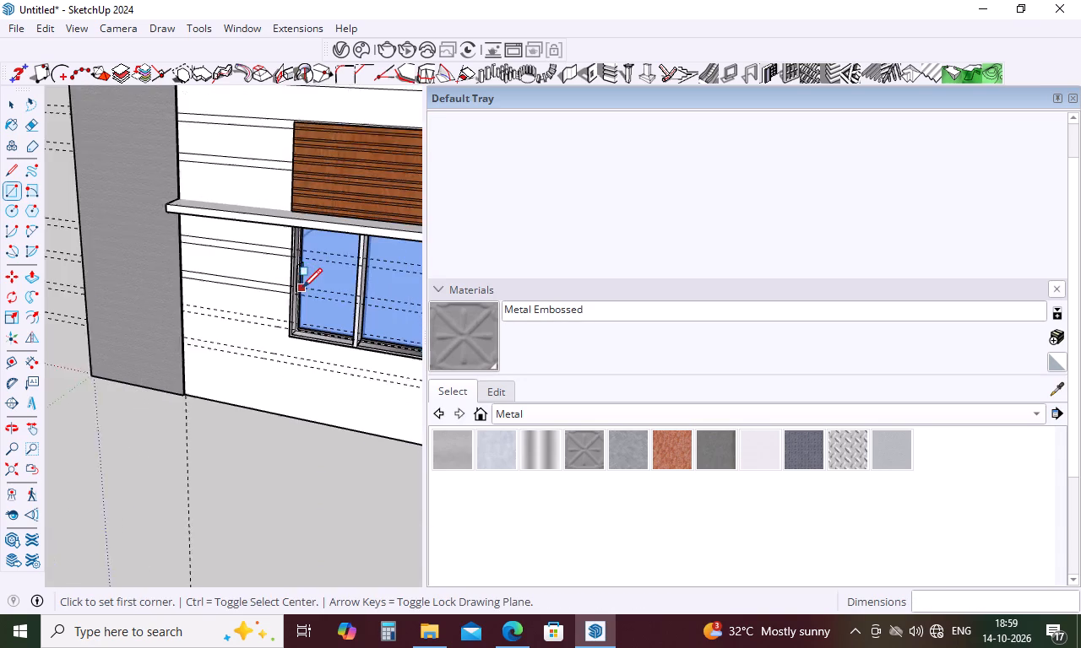
pyautogui.scroll(5, 195, 327)
pyautogui.scroll(16, 209, 301)
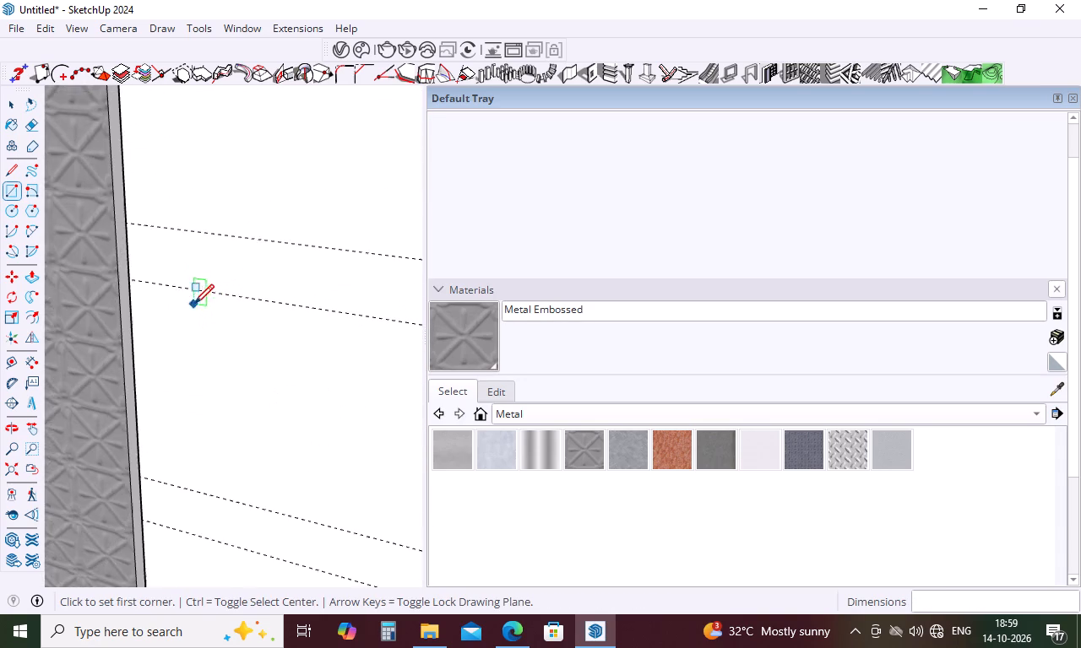
pyautogui.scroll(1, 171, 288)
pyautogui.click(127, 282)
pyautogui.scroll(-11, 127, 282)
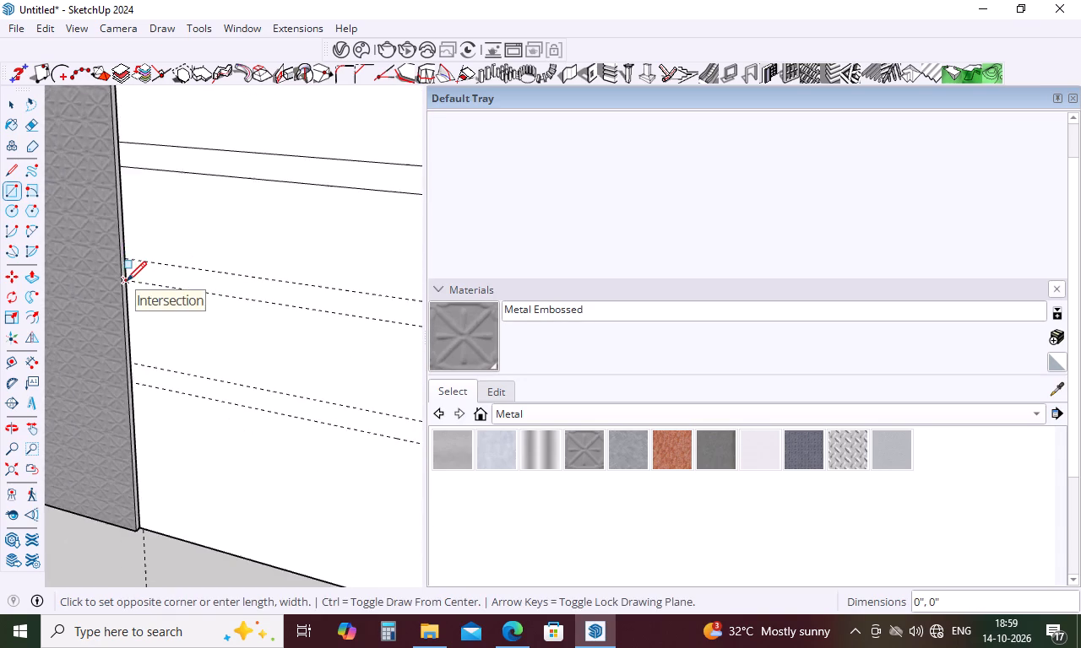
pyautogui.scroll(-14, 127, 280)
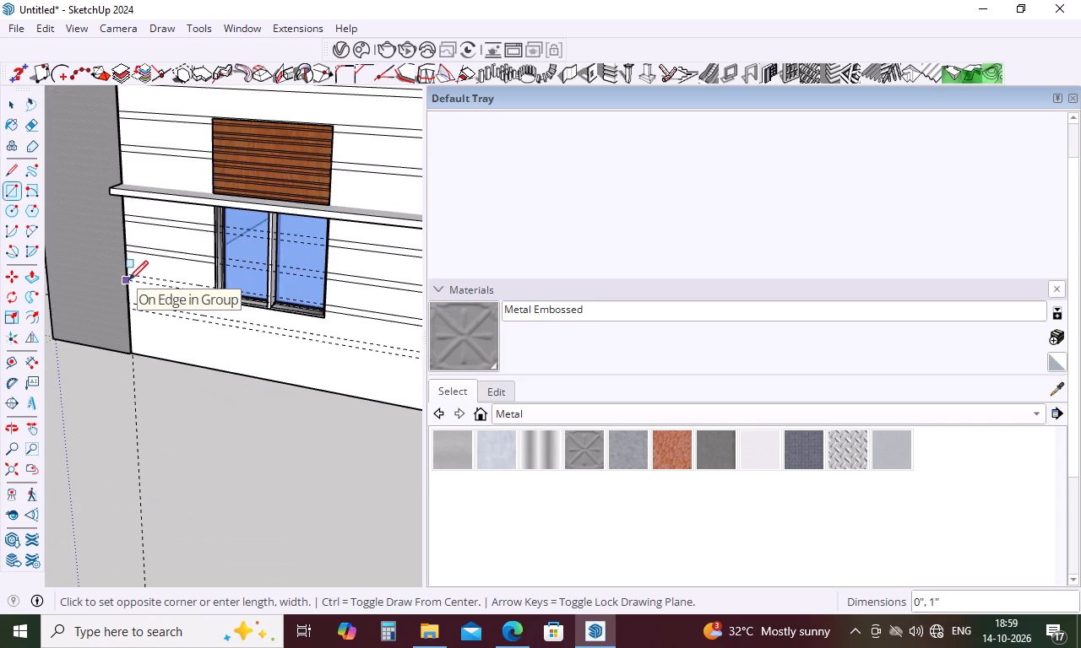
pyautogui.scroll(-3, 129, 280)
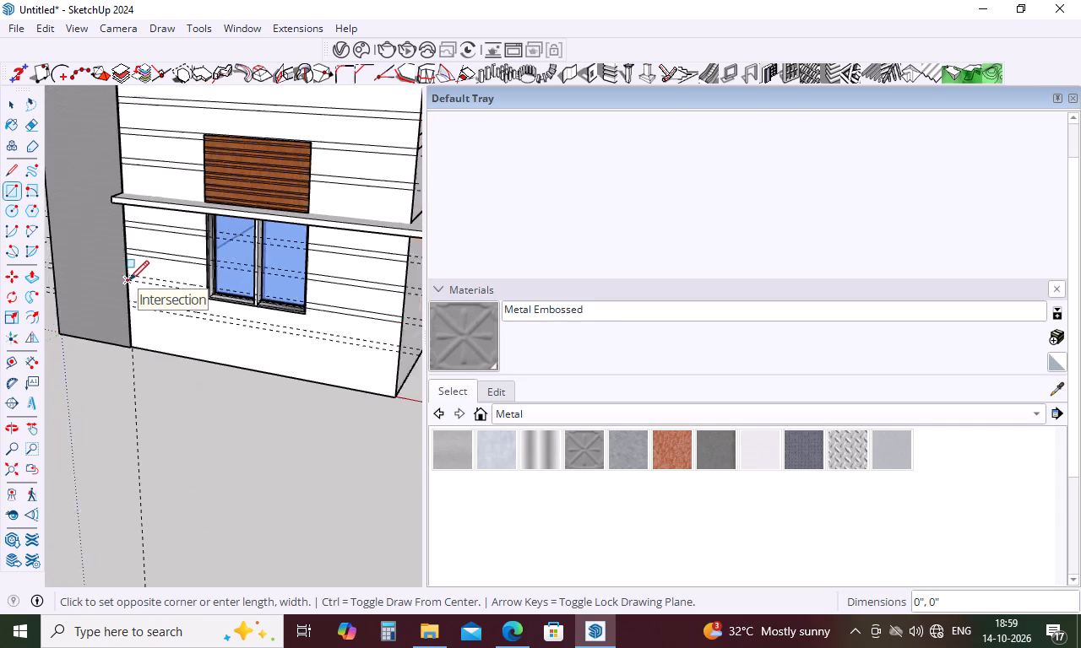
pyautogui.scroll(-1, 129, 280)
pyautogui.scroll(13, 177, 286)
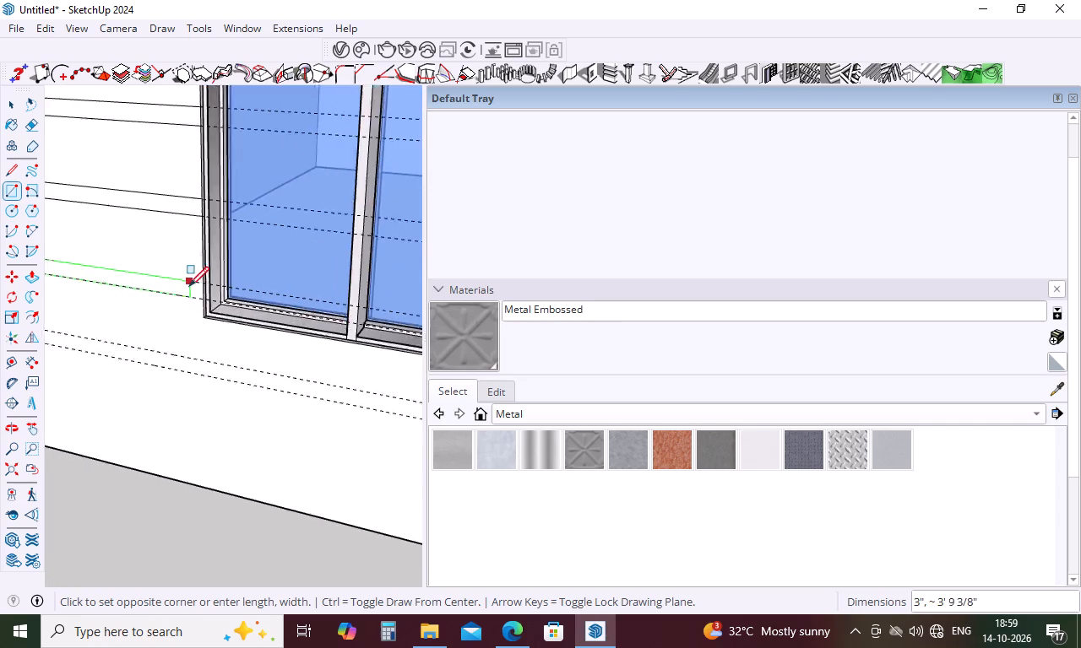
pyautogui.scroll(6, 189, 286)
pyautogui.click(209, 282)
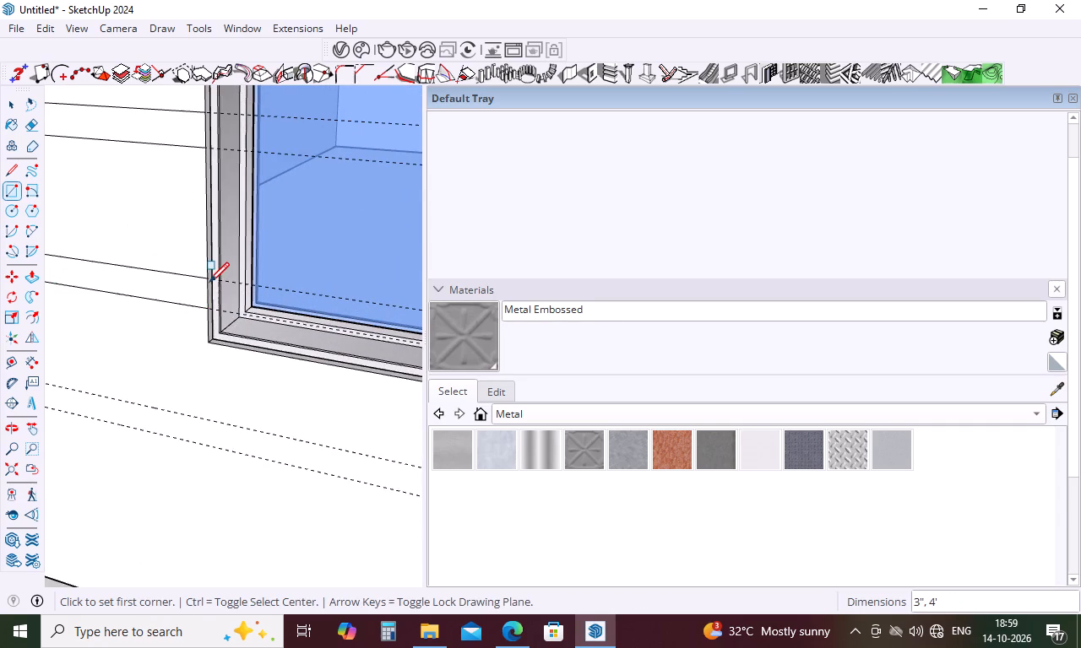
# Draw a 3" by 12' 6" rectangle between the lowest guide pair, from the grey pillar to the front wall's right edge.
pyautogui.scroll(-19, 241, 285)
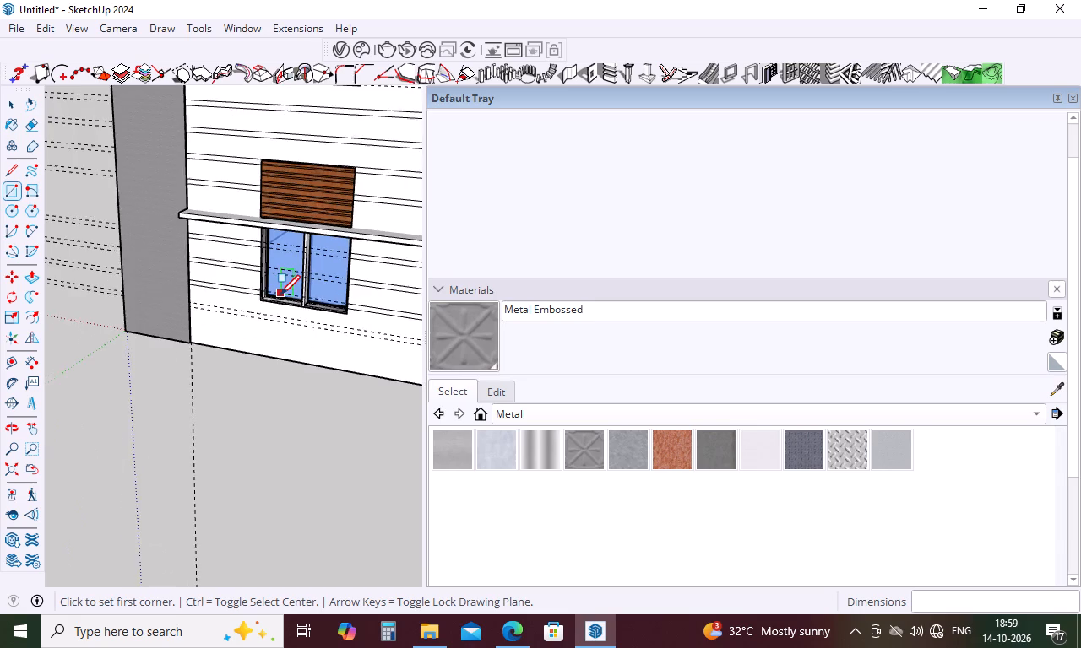
pyautogui.scroll(-5, 281, 294)
pyautogui.scroll(5, 244, 319)
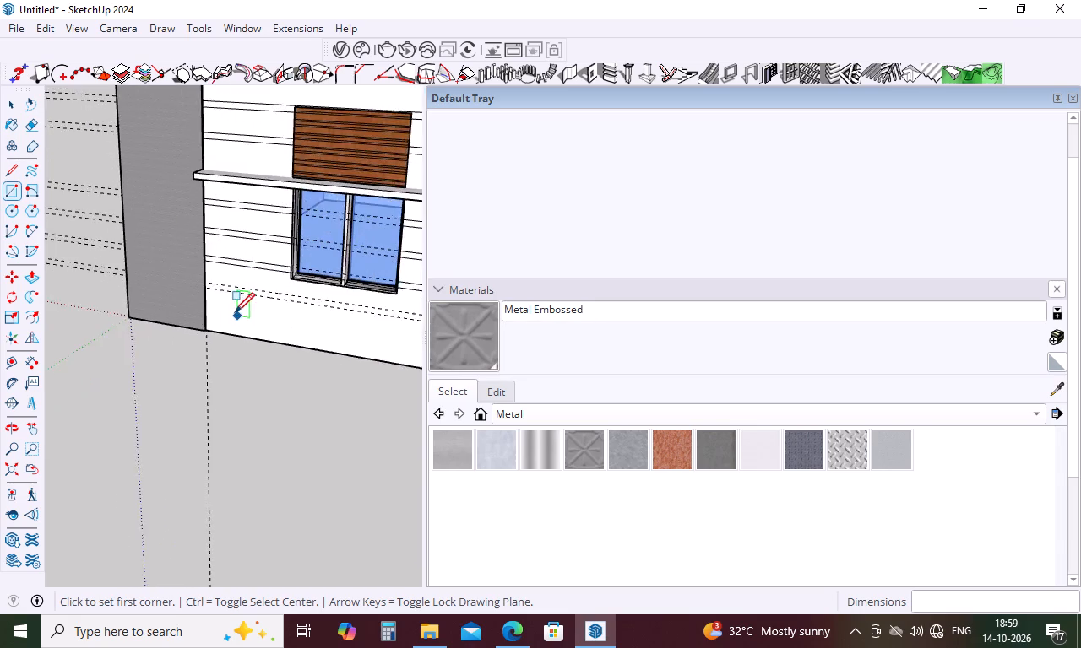
pyautogui.scroll(6, 235, 312)
pyautogui.scroll(16, 209, 281)
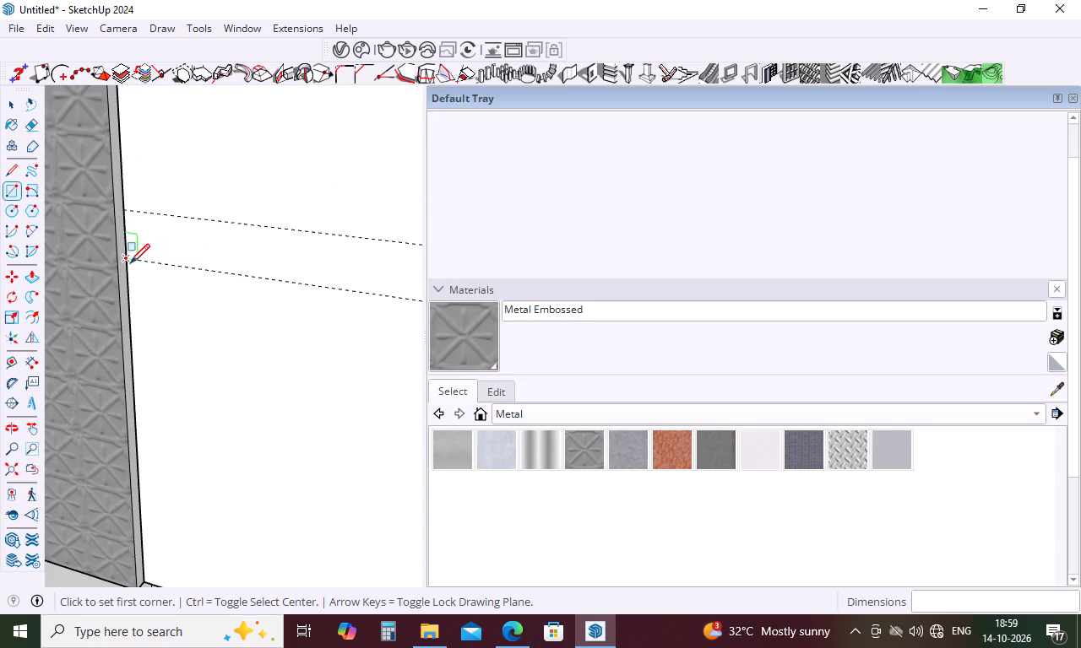
pyautogui.click(129, 263)
pyautogui.scroll(-17, 129, 263)
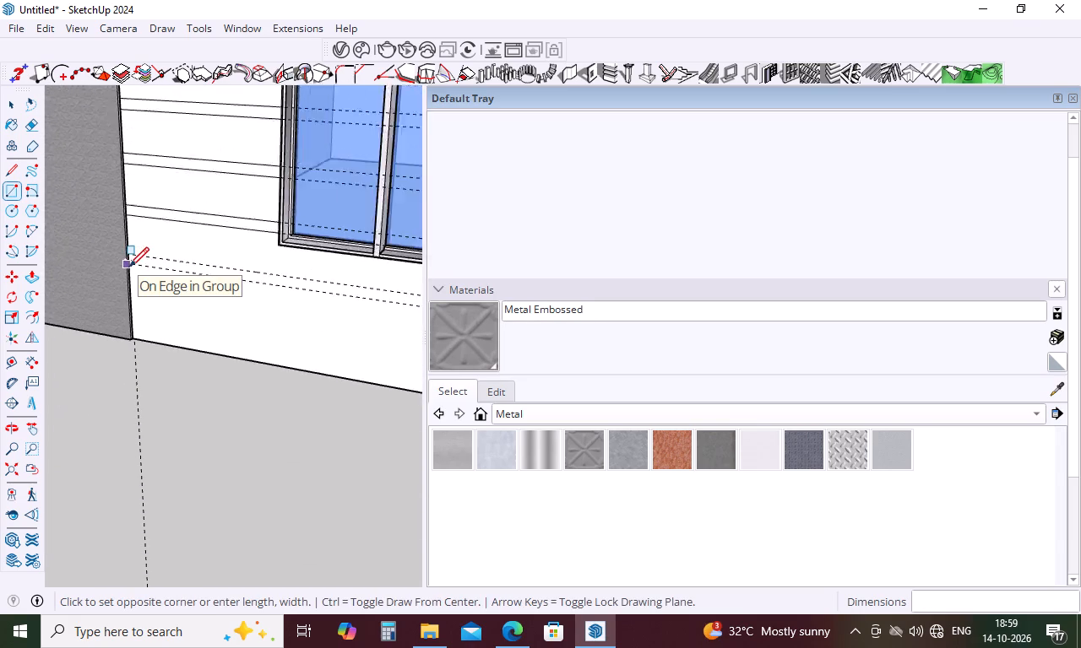
pyautogui.scroll(-19, 129, 267)
pyautogui.scroll(-5, 129, 267)
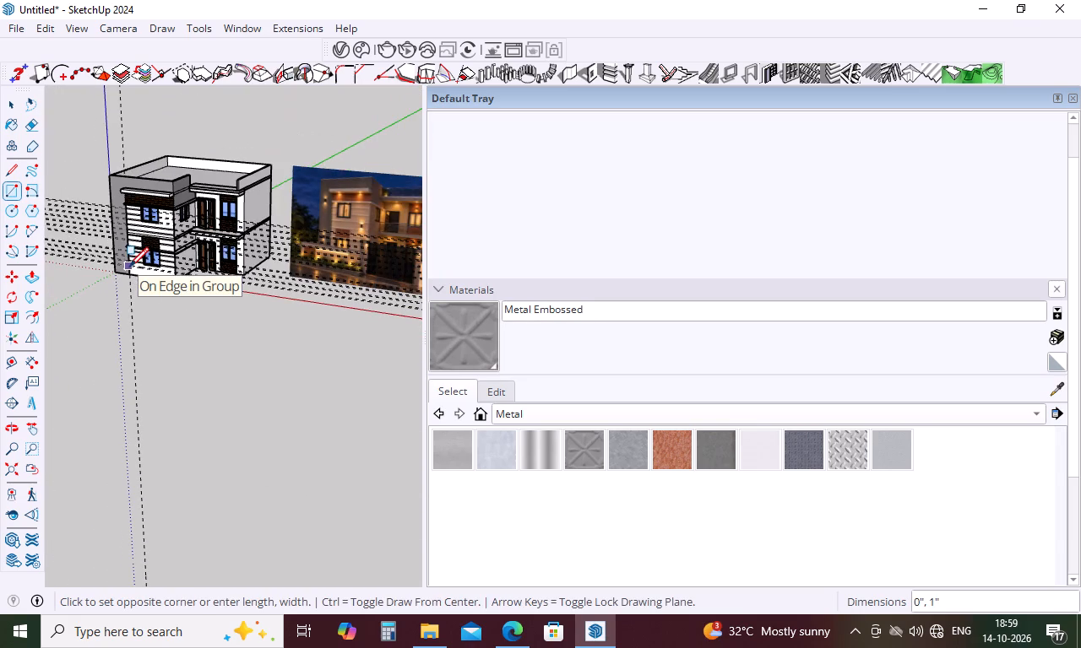
pyautogui.scroll(-5, 129, 267)
pyautogui.scroll(10, 129, 267)
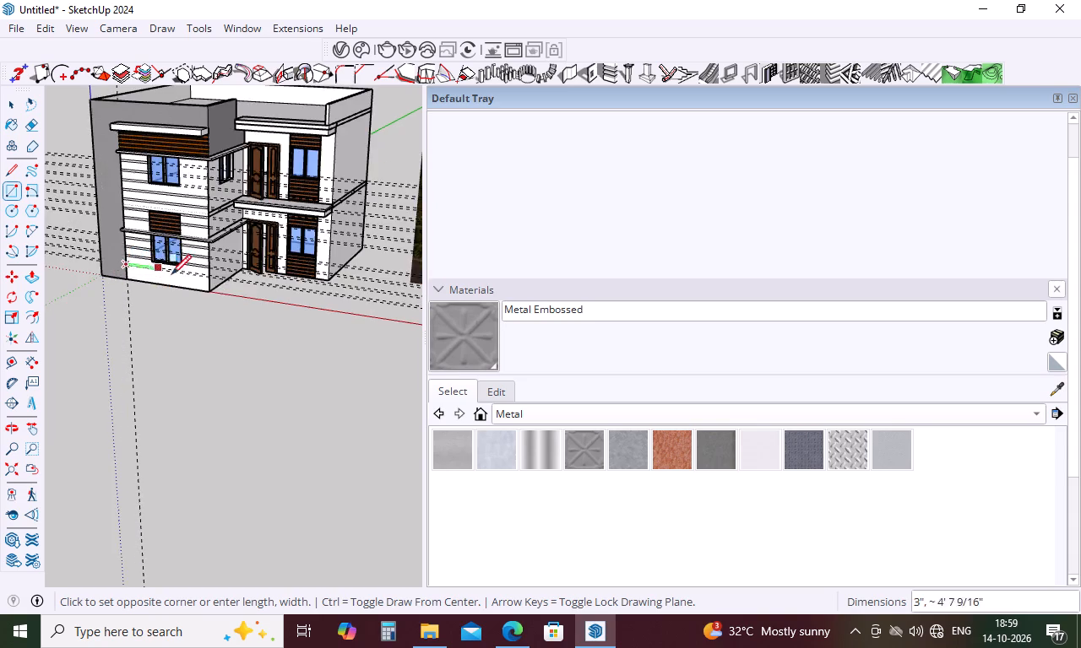
pyautogui.scroll(18, 178, 276)
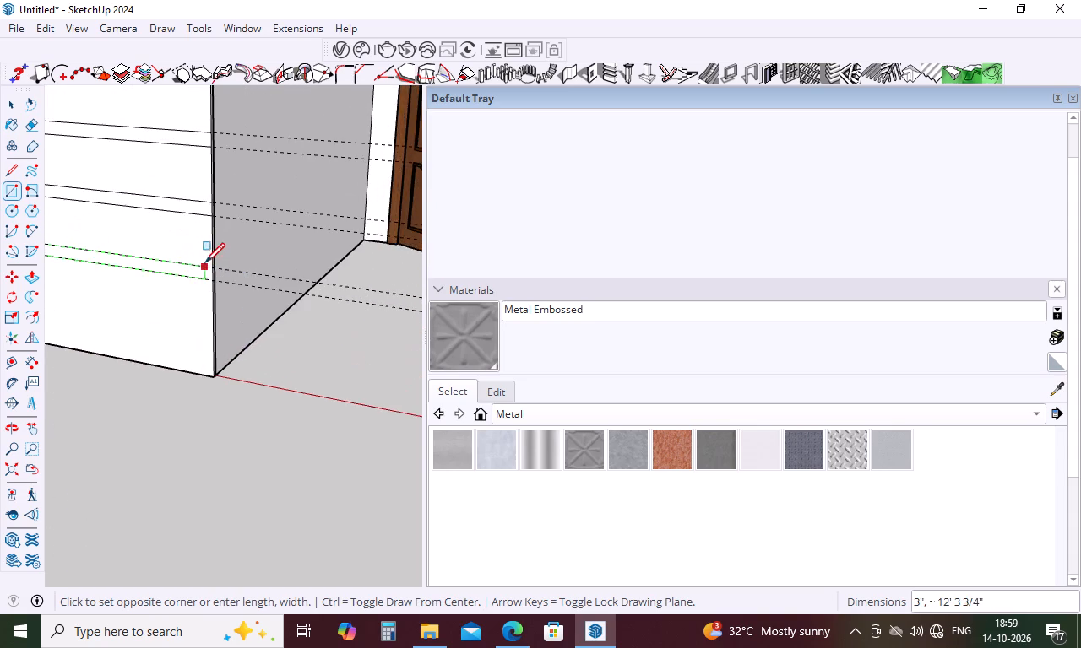
pyautogui.scroll(18, 207, 262)
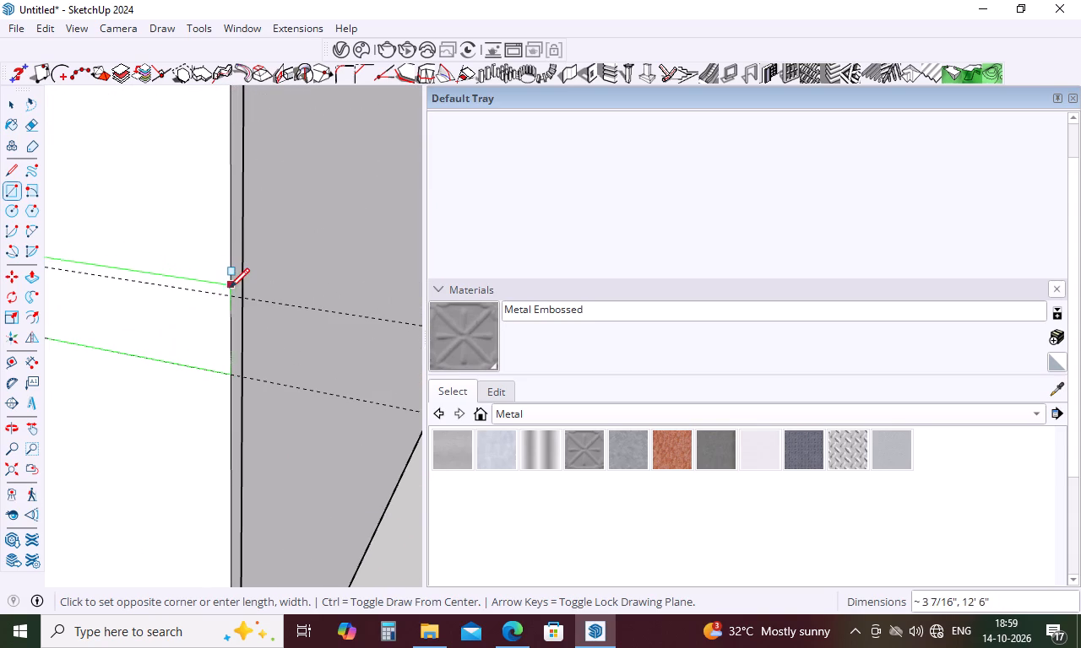
pyautogui.click(231, 294)
# Draw a 3" by 4' rectangle between the guide pair at the upper window's bottom, from its right side to the wall's right edge.
pyautogui.scroll(-14, 277, 346)
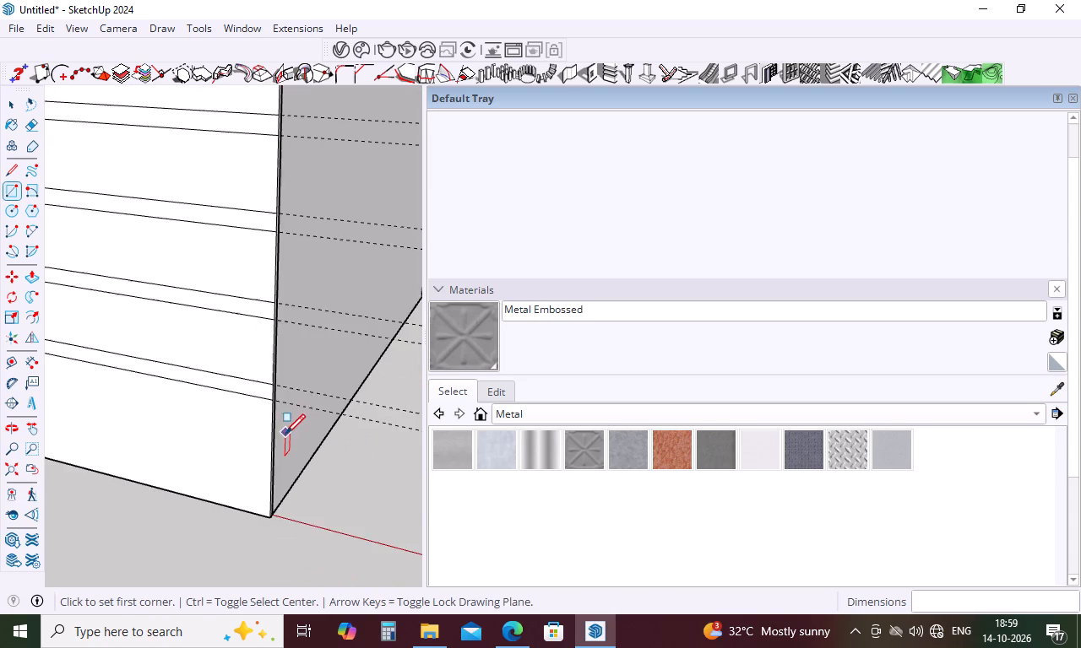
pyautogui.scroll(-17, 285, 434)
pyautogui.scroll(-5, 286, 438)
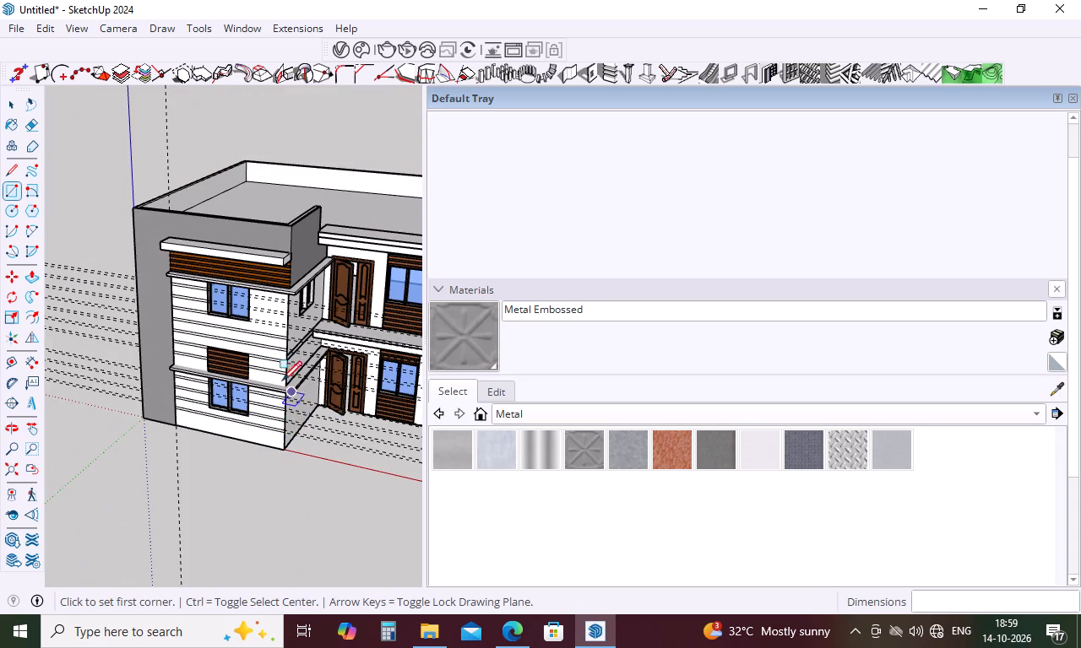
pyautogui.scroll(19, 268, 312)
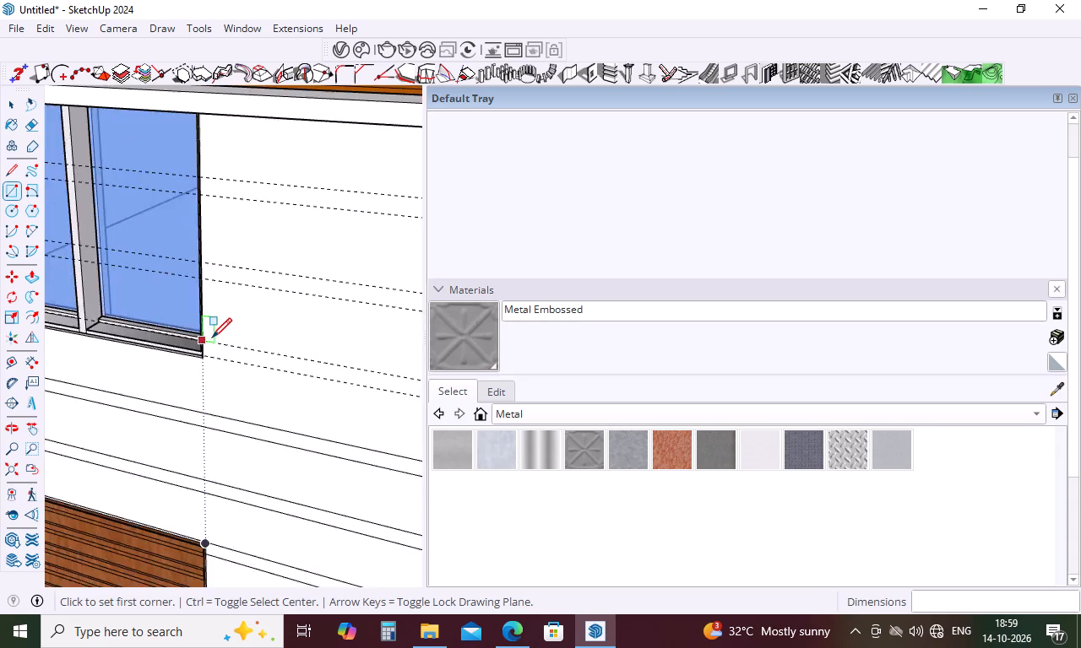
pyautogui.scroll(20, 212, 337)
pyautogui.scroll(10, 212, 337)
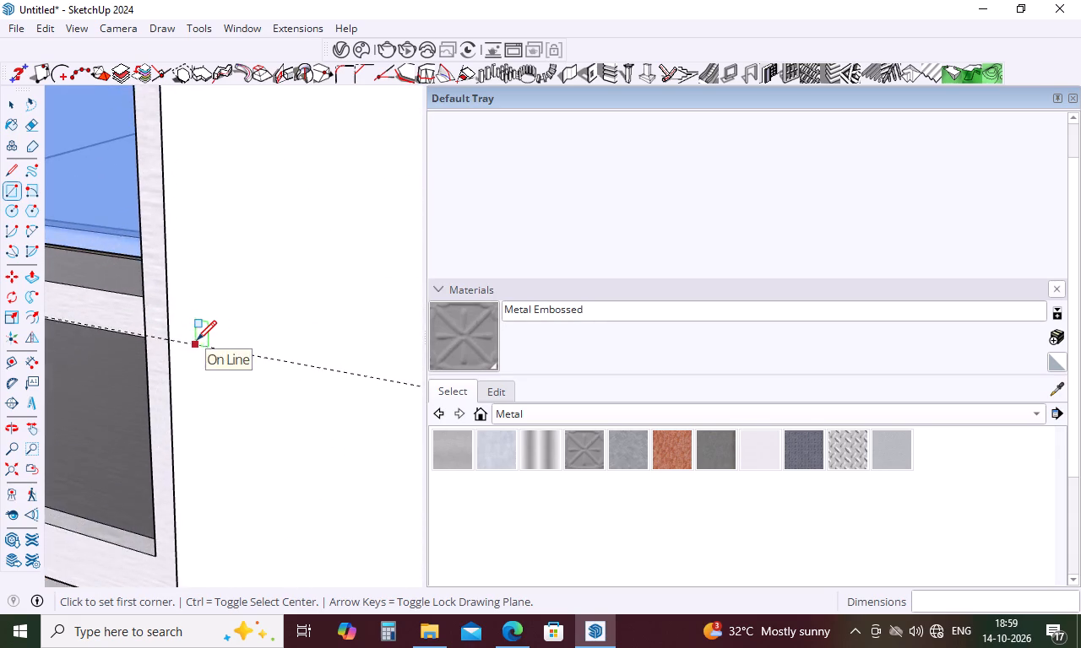
pyautogui.scroll(5, 197, 340)
pyautogui.click(158, 337)
pyautogui.scroll(-8, 158, 337)
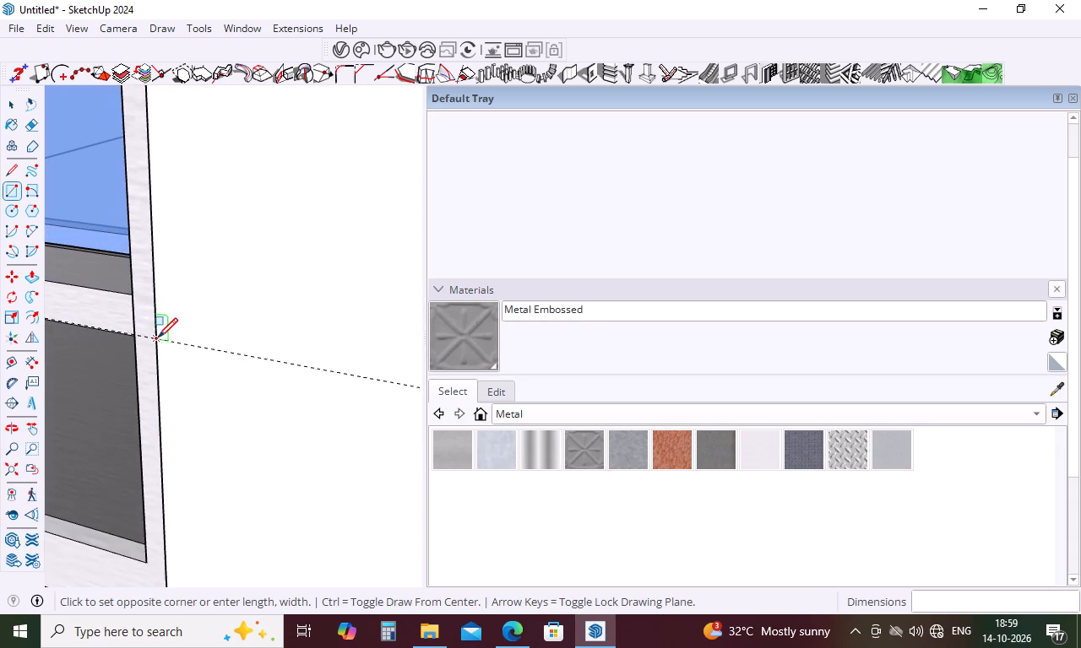
pyautogui.scroll(-20, 158, 337)
pyautogui.scroll(-8, 158, 337)
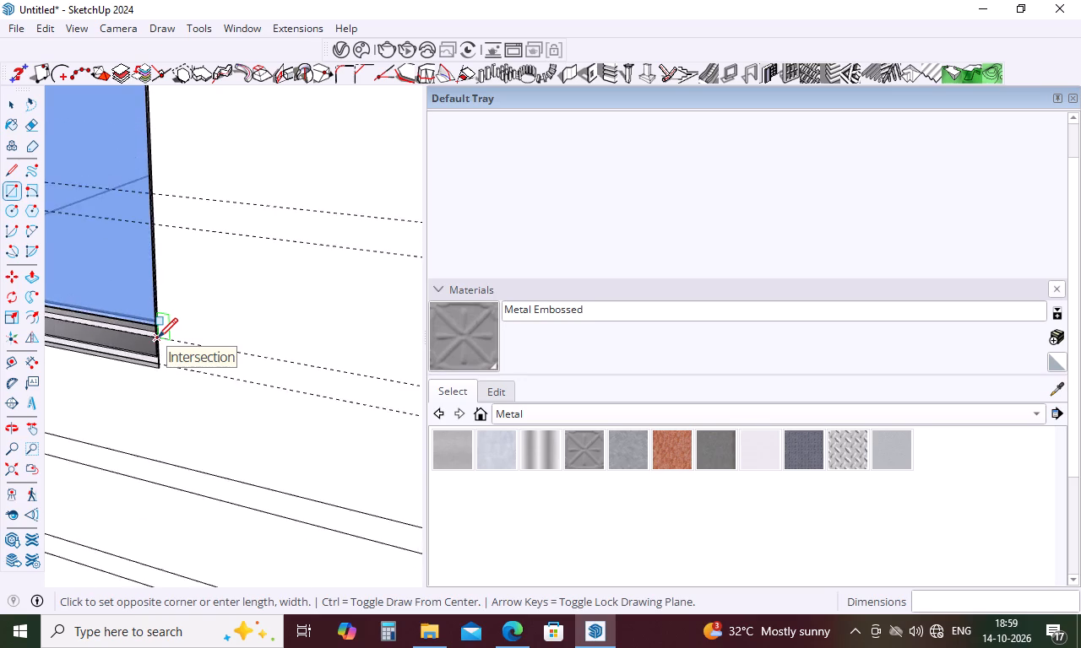
pyautogui.scroll(-8, 158, 337)
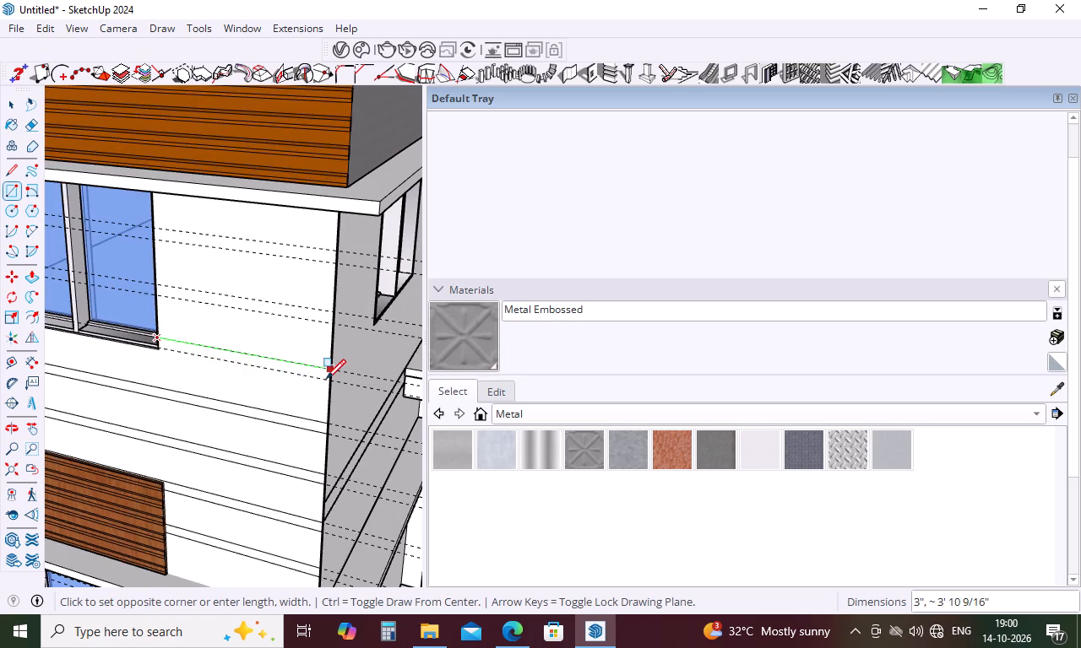
pyautogui.click(330, 379)
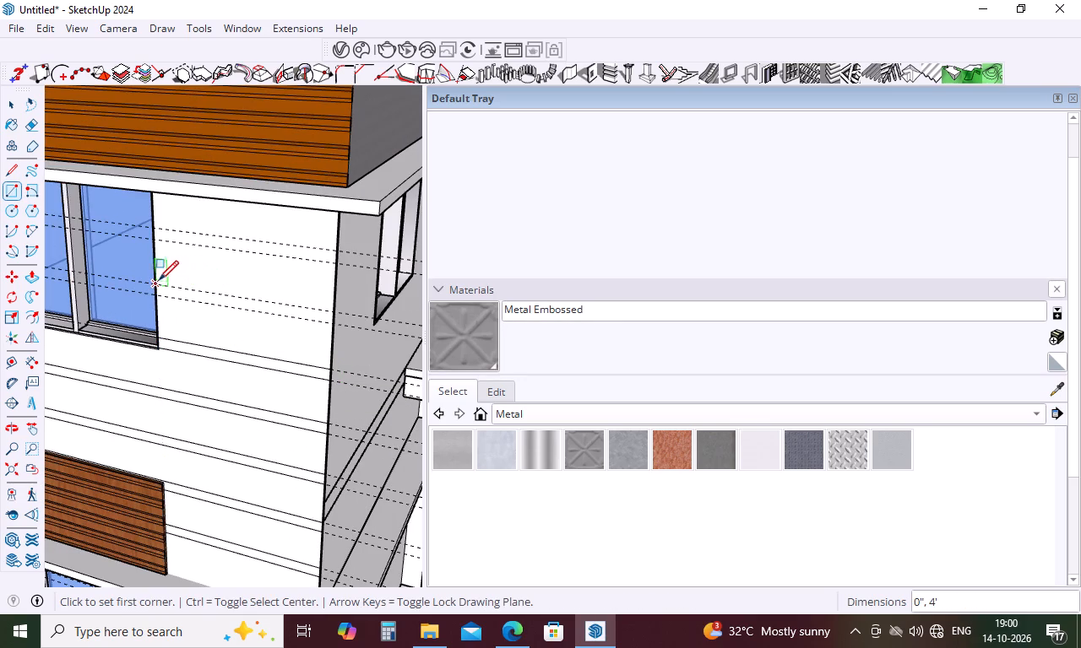
# Draw 3" by 4' rectangles between the two higher guide pairs, from the upper window's right side to the wall's right edge.
pyautogui.click(156, 285)
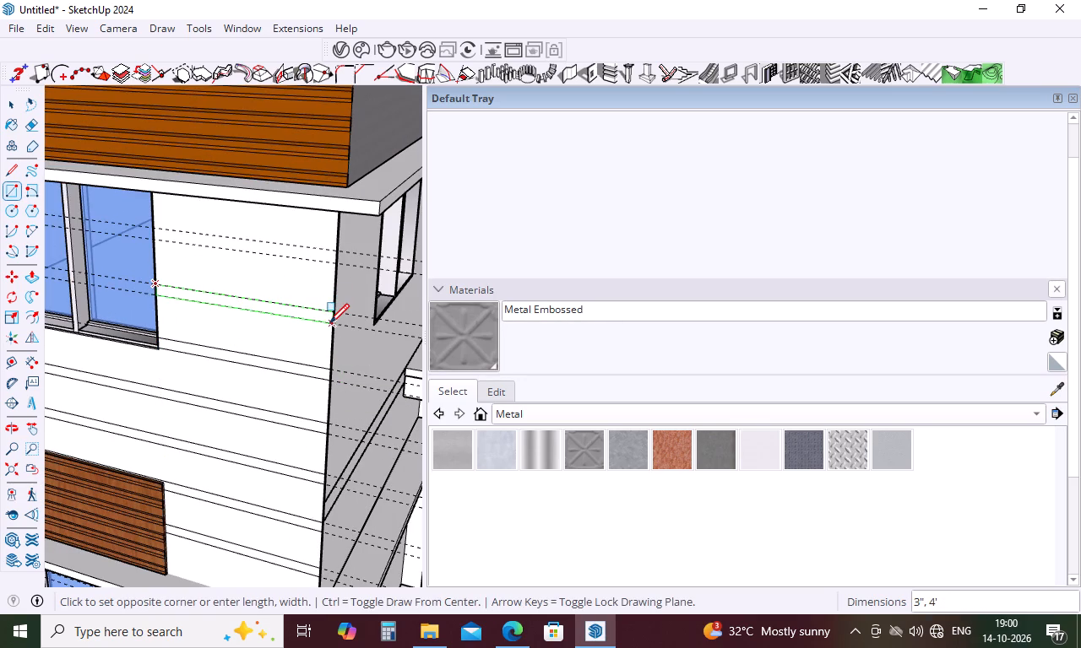
pyautogui.click(329, 323)
pyautogui.click(160, 232)
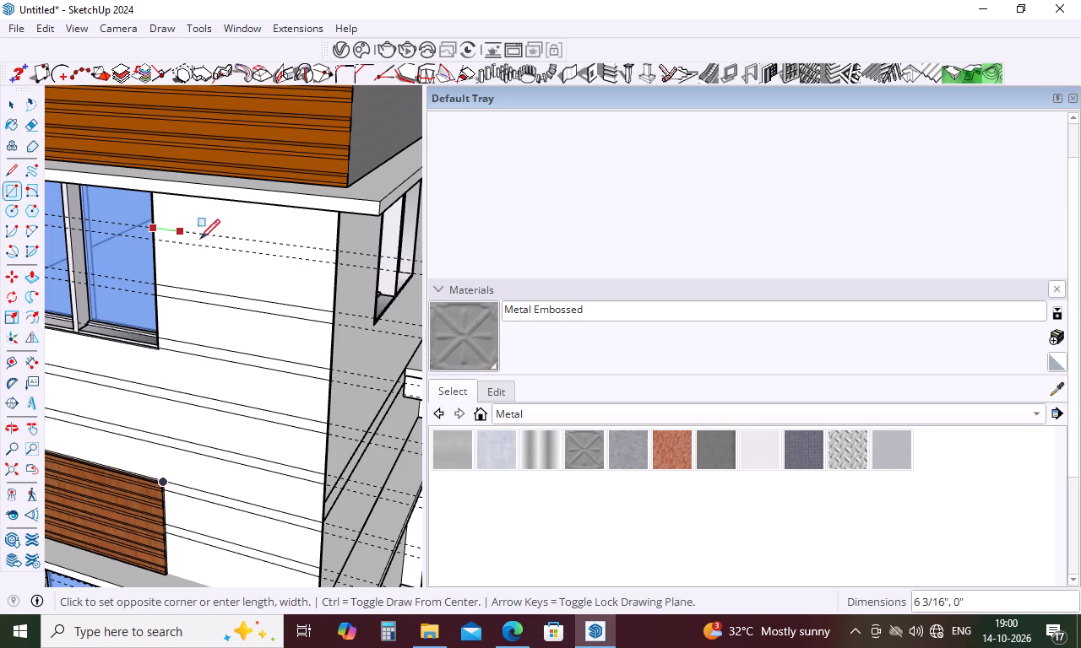
pyautogui.click(334, 259)
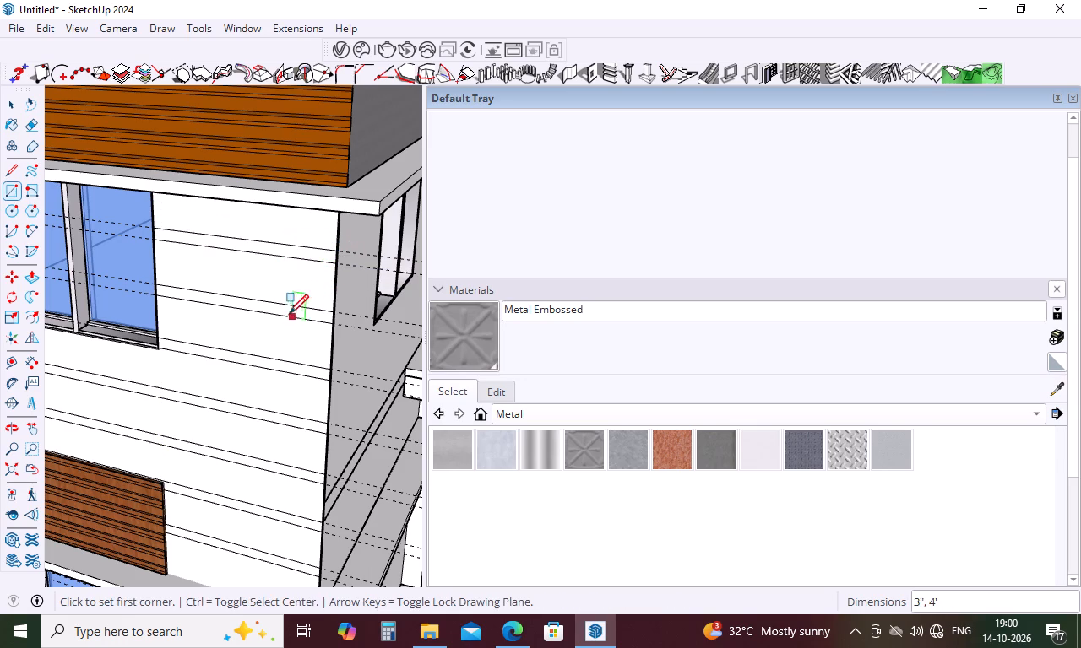
# Push/Pull the three bands right of the upper window and the two full-width bands below it outward by 3".
pyautogui.press('space')
pyautogui.press('p')
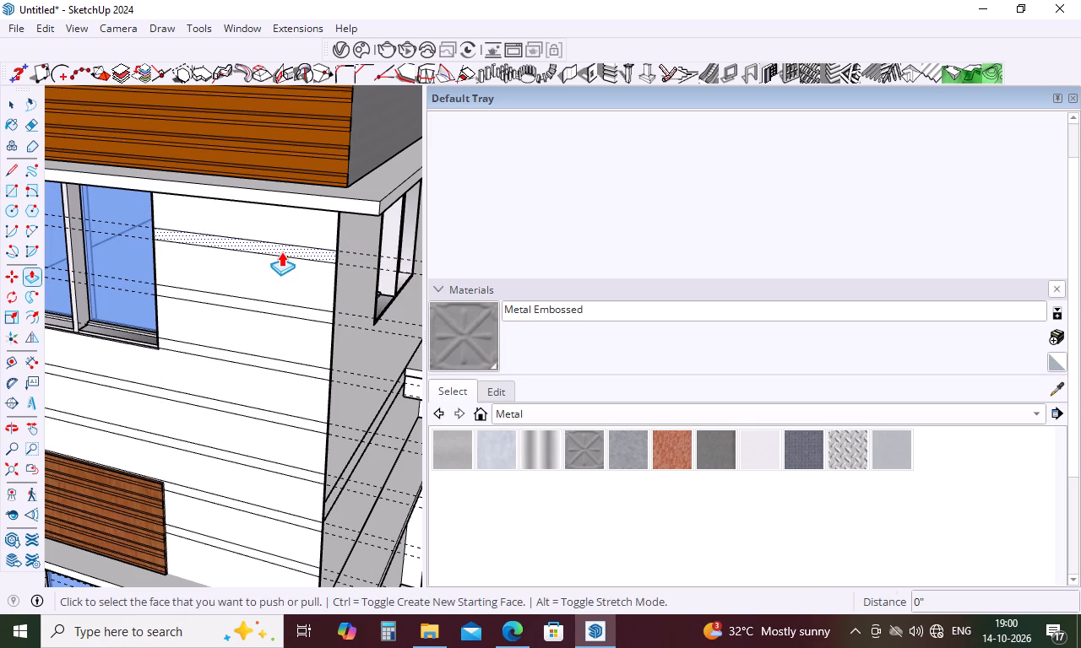
pyautogui.click(281, 251)
pyautogui.press('3')
pyautogui.press('Return')
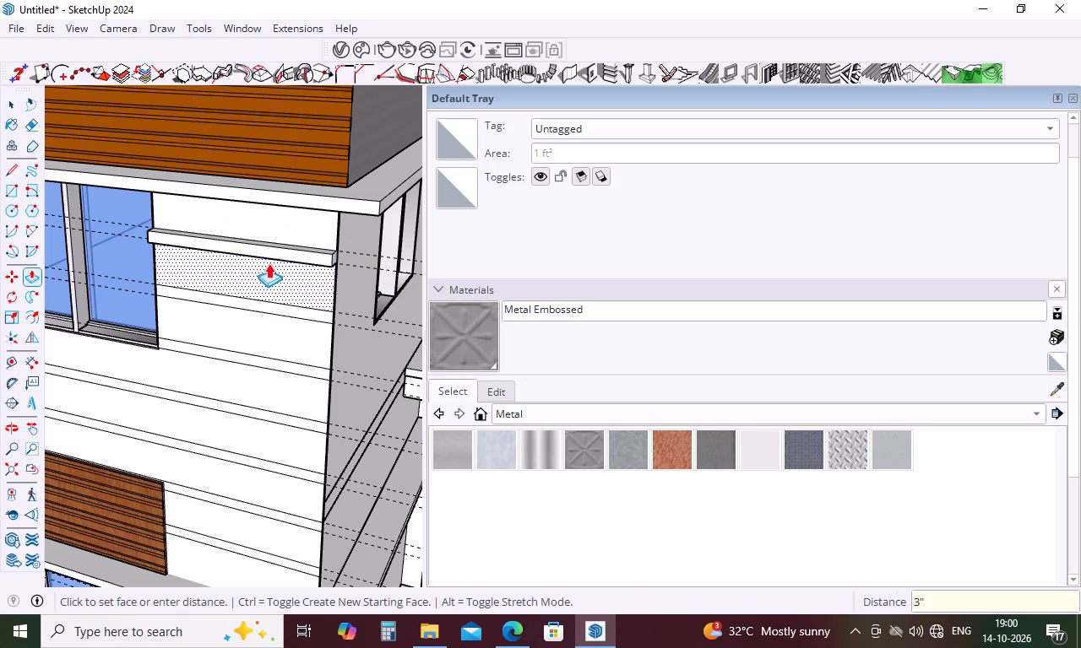
pyautogui.doubleClick(269, 305)
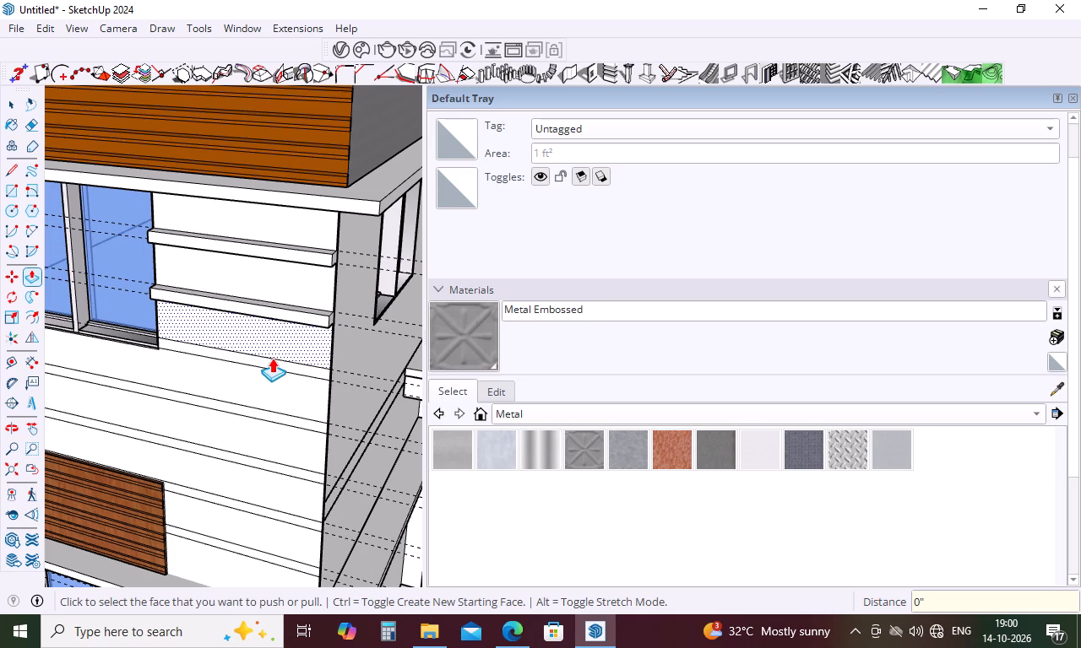
pyautogui.doubleClick(272, 361)
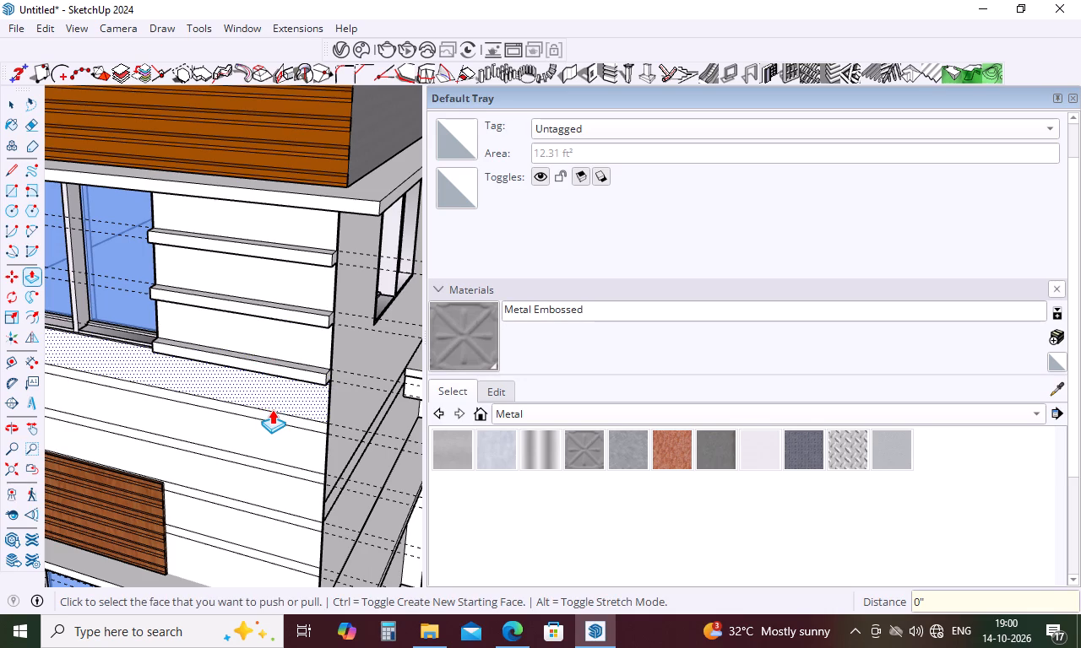
pyautogui.doubleClick(270, 413)
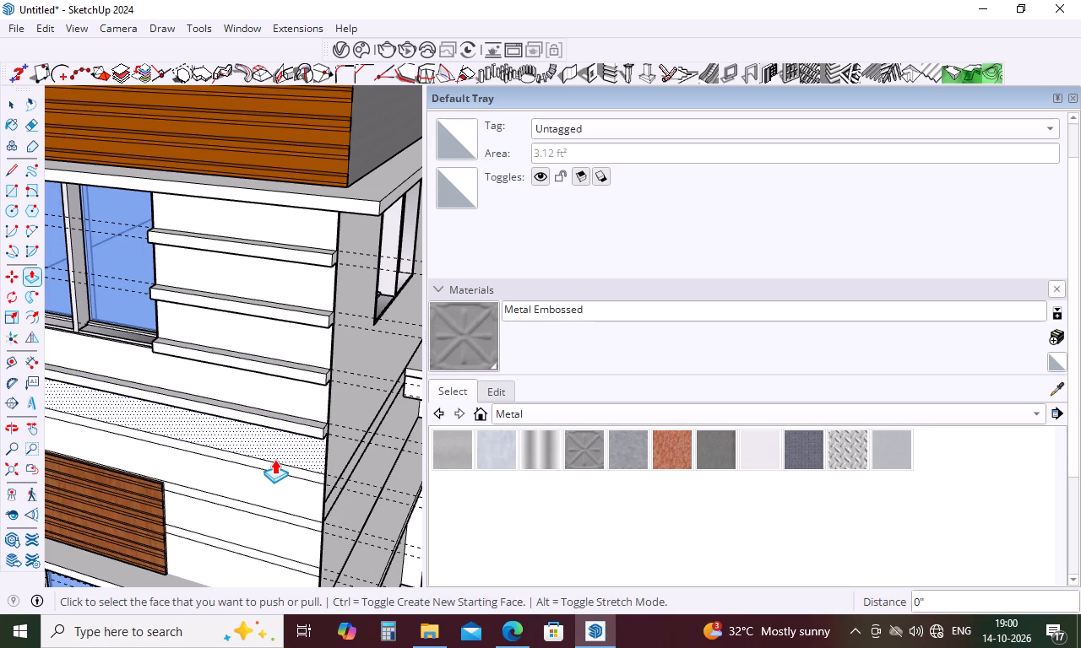
pyautogui.doubleClick(274, 465)
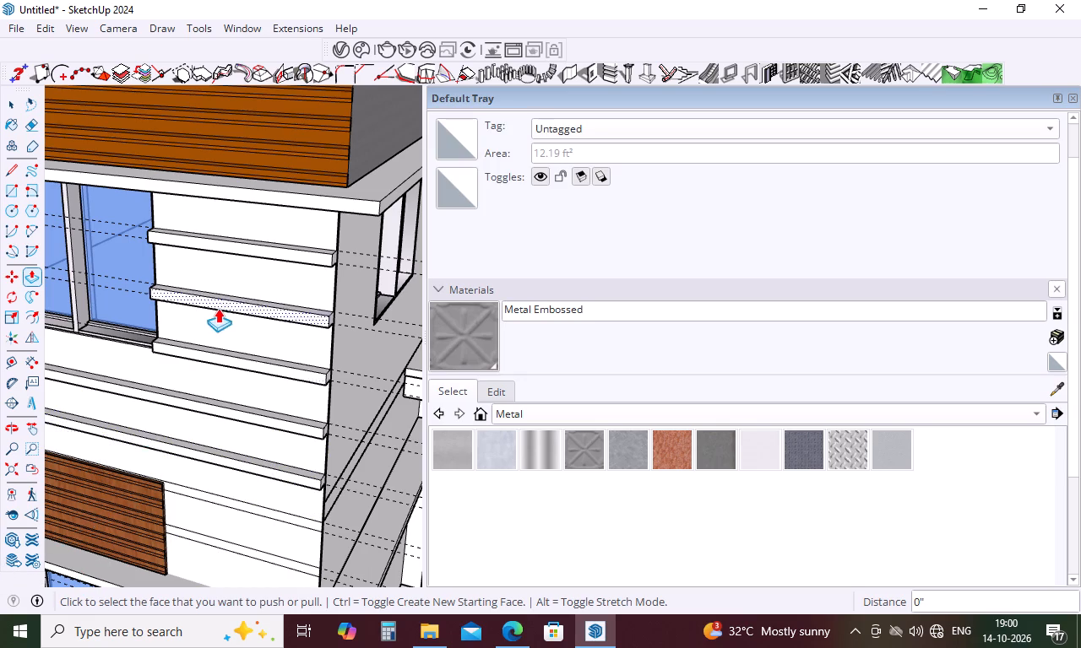
# Push/Pull the two bands between the wooden panel and the wall's right edge outward by the same 3".
pyautogui.scroll(-10, 219, 308)
pyautogui.scroll(6, 203, 456)
pyautogui.scroll(5, 258, 371)
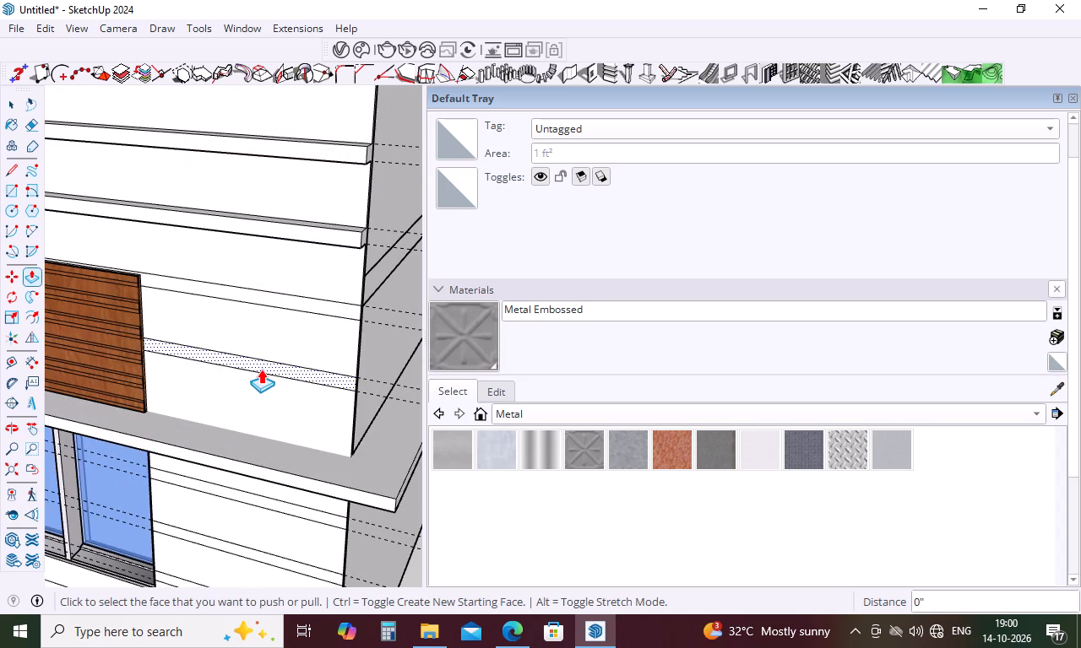
pyautogui.doubleClick(263, 369)
pyautogui.doubleClick(318, 312)
pyautogui.scroll(-2, 318, 312)
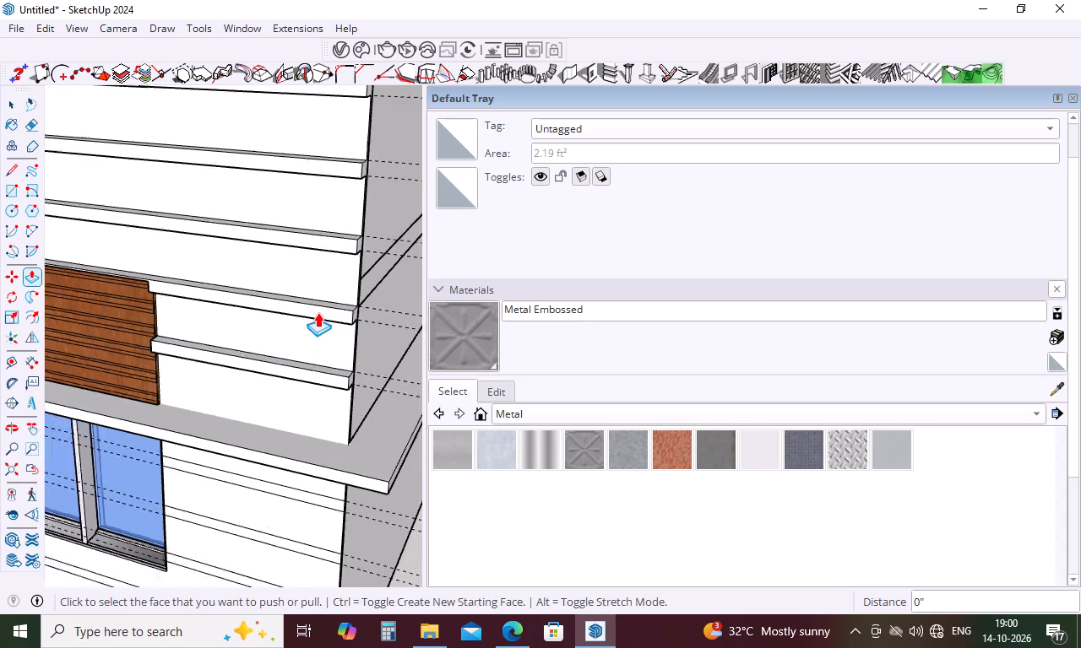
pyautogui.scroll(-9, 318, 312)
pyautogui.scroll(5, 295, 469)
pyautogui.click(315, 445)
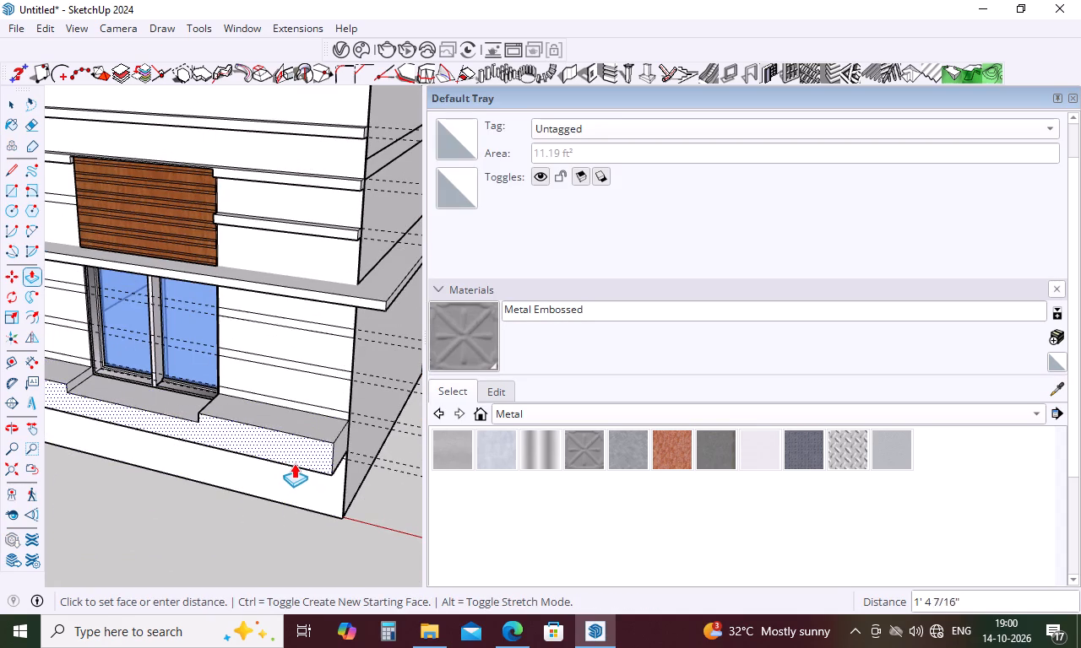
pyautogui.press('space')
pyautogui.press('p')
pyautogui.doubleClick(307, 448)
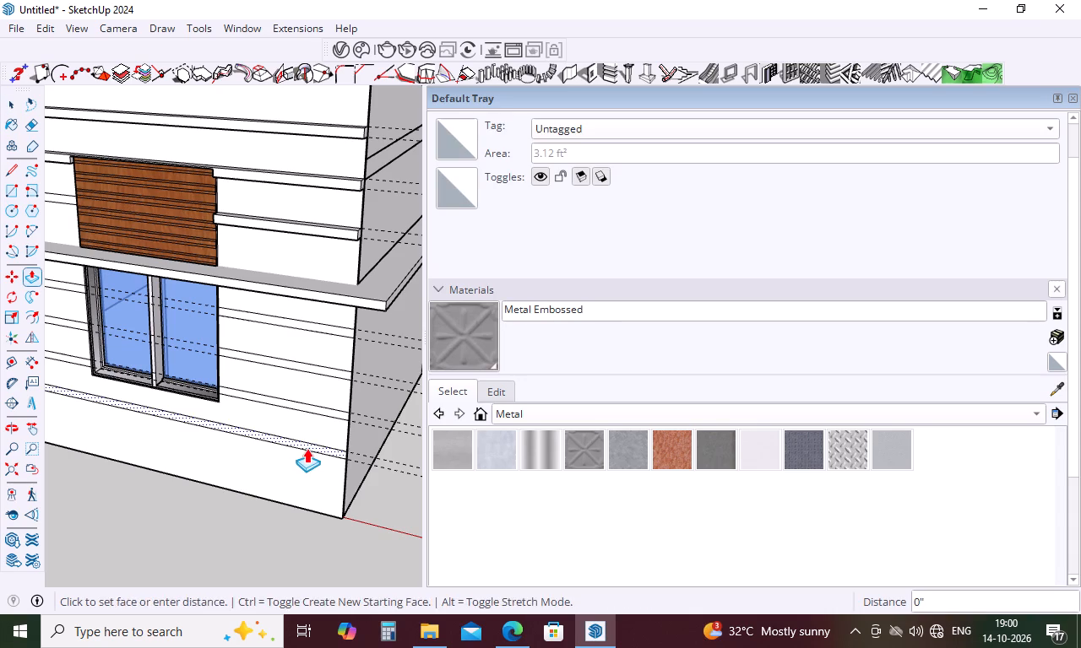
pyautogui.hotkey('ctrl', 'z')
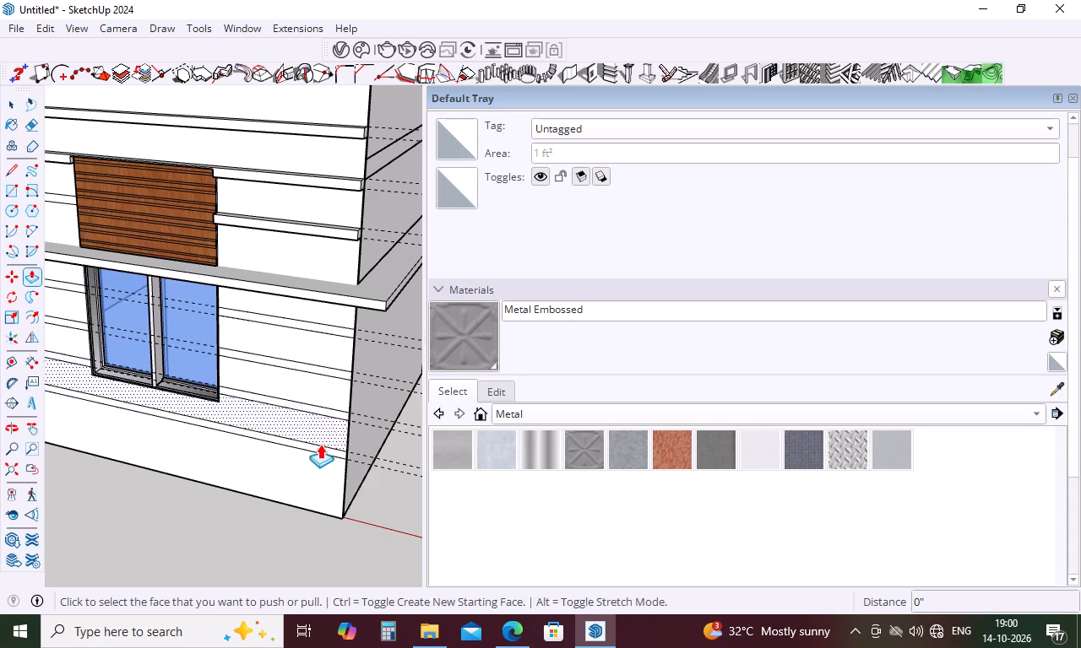
# Push/Pull the full-width lowest band and the three bands right of the lower window outward by 3".
pyautogui.click(320, 447)
pyautogui.press('3')
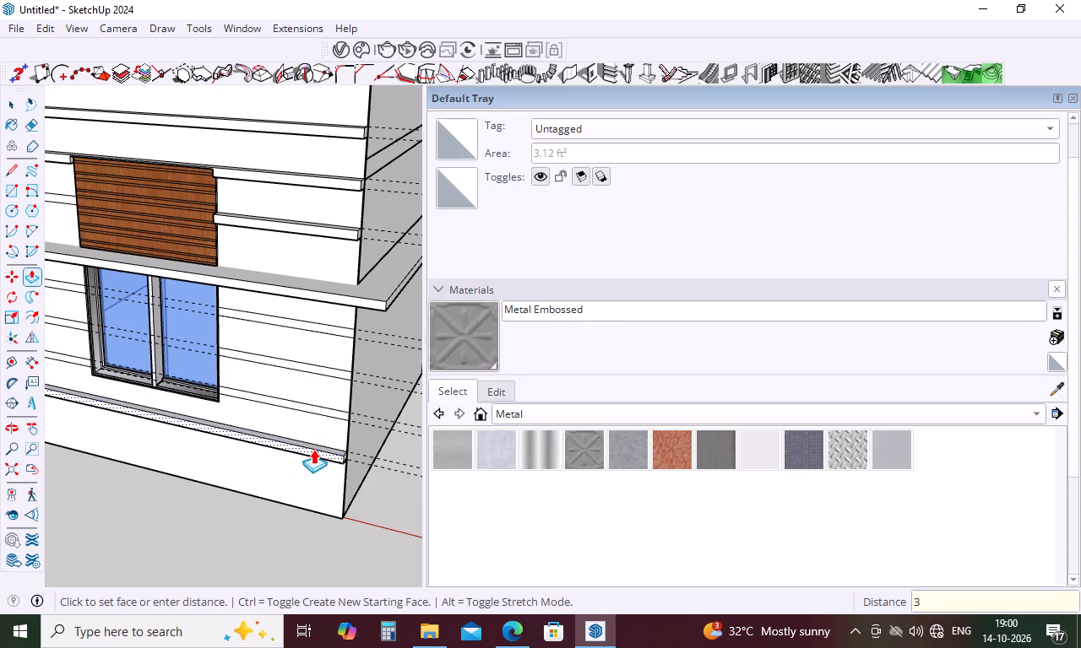
pyautogui.press('Return')
pyautogui.doubleClick(321, 411)
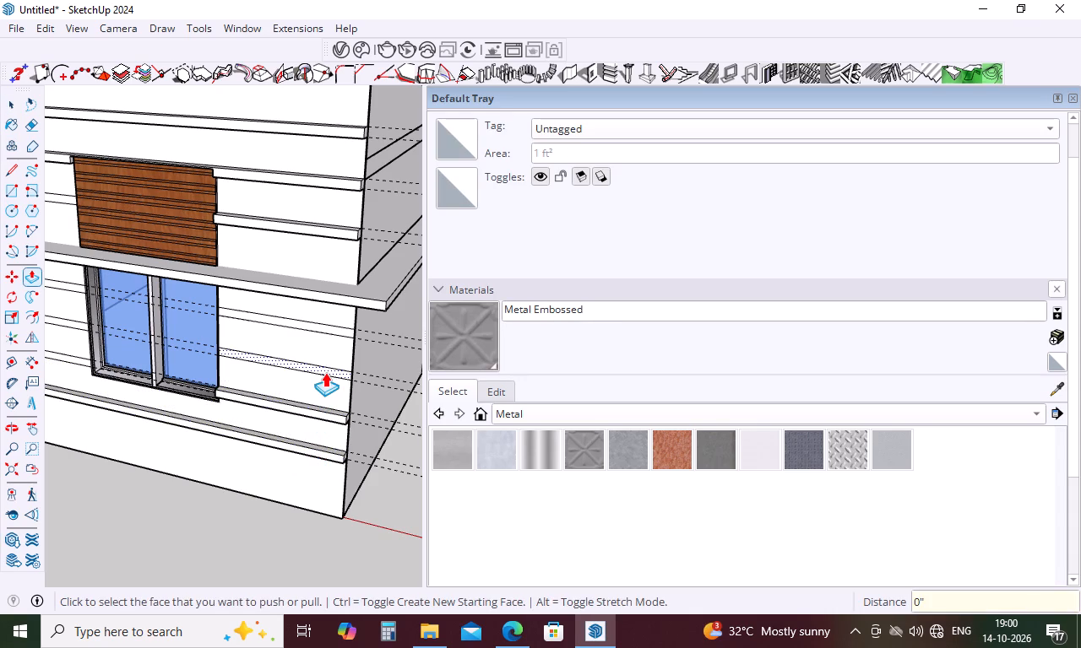
pyautogui.doubleClick(325, 372)
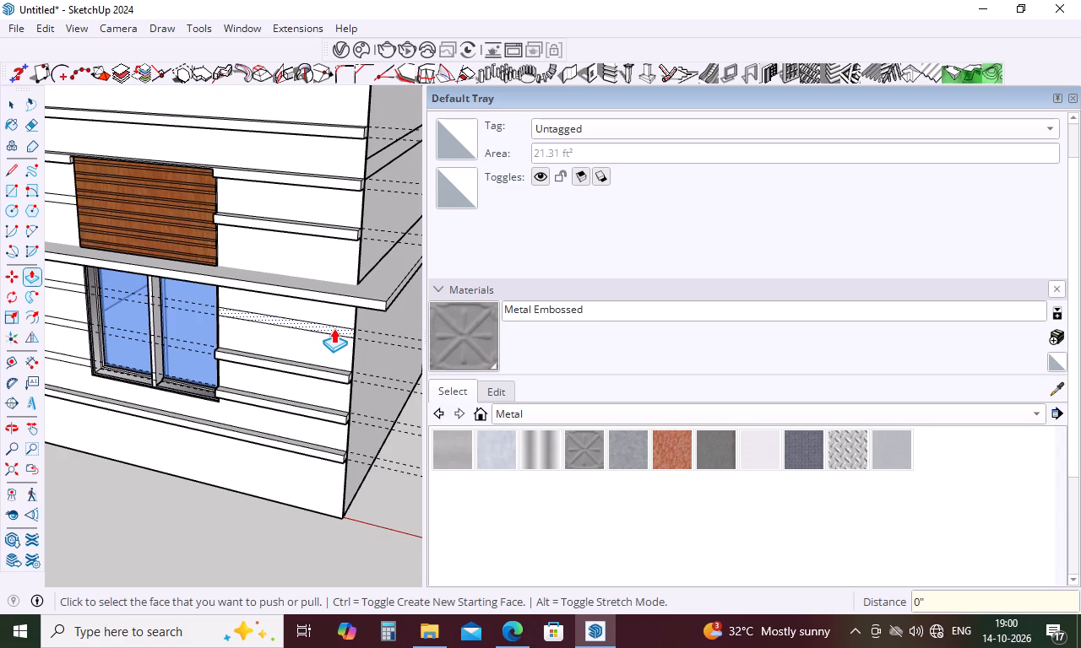
pyautogui.doubleClick(334, 328)
# Push/Pull the three bands left of the lower window and the band left of the wooden panel outward by the same 3".
pyautogui.scroll(-5, 347, 332)
pyautogui.moveTo(320, 367); pyautogui.dragTo(476, 376, button='middle')
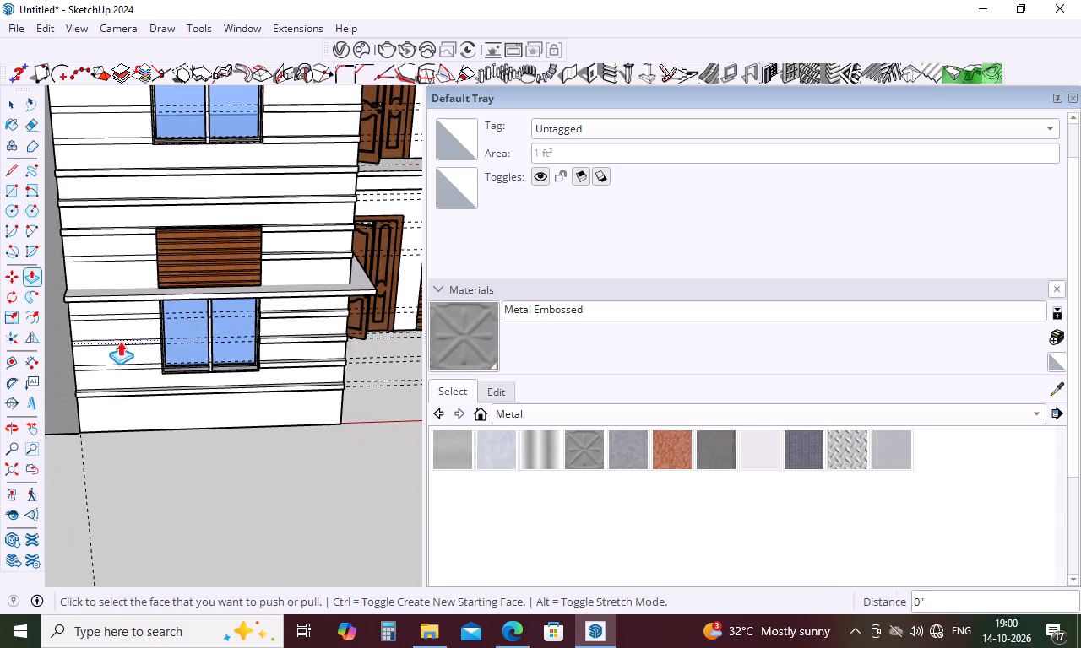
pyautogui.scroll(5, 113, 320)
pyautogui.doubleClick(117, 313)
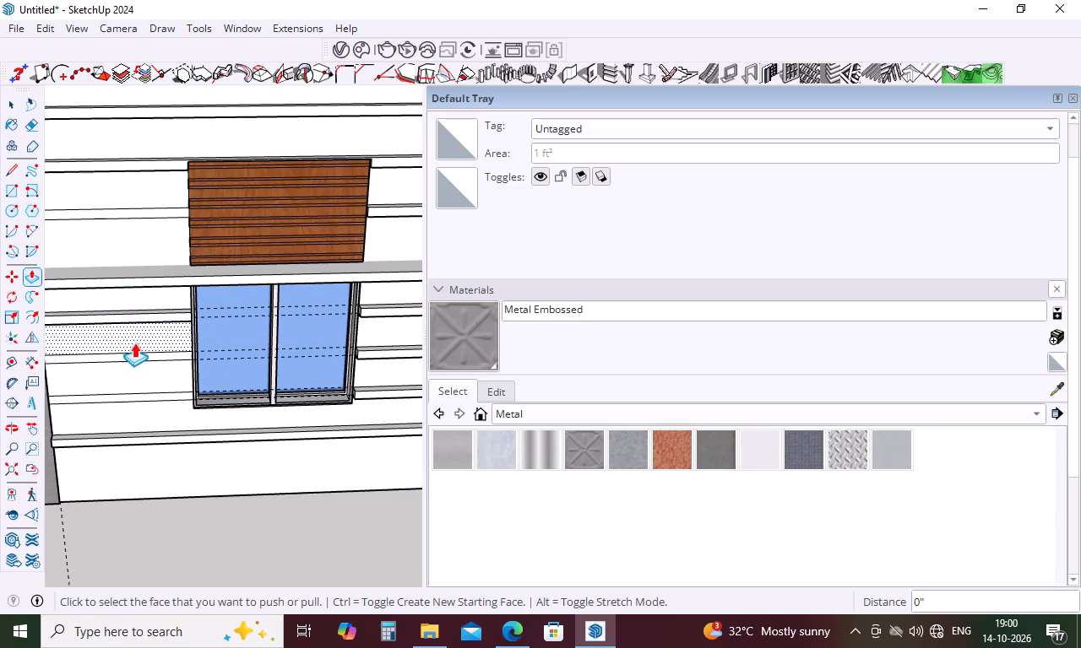
pyautogui.doubleClick(143, 354)
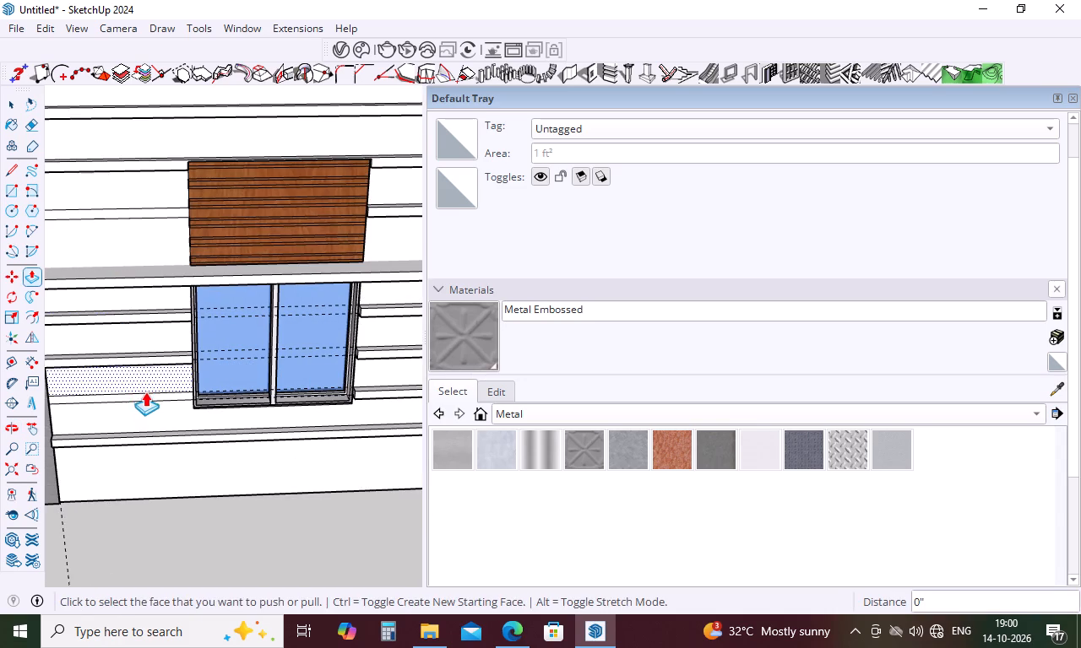
pyautogui.doubleClick(146, 395)
pyautogui.scroll(-10, 209, 392)
pyautogui.moveTo(239, 386); pyautogui.dragTo(242, 397, button='middle')
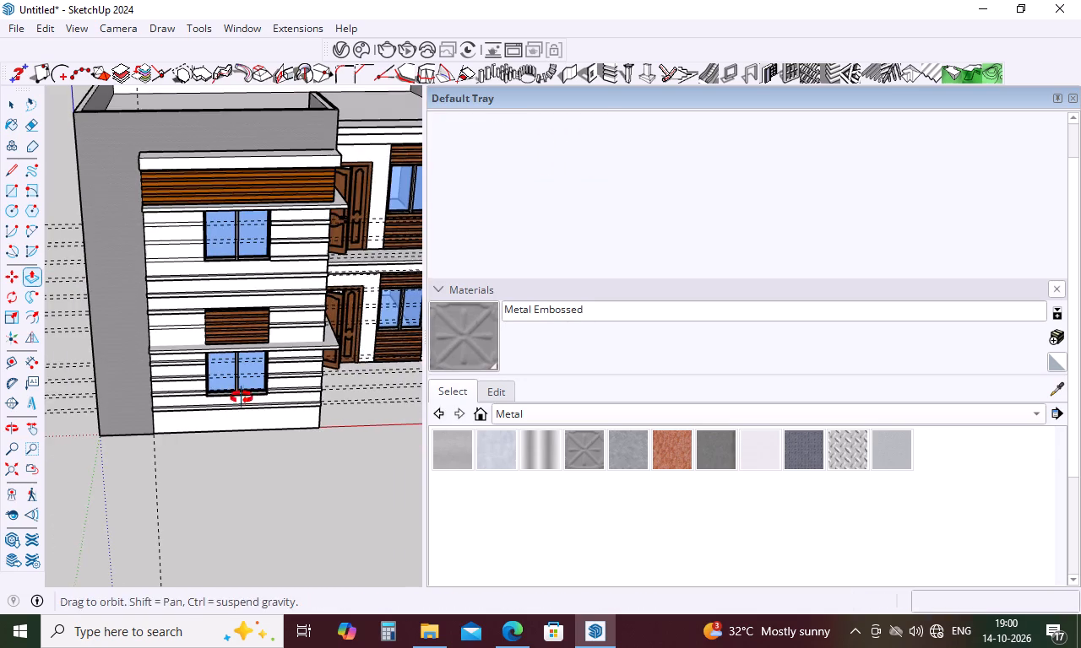
pyautogui.moveTo(242, 397); pyautogui.dragTo(242, 406, button='middle')
pyautogui.scroll(8, 190, 309)
pyautogui.doubleClick(167, 343)
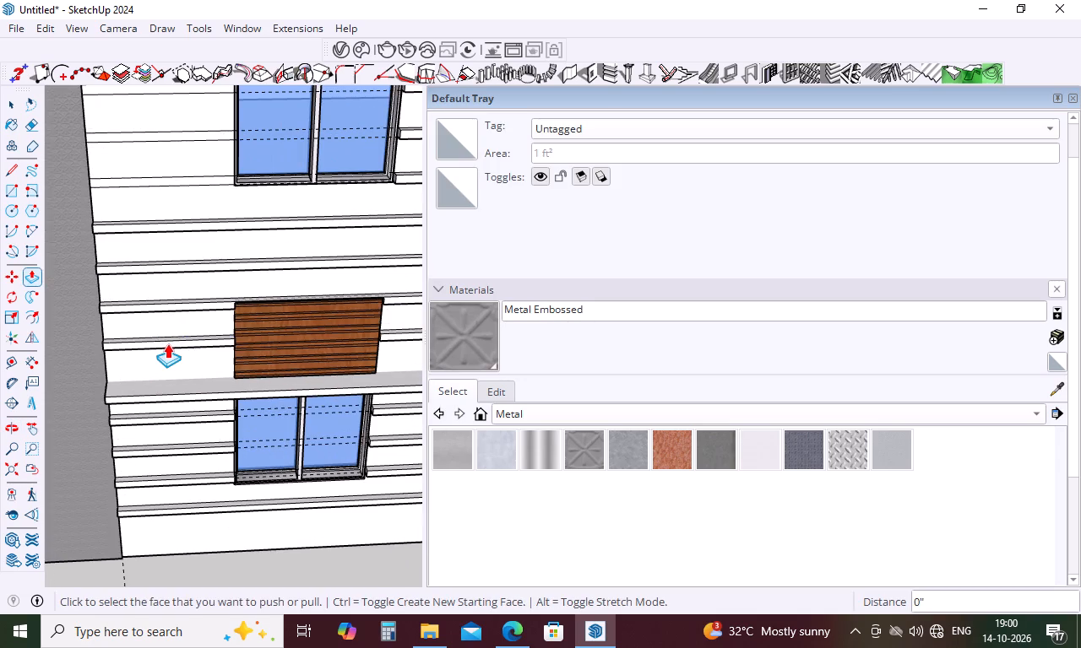
# Push/Pull the three bands left of the upper window outward by the same 3".
pyautogui.scroll(-8, 171, 358)
pyautogui.scroll(5, 163, 224)
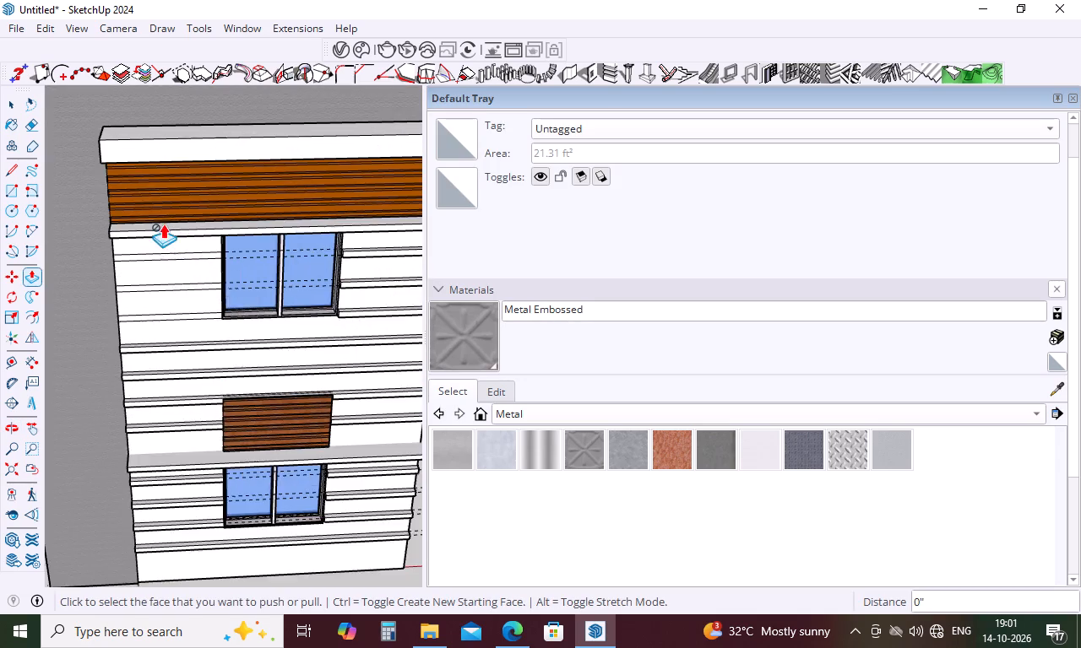
pyautogui.scroll(4, 169, 247)
pyautogui.doubleClick(177, 261)
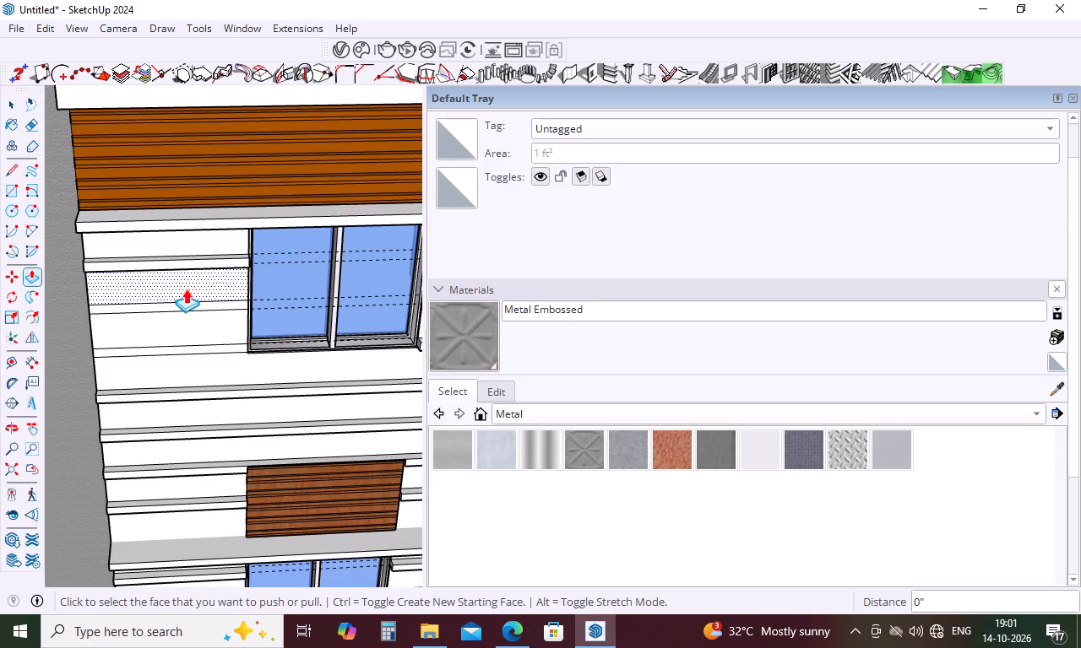
pyautogui.doubleClick(193, 306)
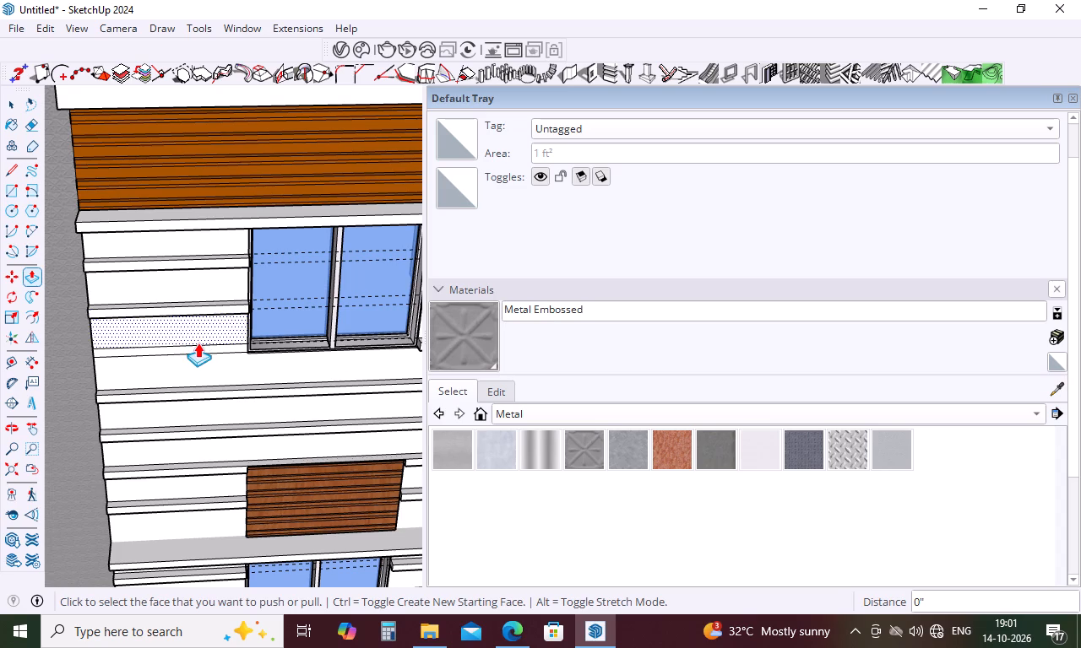
pyautogui.doubleClick(198, 348)
# Delete all the guides from the model.
pyautogui.scroll(-10, 198, 348)
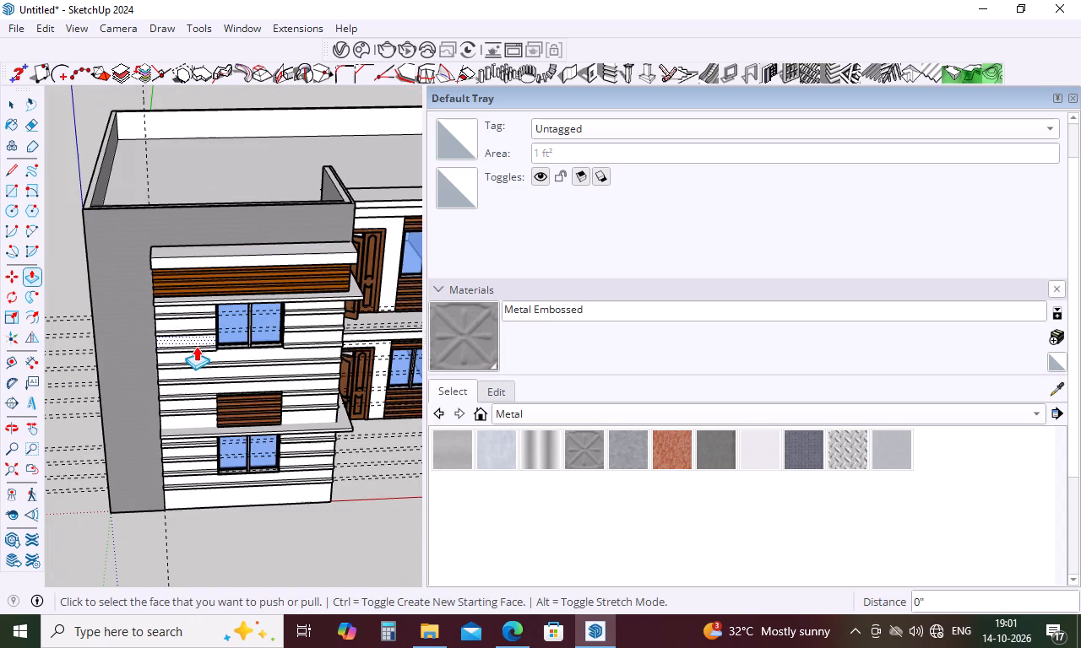
pyautogui.moveTo(242, 342); pyautogui.dragTo(243, 334, button='middle')
pyautogui.moveTo(244, 334); pyautogui.dragTo(262, 241, button='middle')
pyautogui.scroll(6, 263, 357)
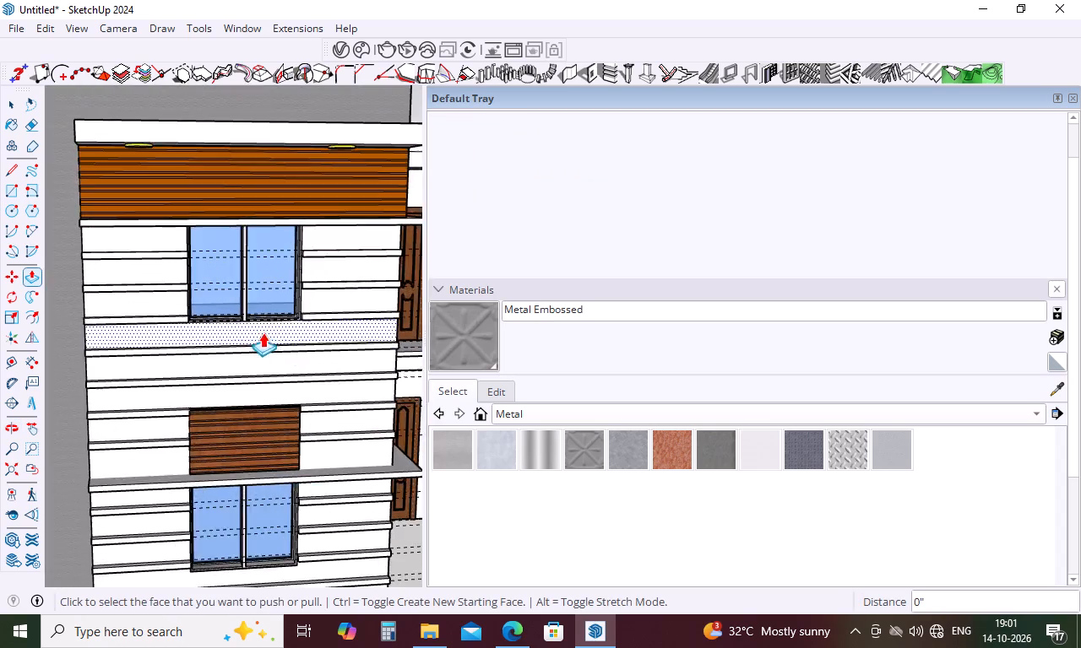
pyautogui.scroll(9, 263, 332)
pyautogui.scroll(-16, 116, 310)
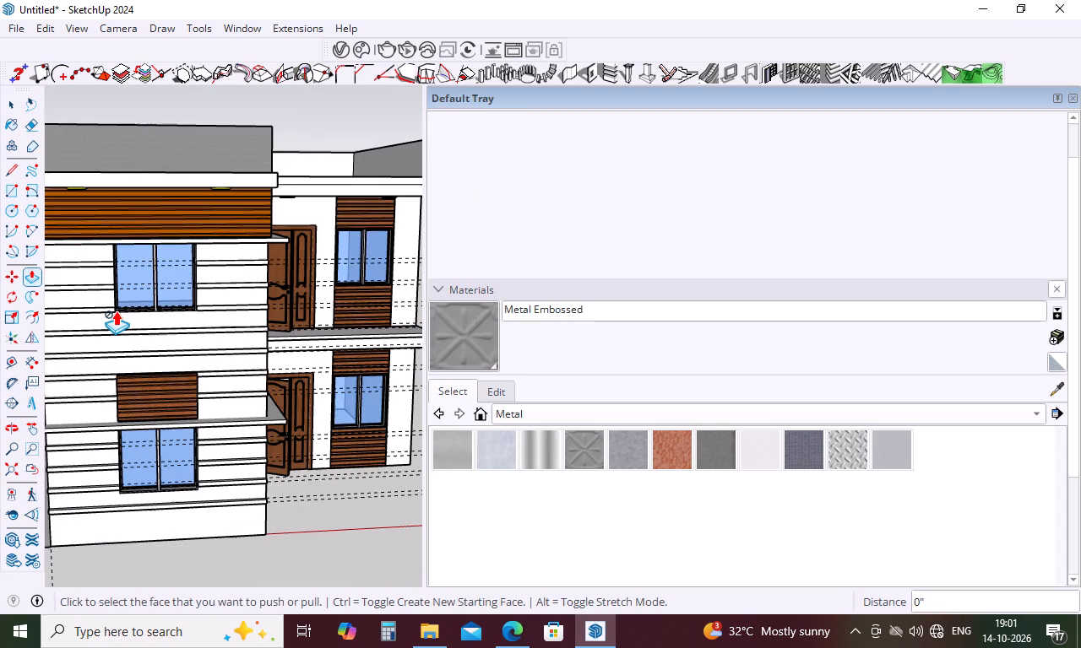
pyautogui.press('space')
pyautogui.scroll(-9, 116, 310)
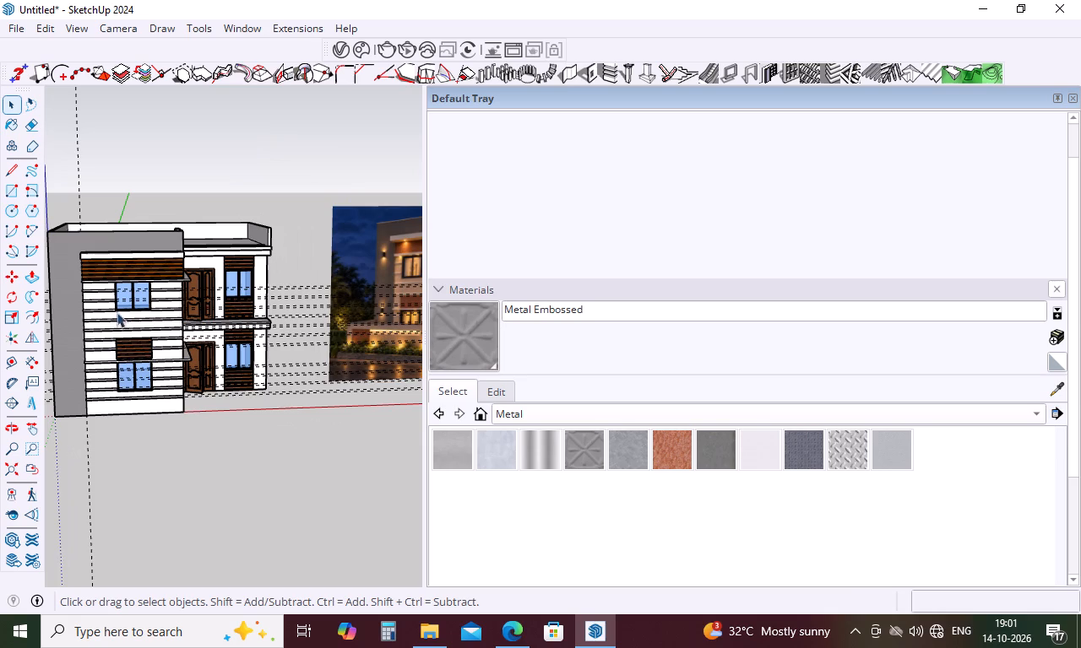
pyautogui.scroll(3, 251, 372)
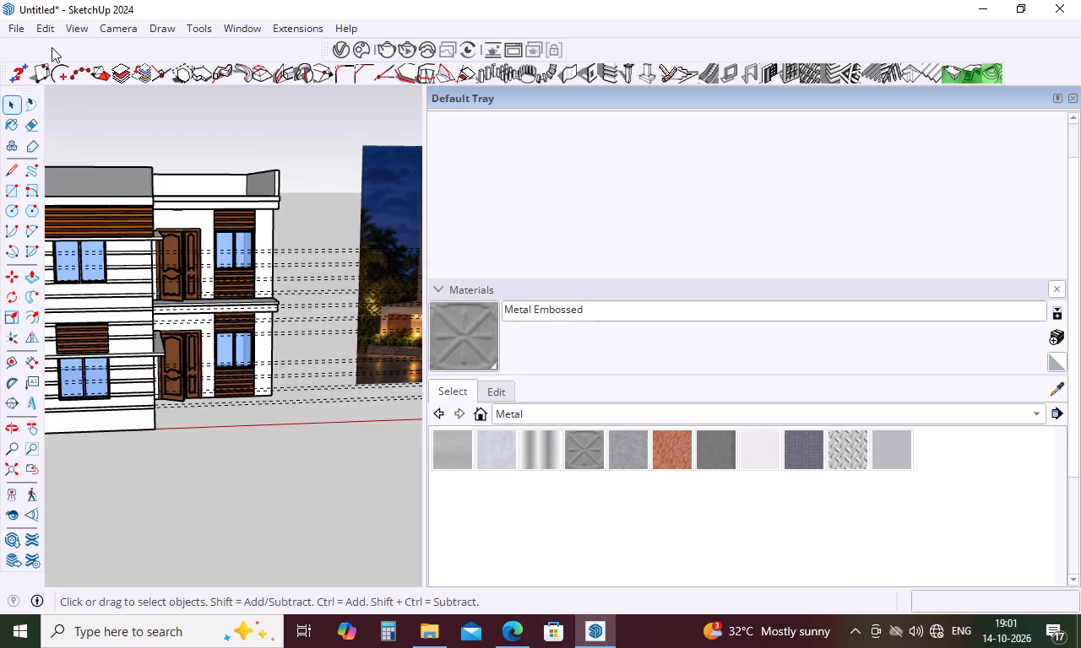
pyautogui.click(42, 27)
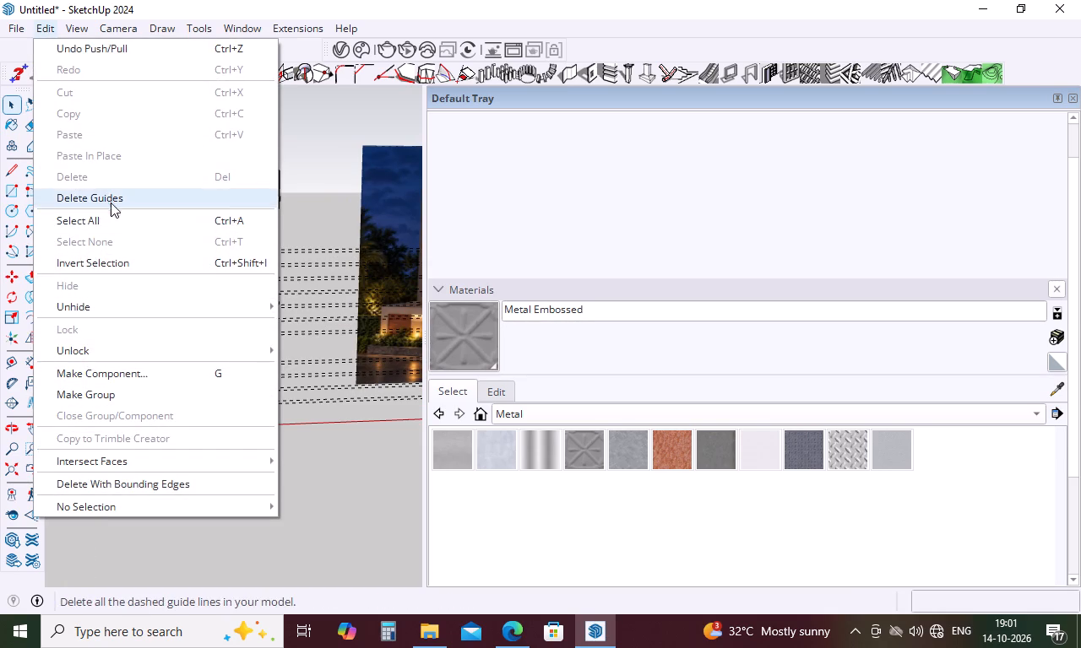
pyautogui.click(114, 201)
# Examine the banded front wall, the front corner and the adjoining side wall from several angles.
pyautogui.scroll(-6, 204, 249)
pyautogui.moveTo(247, 251); pyautogui.dragTo(166, 267, button='middle')
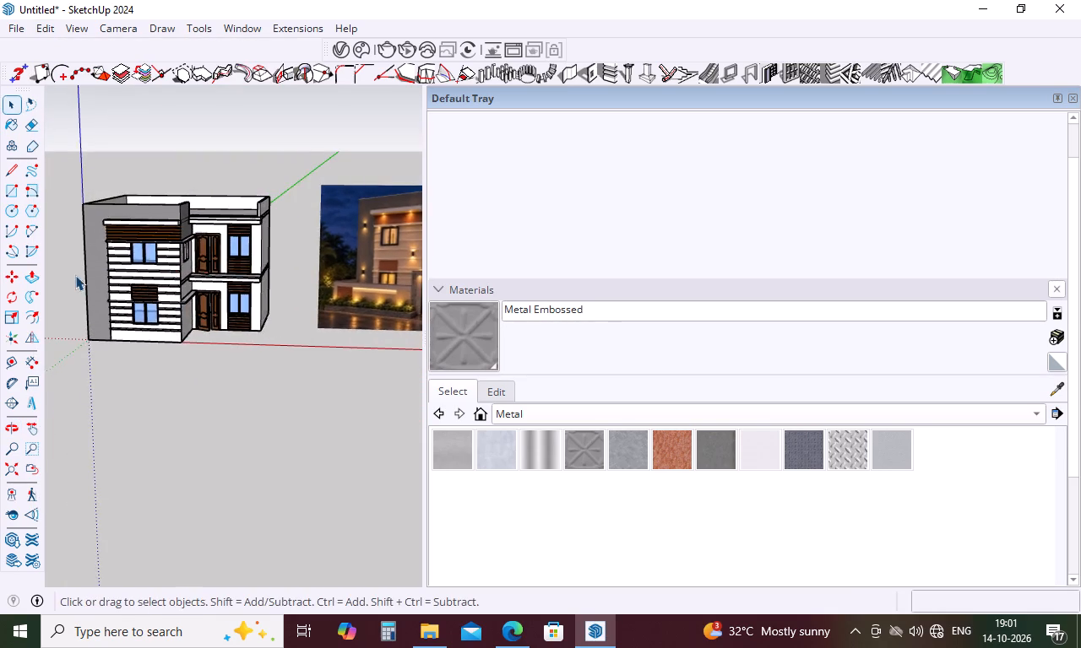
pyautogui.scroll(8, 75, 275)
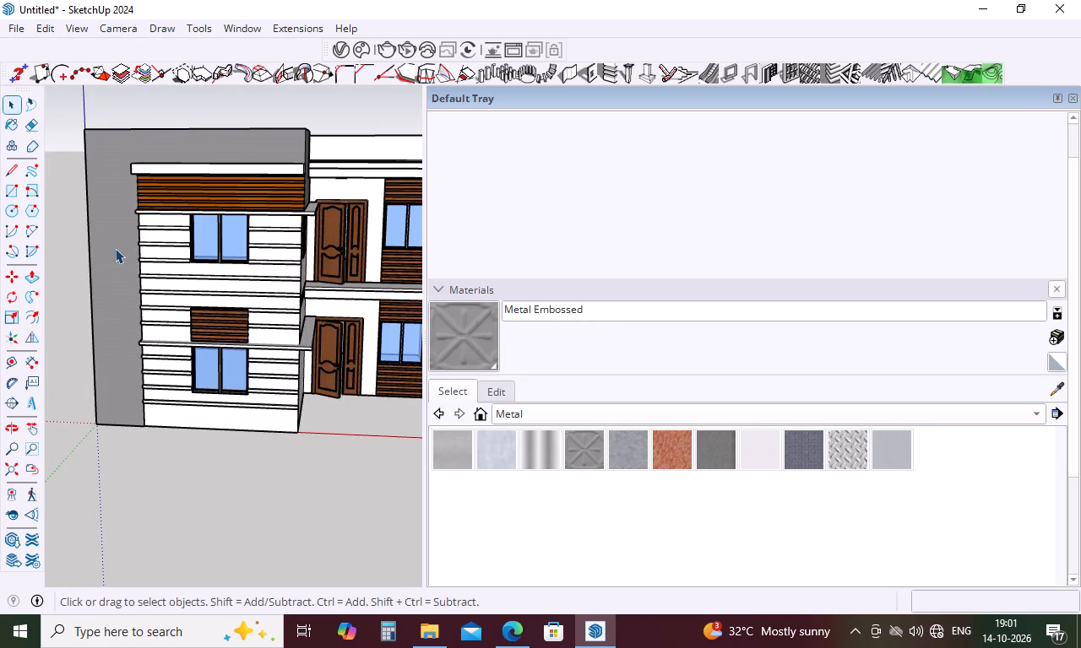
pyautogui.moveTo(110, 267); pyautogui.dragTo(247, 287, button='middle')
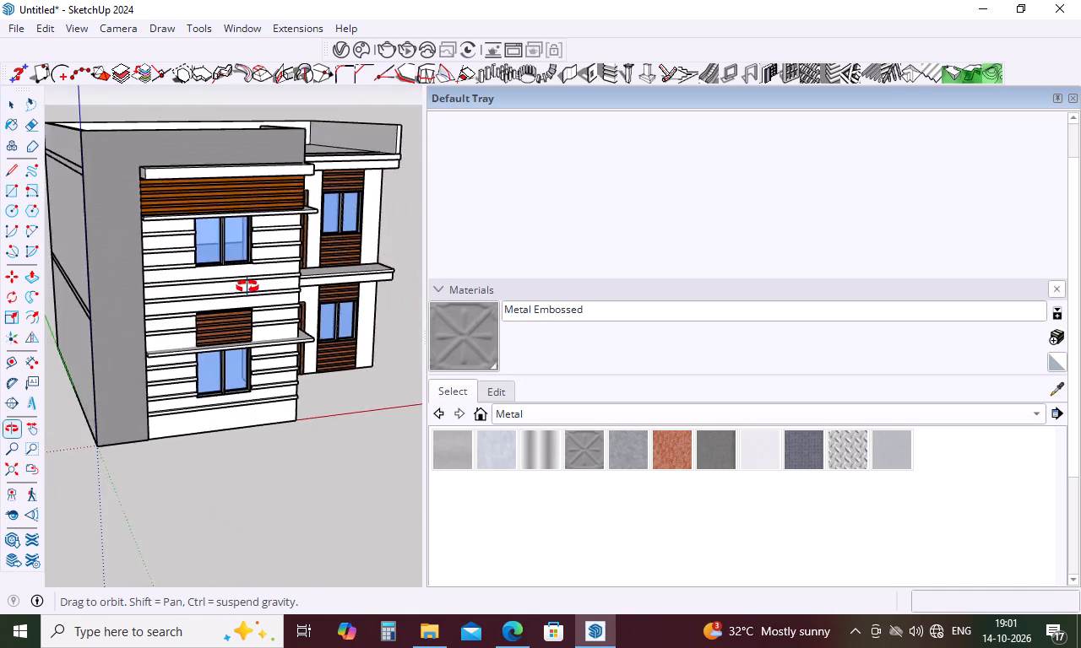
pyautogui.moveTo(247, 287); pyautogui.dragTo(221, 286, button='middle')
pyautogui.scroll(-4, 188, 273)
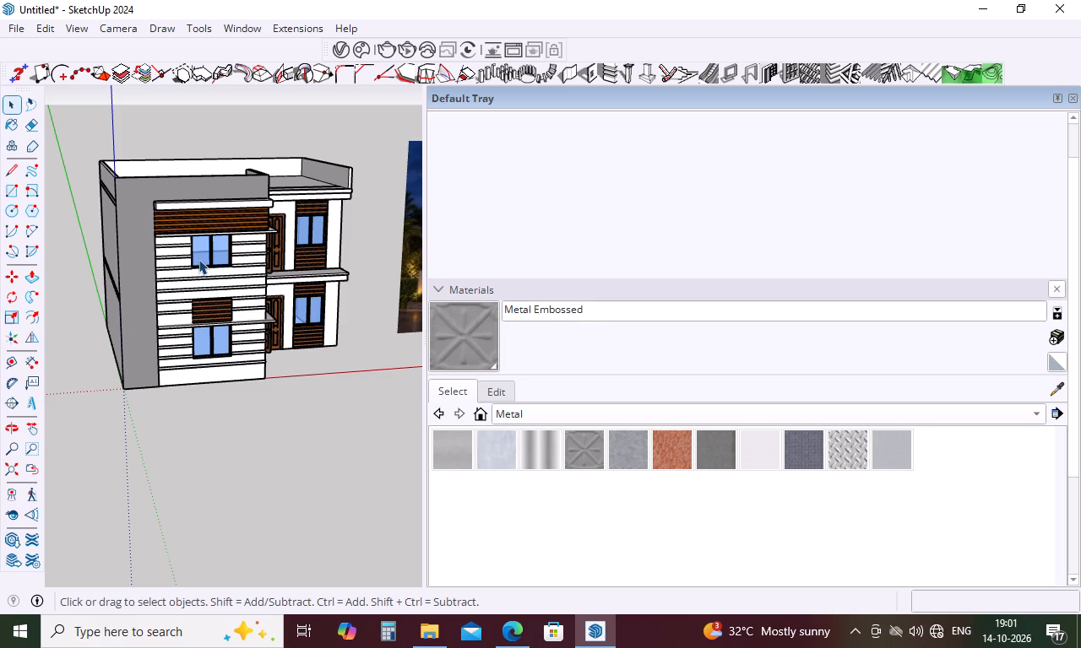
pyautogui.scroll(-9, 209, 258)
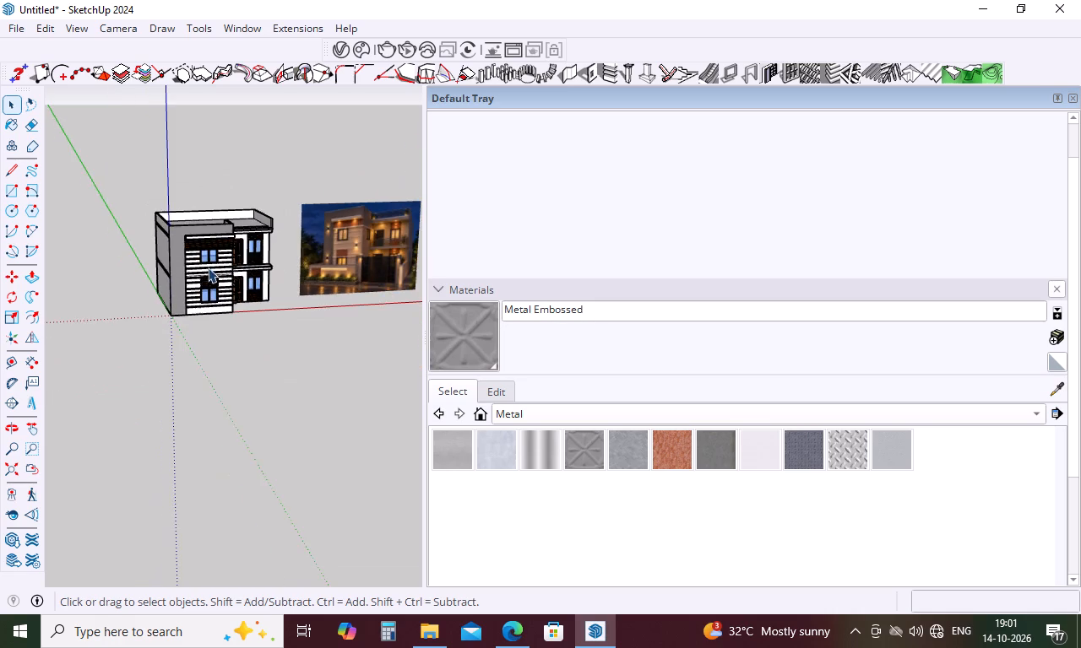
pyautogui.moveTo(231, 267); pyautogui.dragTo(119, 261, button='middle')
pyautogui.scroll(5, 305, 289)
pyautogui.moveTo(284, 283); pyautogui.dragTo(103, 261, button='middle')
pyautogui.scroll(14, 183, 262)
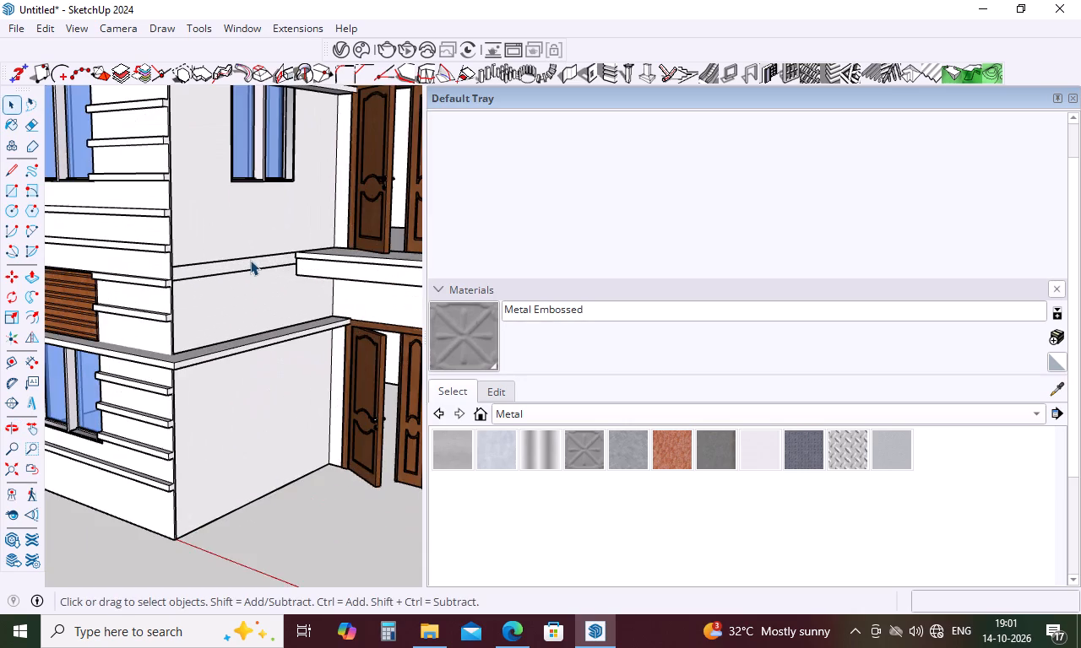
pyautogui.scroll(5, 250, 260)
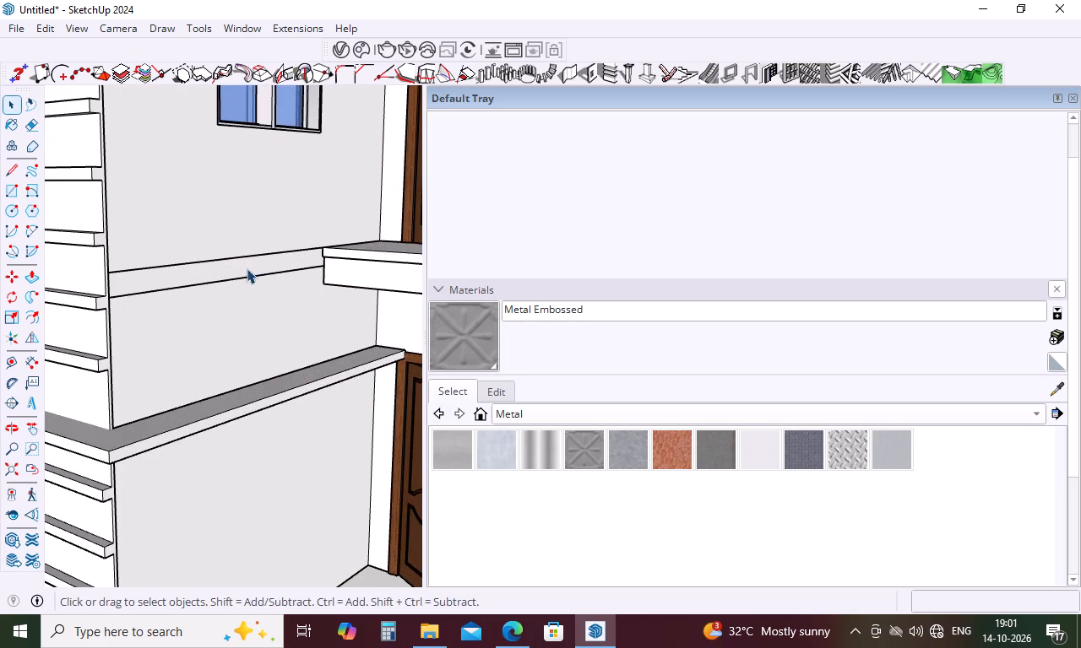
pyautogui.scroll(-5, 240, 300)
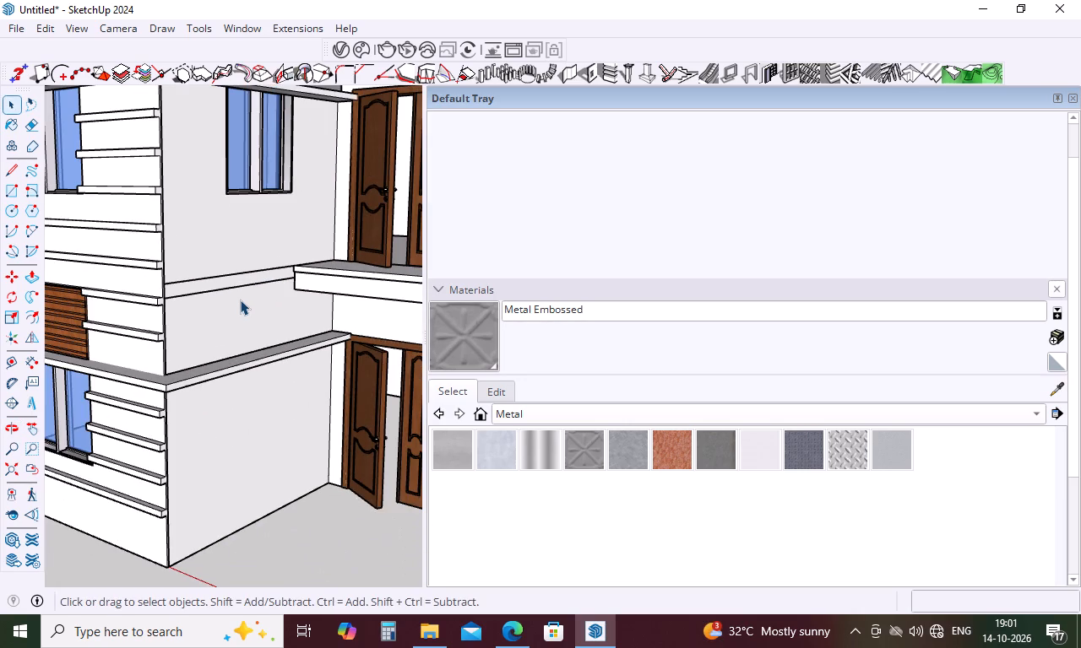
pyautogui.scroll(-5, 174, 314)
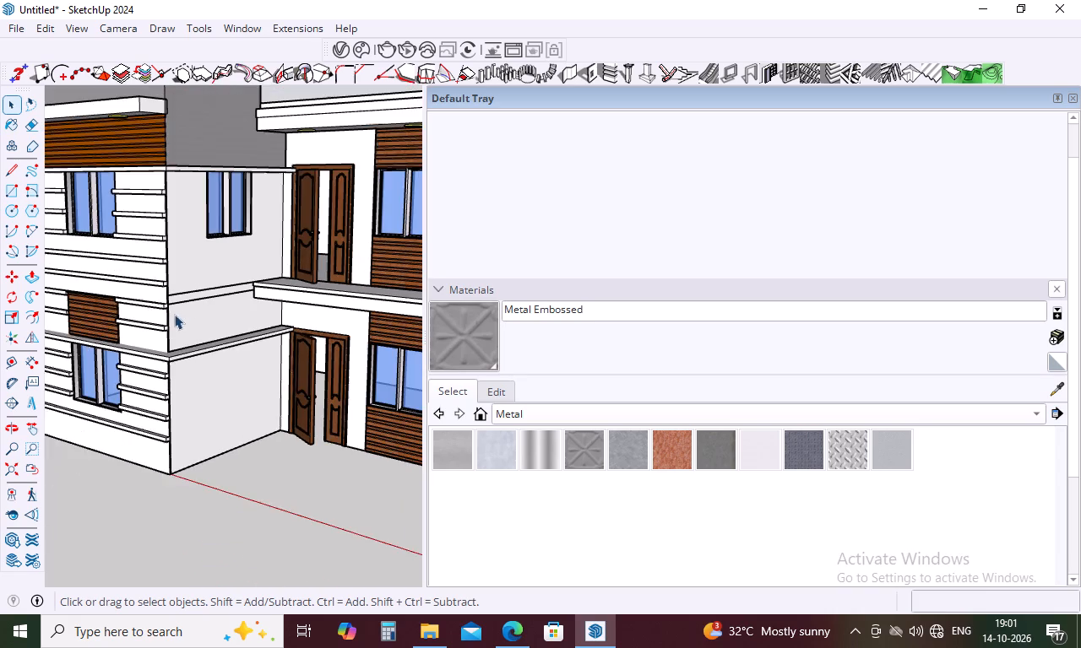
# Draw a rectangle about 10' 10" wide on the side wall, from the front corner under the upper ledge to the lower ledge's inner corner.
pyautogui.moveTo(215, 311); pyautogui.dragTo(146, 334, button='middle')
pyautogui.scroll(5, 175, 196)
pyautogui.press('Escape')
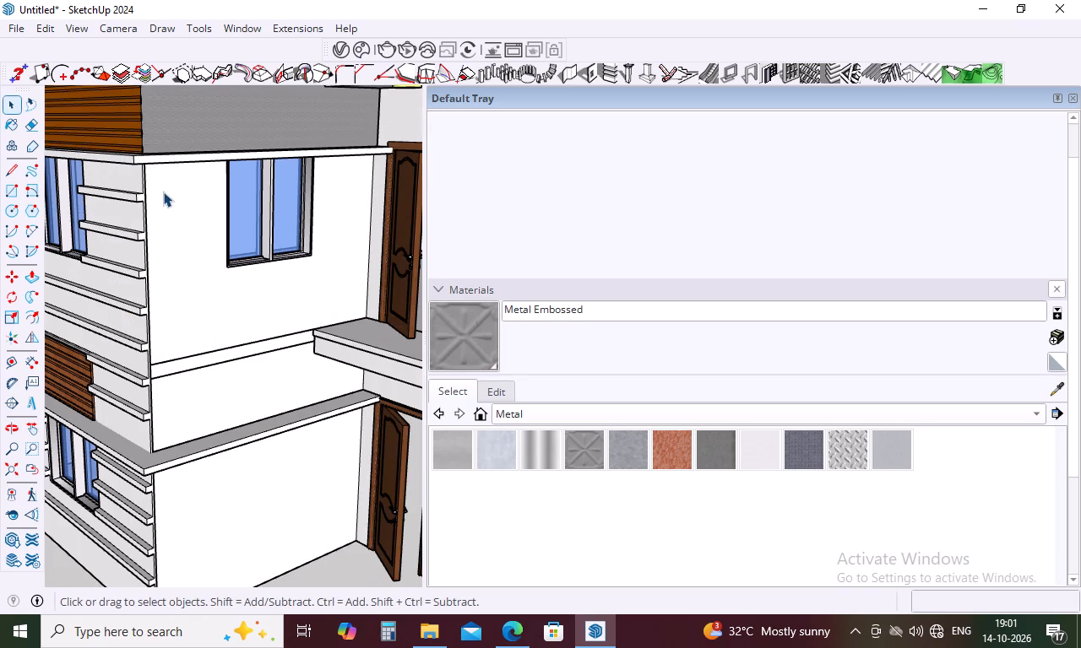
pyautogui.press('r')
pyautogui.scroll(4, 152, 173)
pyautogui.moveTo(139, 171); pyautogui.dragTo(85, 133, button='middle')
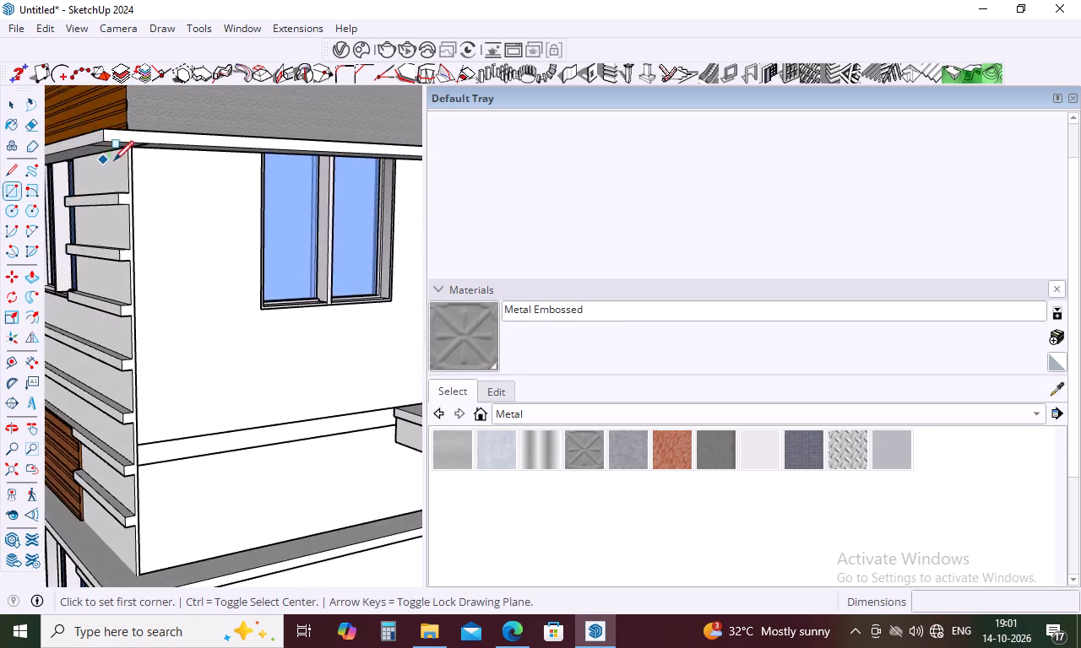
pyautogui.scroll(11, 120, 159)
pyautogui.click(124, 132)
pyautogui.scroll(-8, 124, 132)
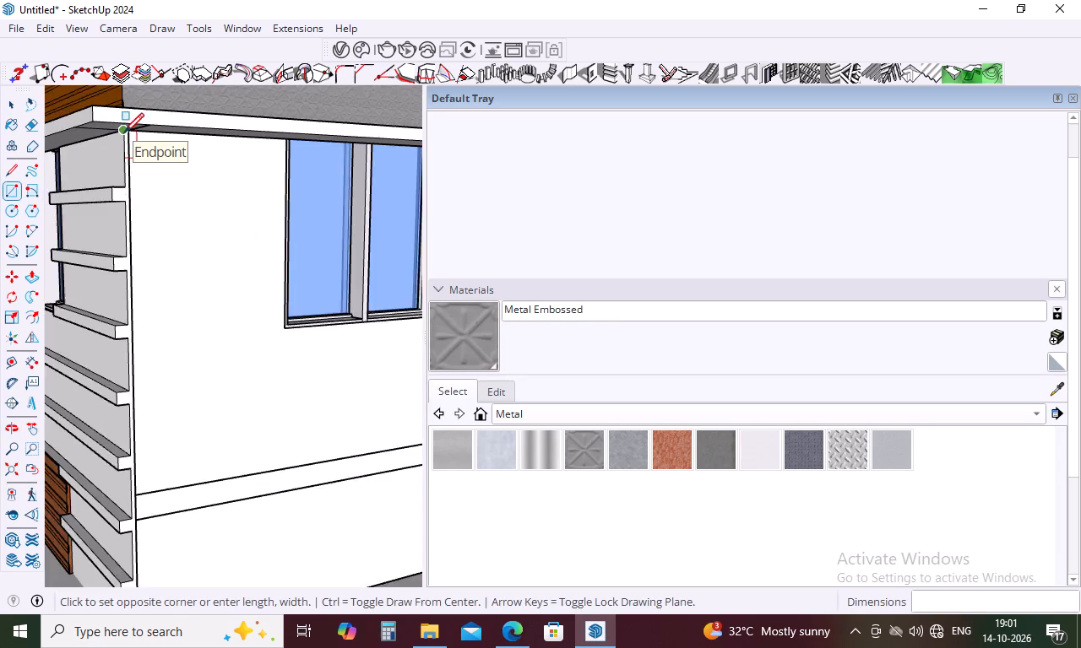
pyautogui.scroll(-7, 124, 132)
pyautogui.scroll(-5, 236, 250)
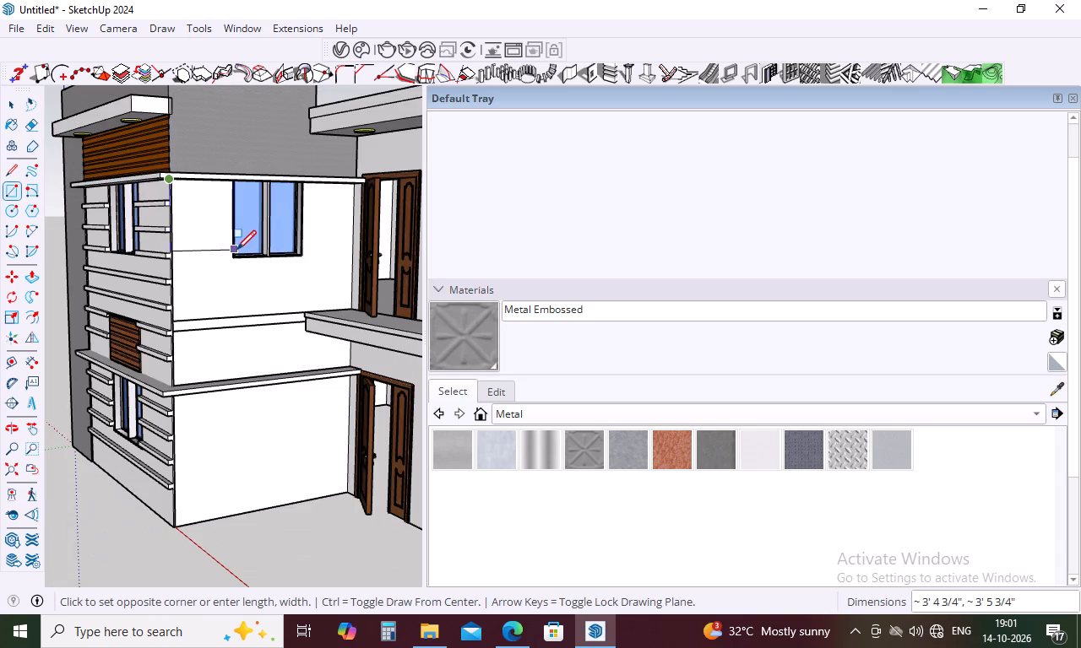
pyautogui.scroll(13, 356, 293)
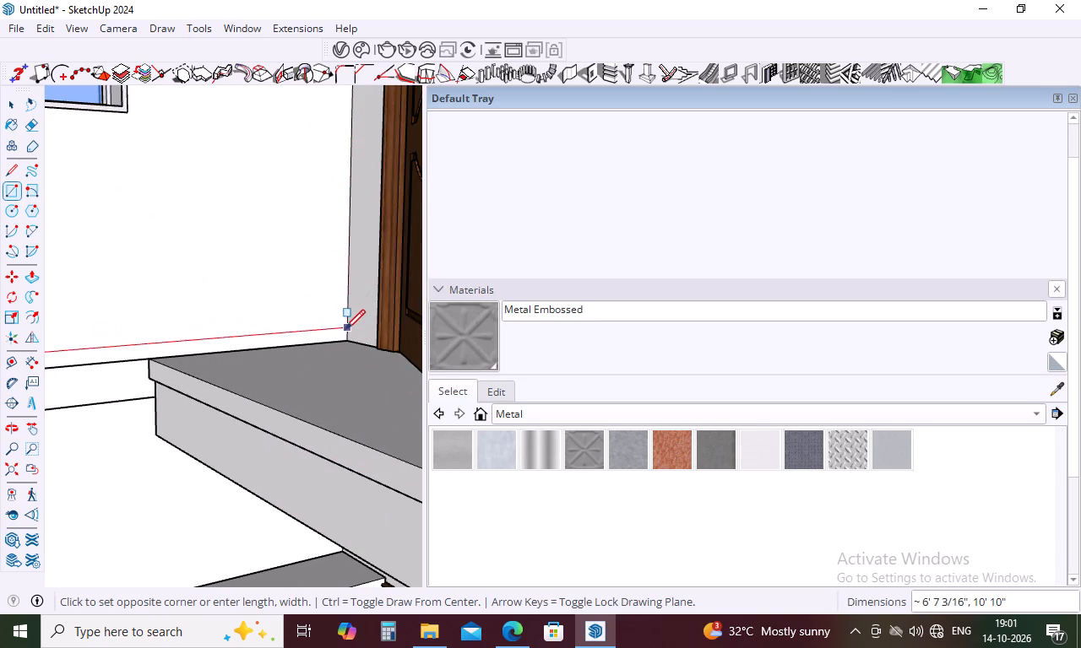
pyautogui.scroll(-4, 116, 400)
pyautogui.moveTo(100, 440); pyautogui.dragTo(250, 342, button='middle')
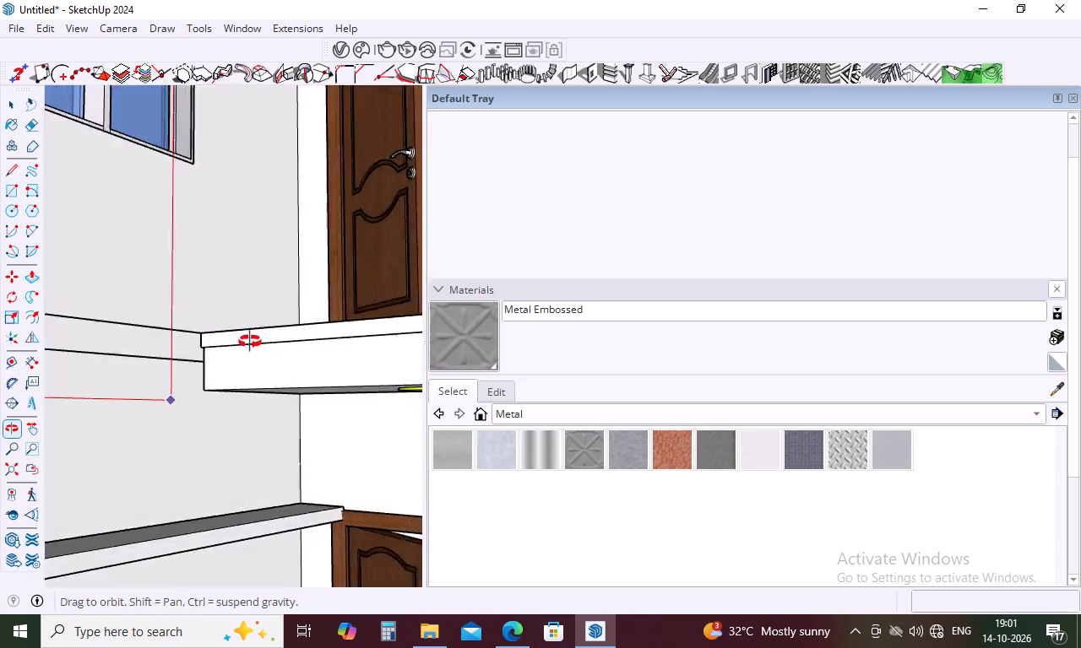
pyautogui.moveTo(250, 342); pyautogui.dragTo(267, 326, button='middle')
pyautogui.scroll(4, 302, 393)
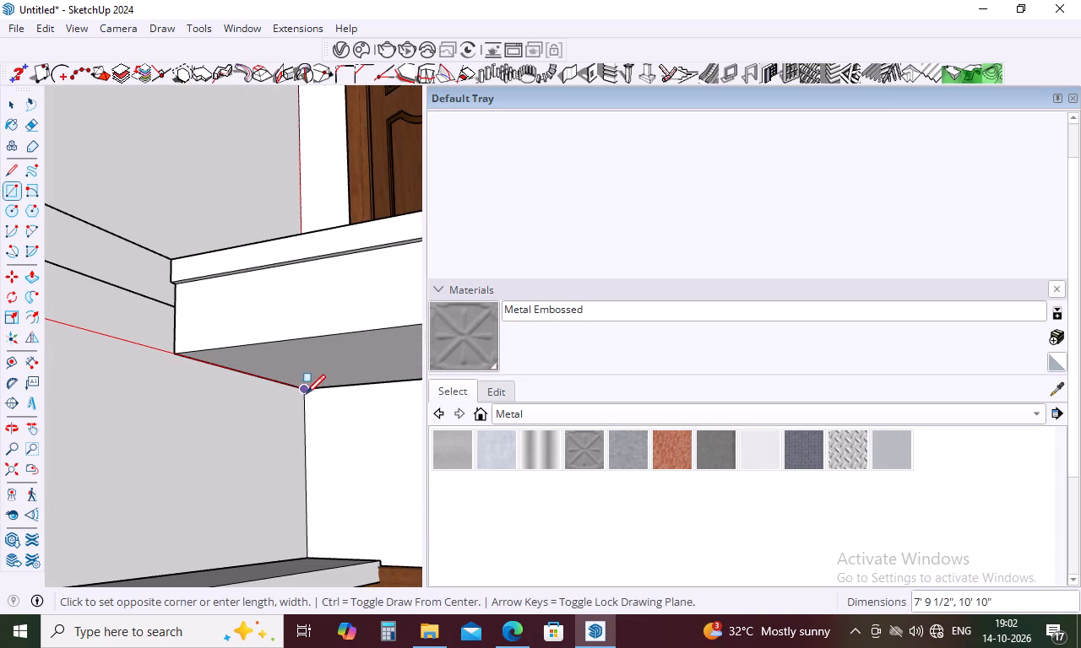
pyautogui.click(304, 556)
# Push/Pull the new side-wall rectangle between the two ledges outward by 1".
pyautogui.scroll(-6, 307, 523)
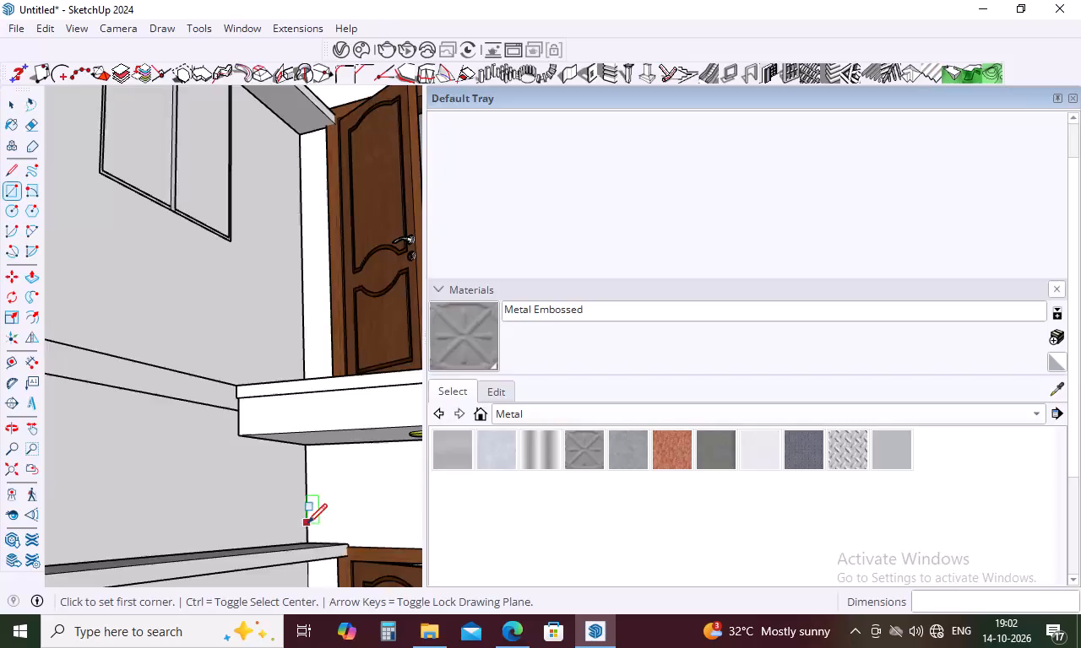
pyautogui.scroll(-12, 316, 503)
pyautogui.moveTo(298, 518); pyautogui.dragTo(224, 577, button='middle')
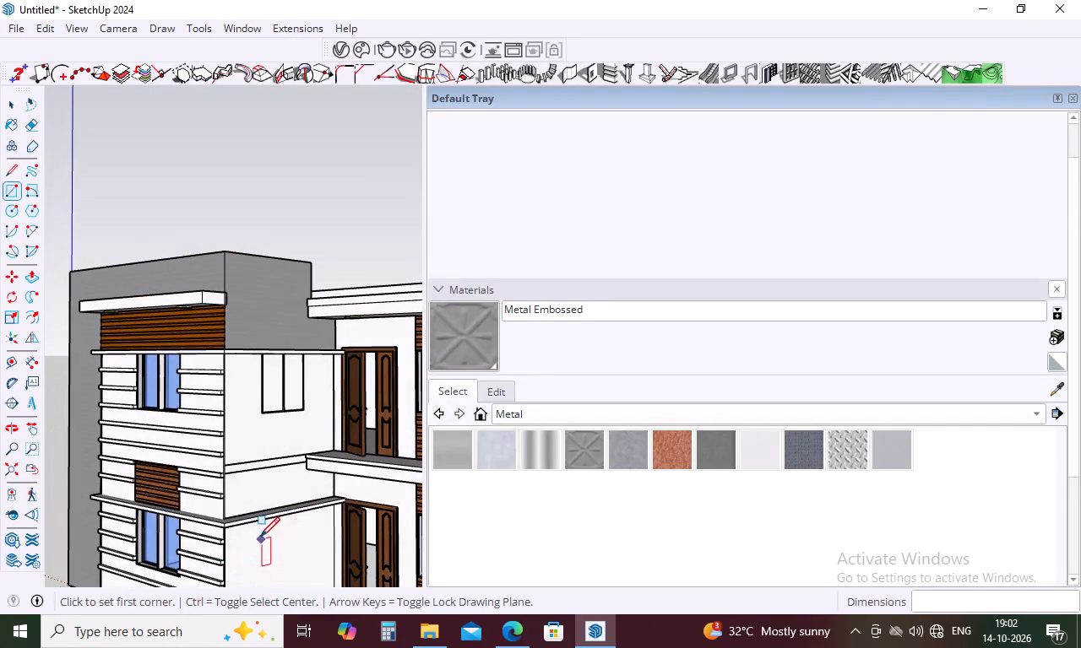
pyautogui.press('p')
pyautogui.click(240, 501)
pyautogui.press('1')
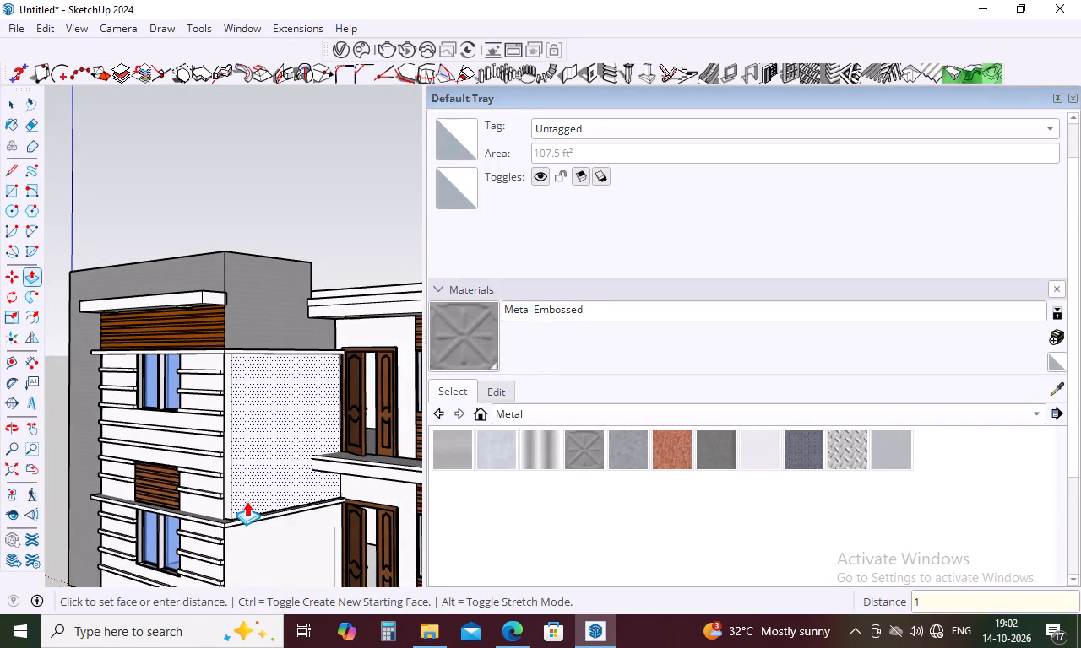
pyautogui.press('Return')
# Push/Pull the narrow vertical strip between the front corner and the side-wall panel, under the upper ledge, outward by 1".
pyautogui.scroll(12, 213, 354)
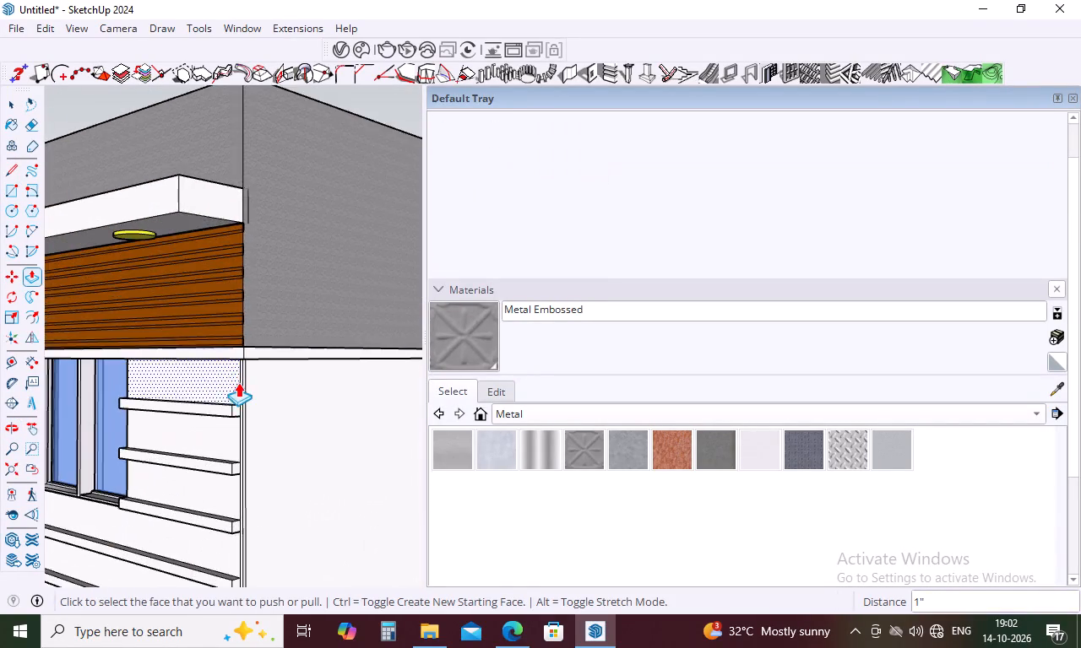
pyautogui.scroll(8, 238, 382)
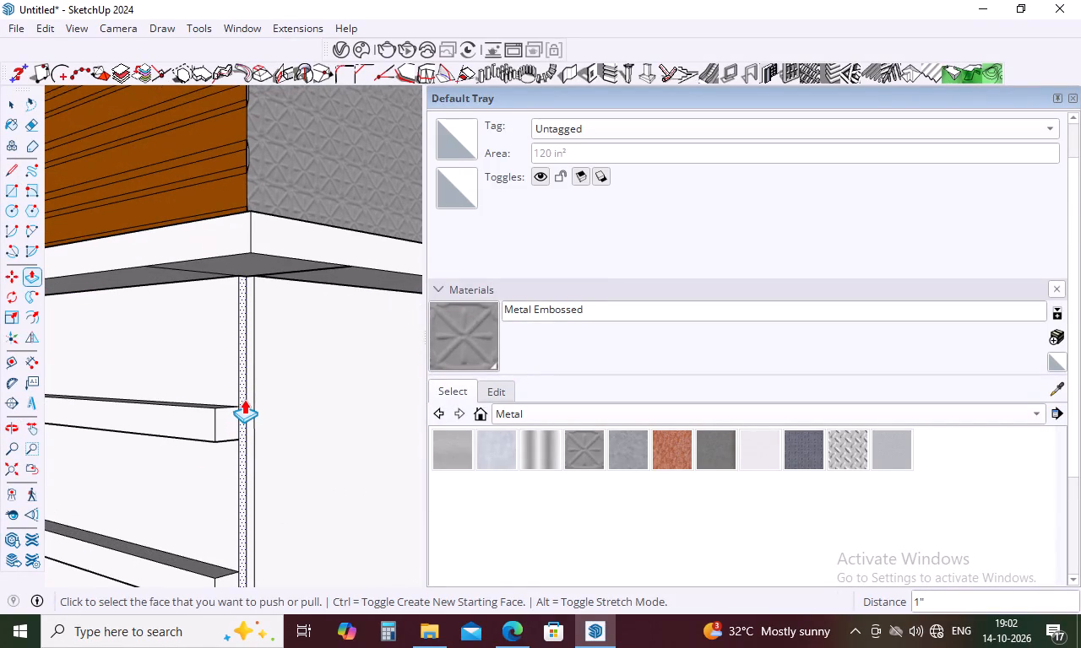
pyautogui.click(244, 399)
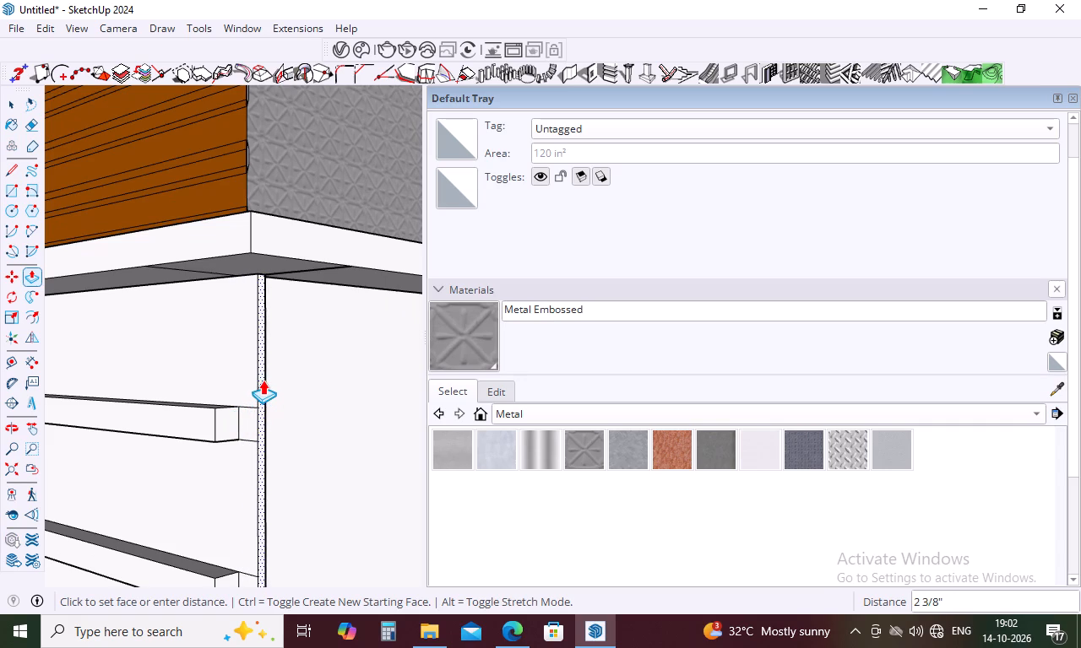
pyautogui.press('1')
pyautogui.press('Return')
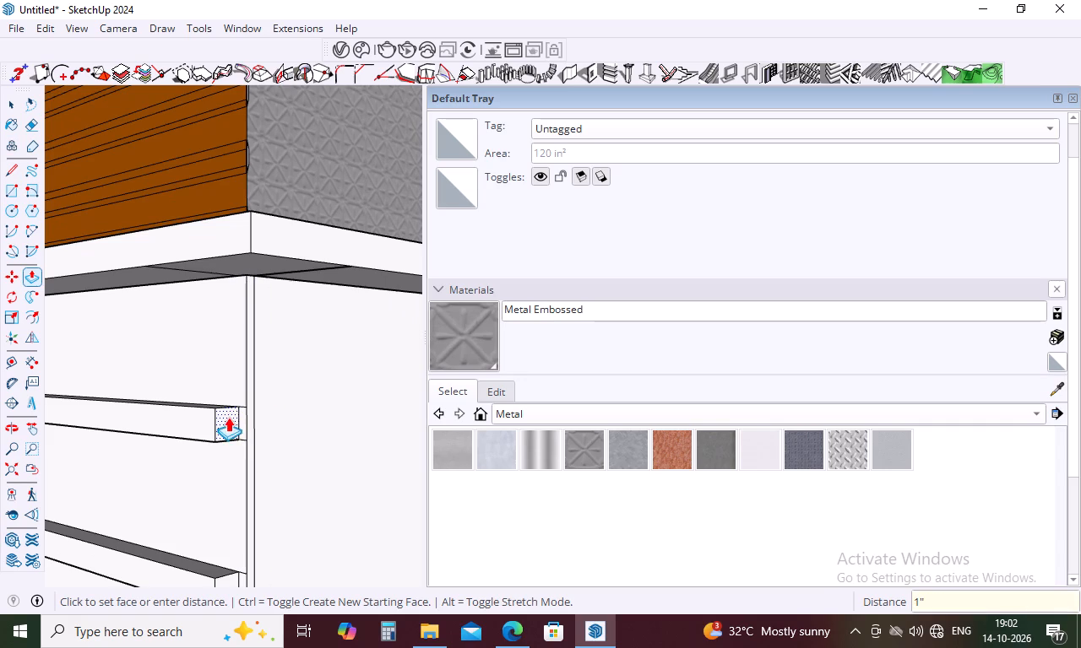
# Extend the corner end of the top band beside the upper window by 1" twice with Push/Pull.
pyautogui.doubleClick(228, 421)
pyautogui.doubleClick(231, 427)
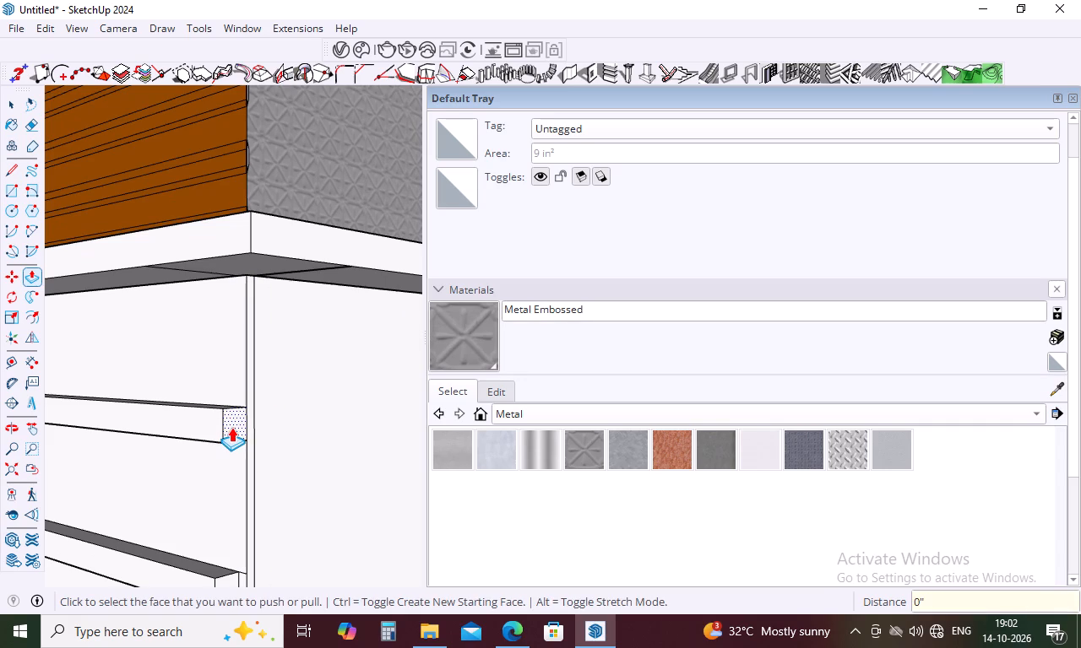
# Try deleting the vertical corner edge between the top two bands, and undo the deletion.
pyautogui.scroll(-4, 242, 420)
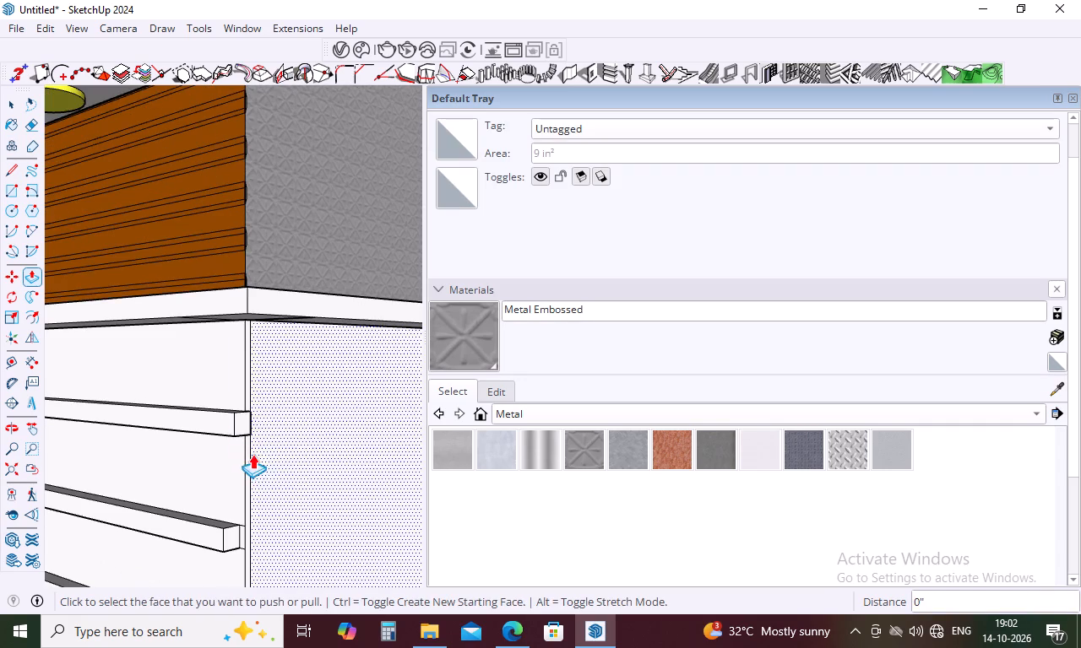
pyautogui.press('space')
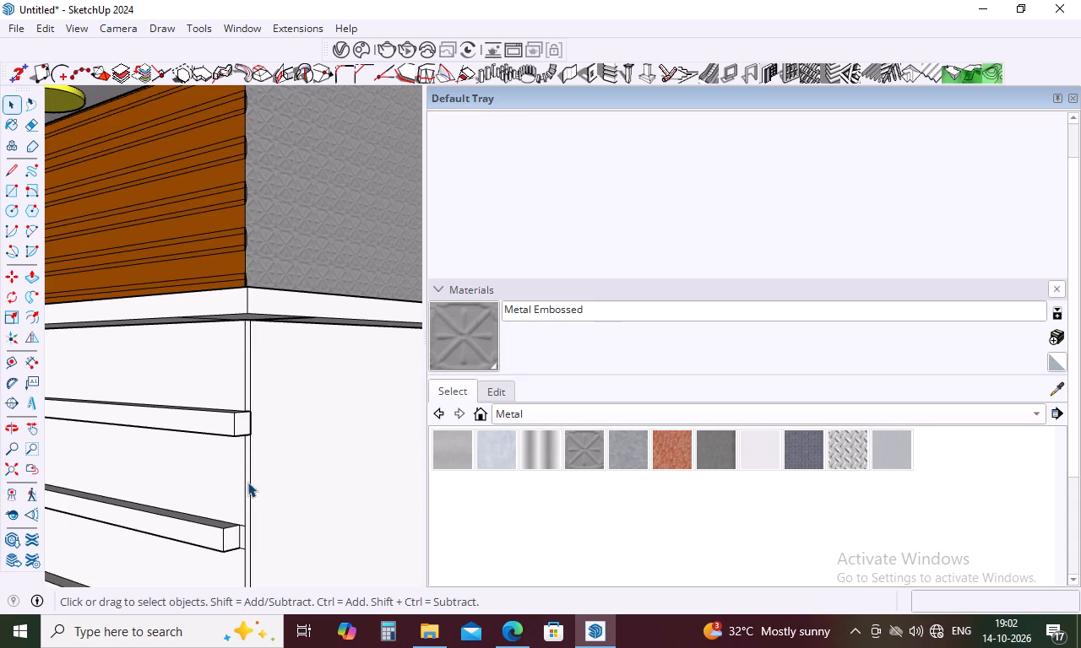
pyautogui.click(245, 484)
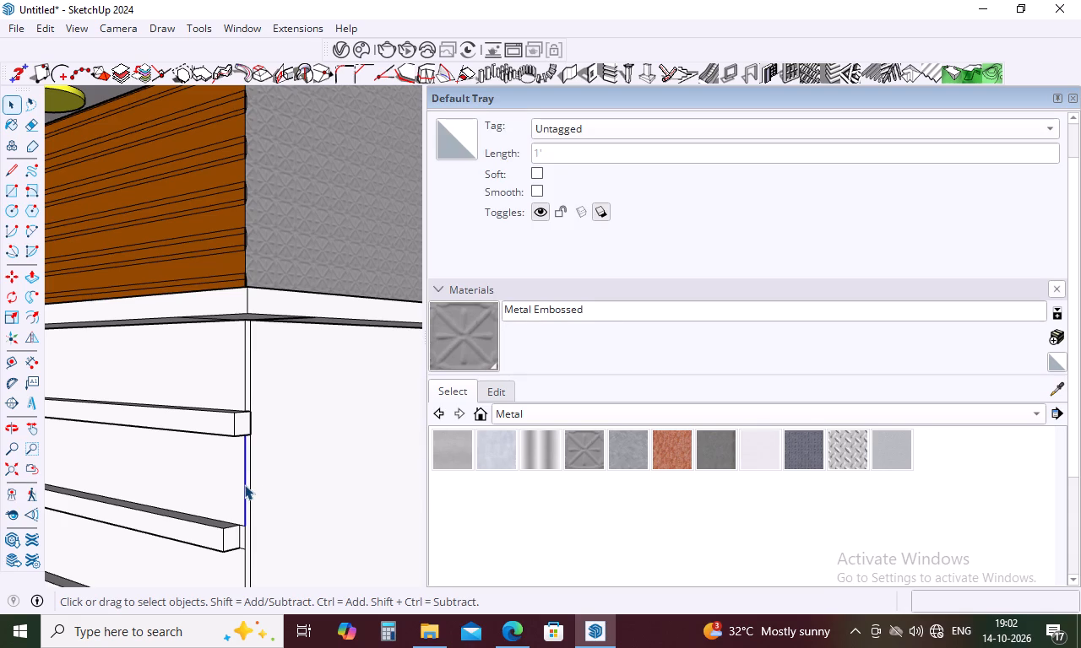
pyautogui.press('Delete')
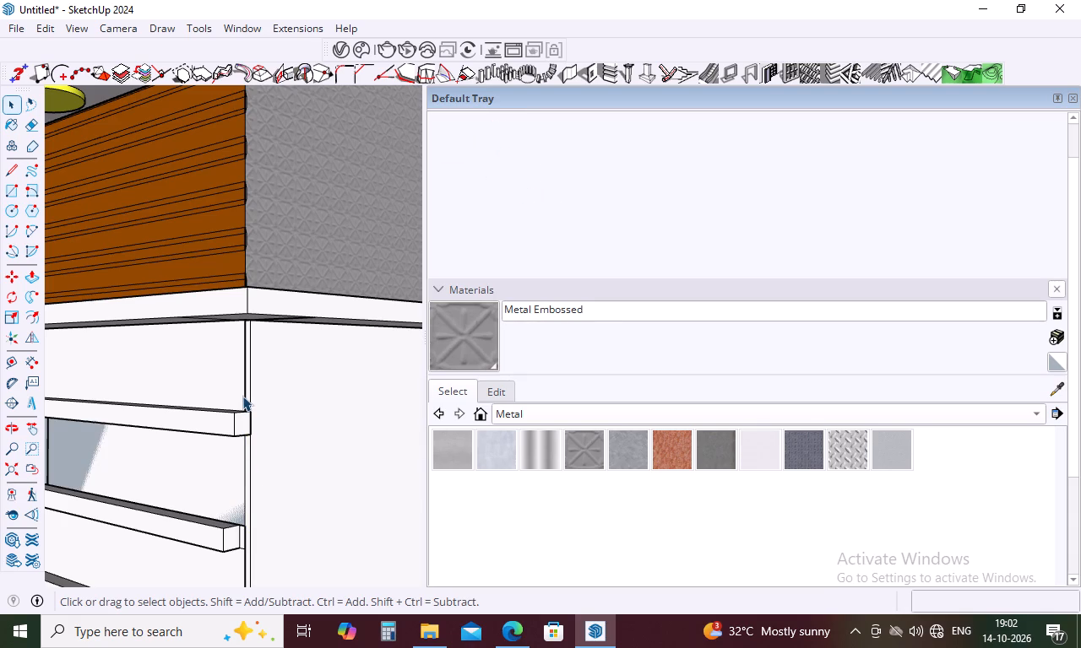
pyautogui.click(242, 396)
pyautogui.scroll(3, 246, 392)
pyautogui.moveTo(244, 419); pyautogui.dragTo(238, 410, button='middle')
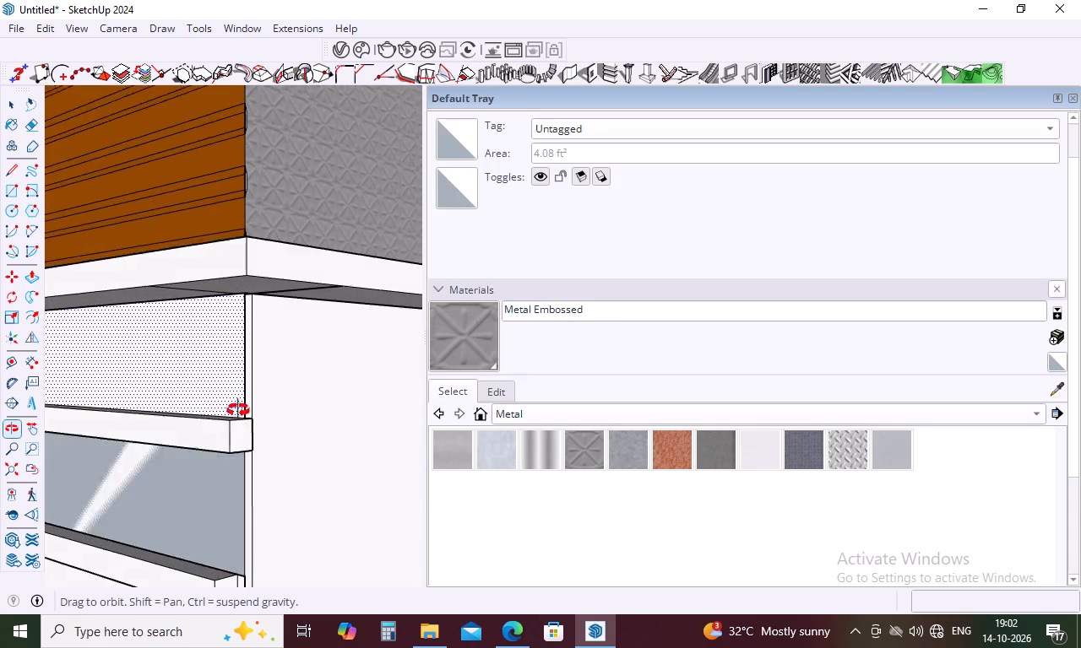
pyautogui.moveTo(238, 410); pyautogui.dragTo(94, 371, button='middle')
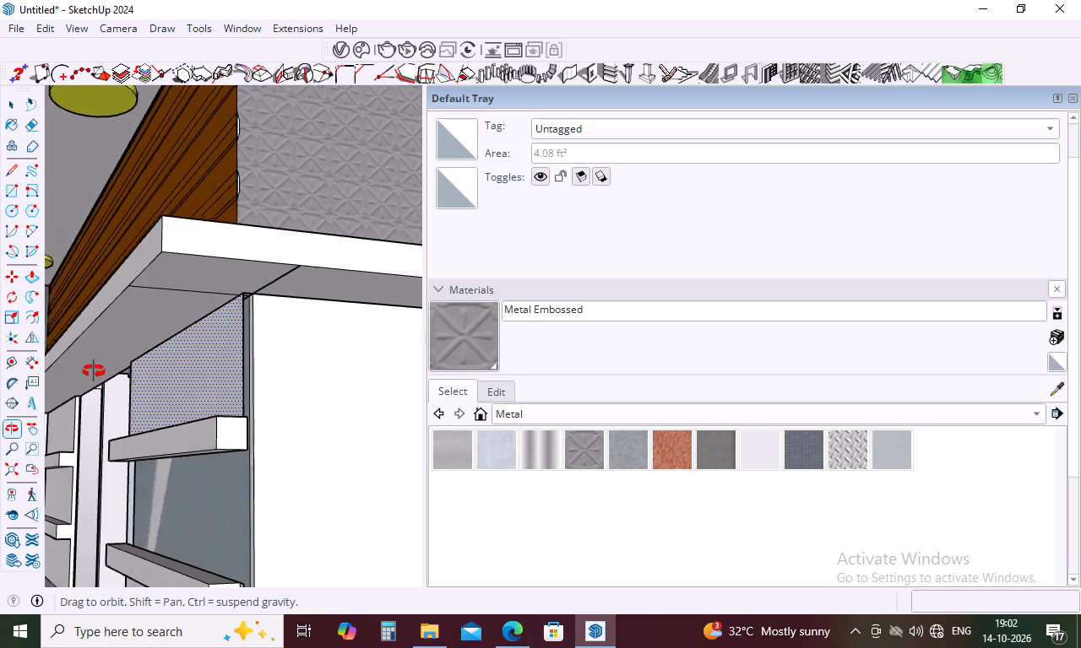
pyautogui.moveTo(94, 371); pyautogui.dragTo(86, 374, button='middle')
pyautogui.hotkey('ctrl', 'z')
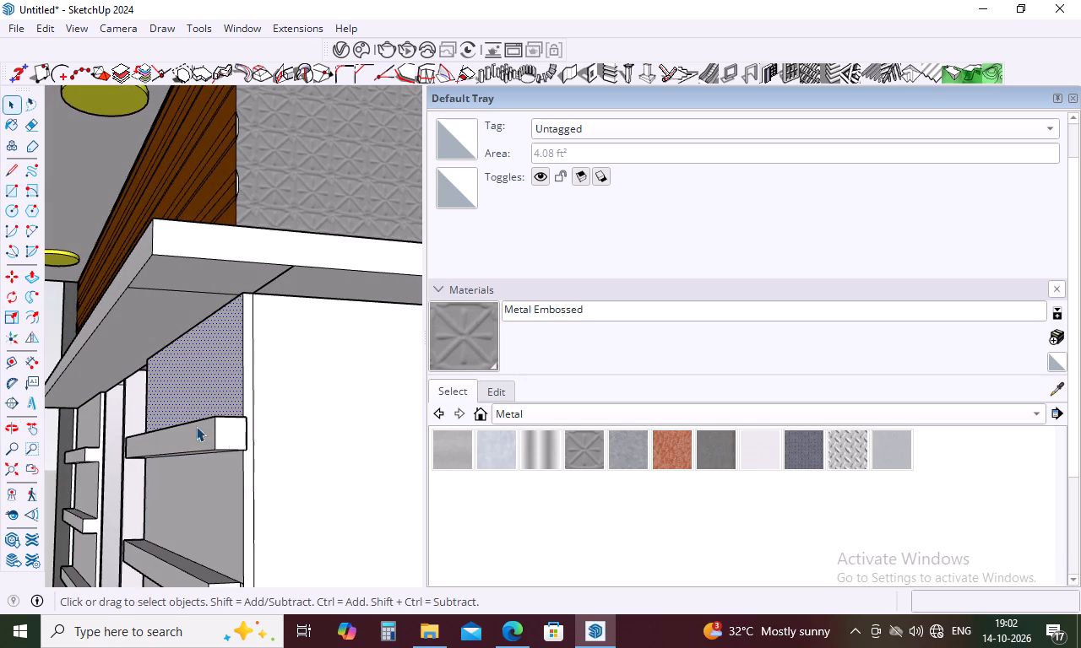
# Delete the vertical edge dividing the corner strip from the side-wall panel under the upper ledge.
pyautogui.moveTo(259, 429); pyautogui.dragTo(514, 489, button='middle')
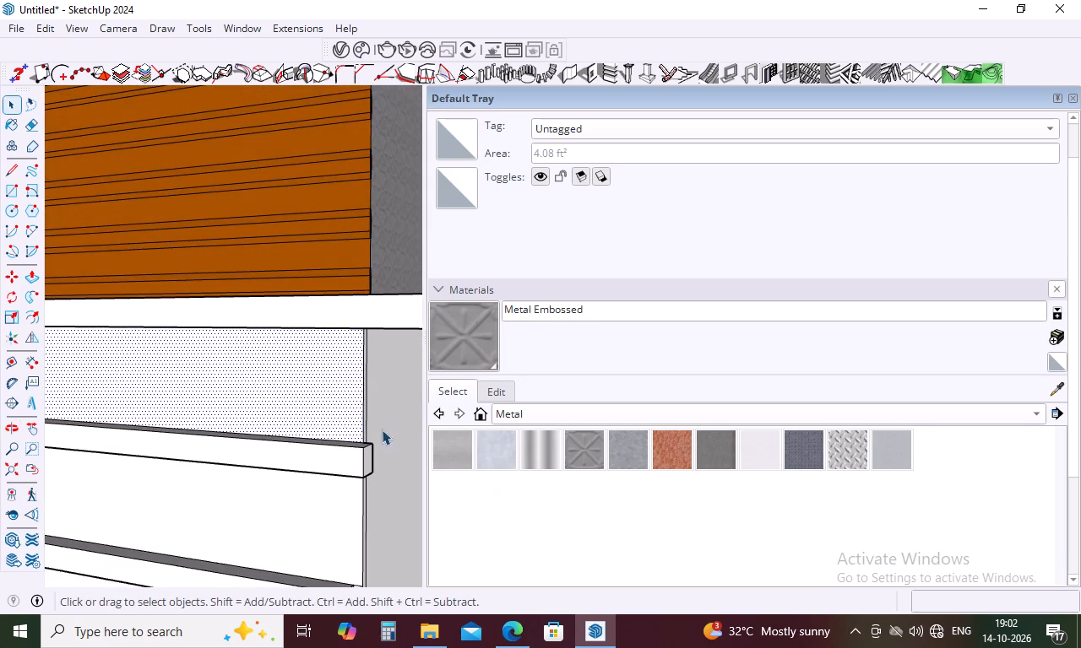
pyautogui.scroll(4, 374, 425)
pyautogui.moveTo(347, 404); pyautogui.dragTo(200, 398, button='middle')
pyautogui.click(355, 398)
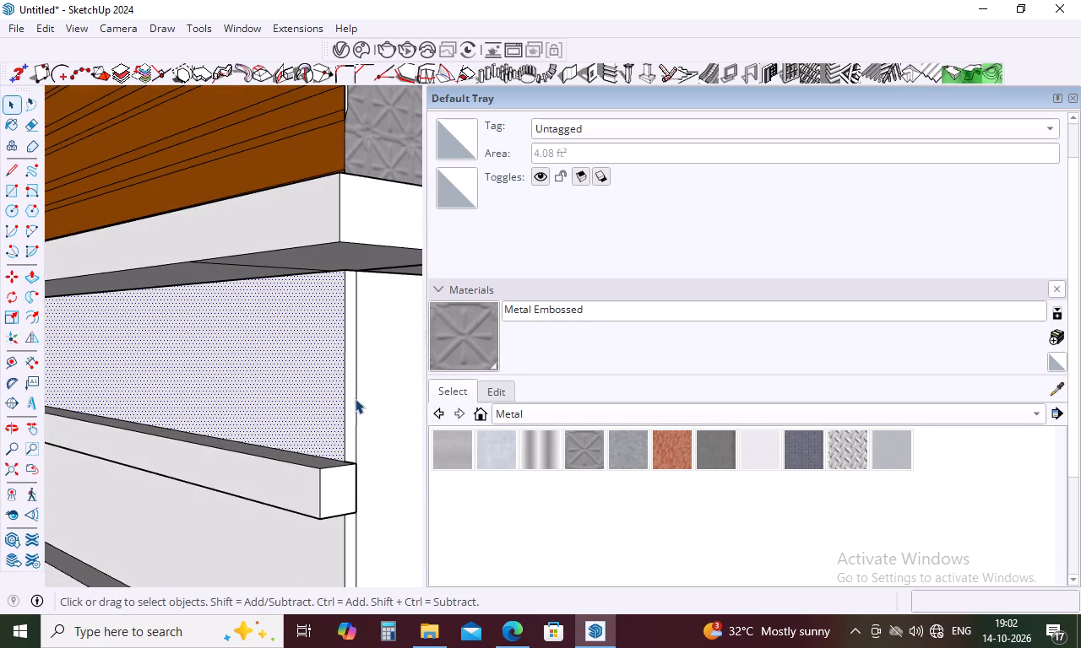
pyautogui.press('Delete')
# Push/Pull the top band's corner end face by 1" so it sits flush with the side-wall panel.
pyautogui.scroll(-8, 344, 396)
pyautogui.moveTo(348, 422); pyautogui.dragTo(72, 445, button='middle')
pyautogui.press('p')
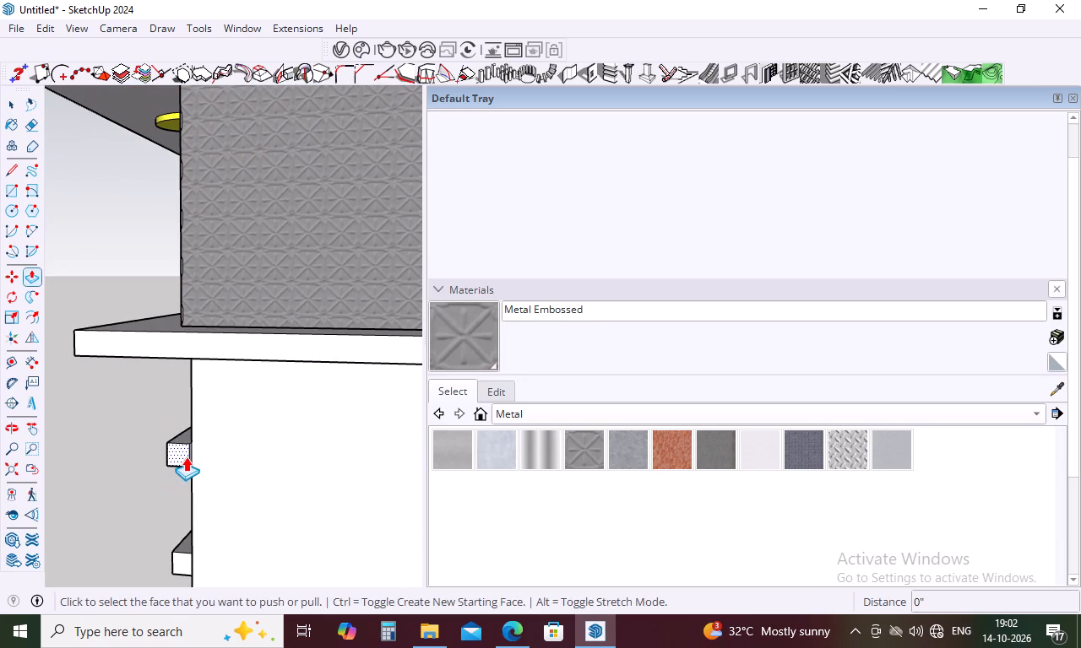
pyautogui.click(186, 454)
pyautogui.click(268, 436)
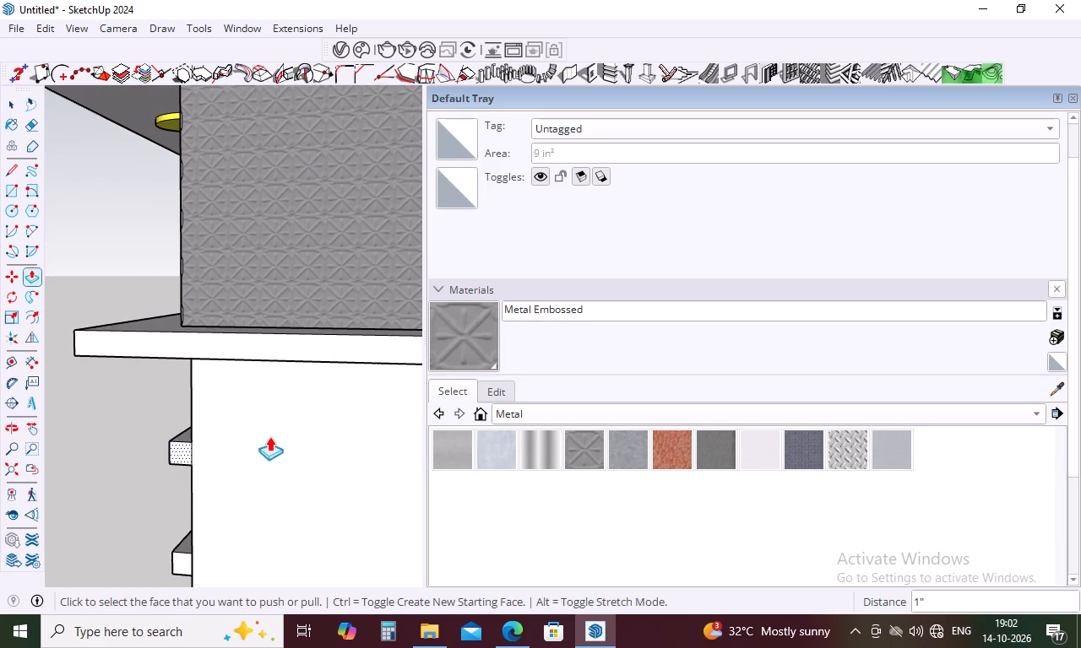
# Extend the corner ends of the second and third bands beside the upper window by 1" with Push/Pull.
pyautogui.scroll(-5, 291, 429)
pyautogui.moveTo(260, 484); pyautogui.dragTo(426, 439, button='middle')
pyautogui.scroll(-5, 286, 414)
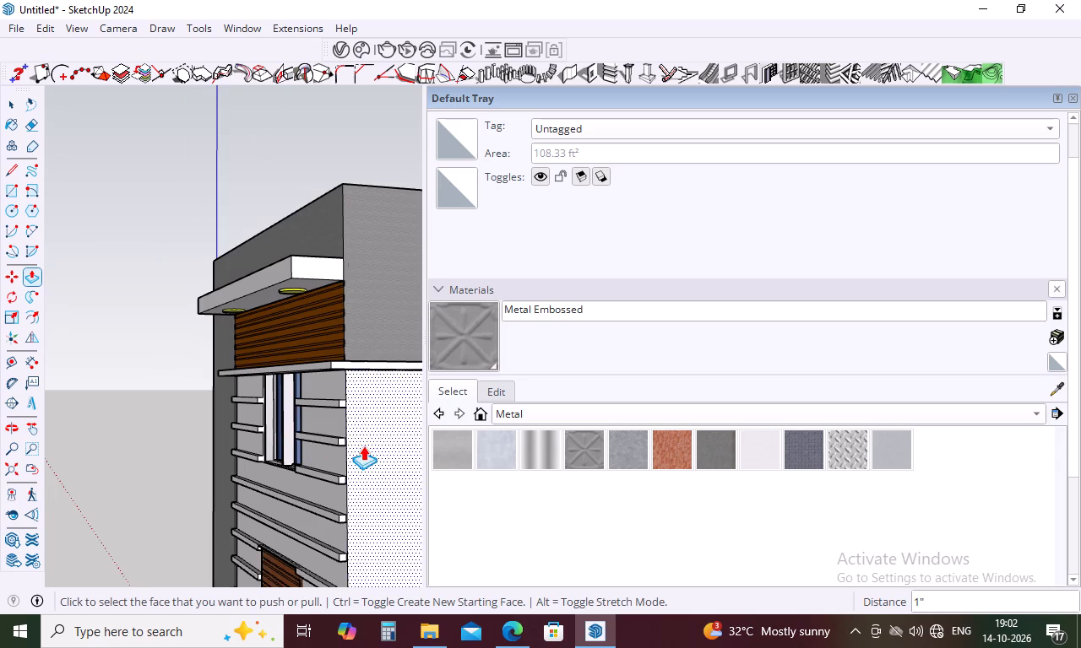
pyautogui.scroll(3, 365, 445)
pyautogui.click(333, 440)
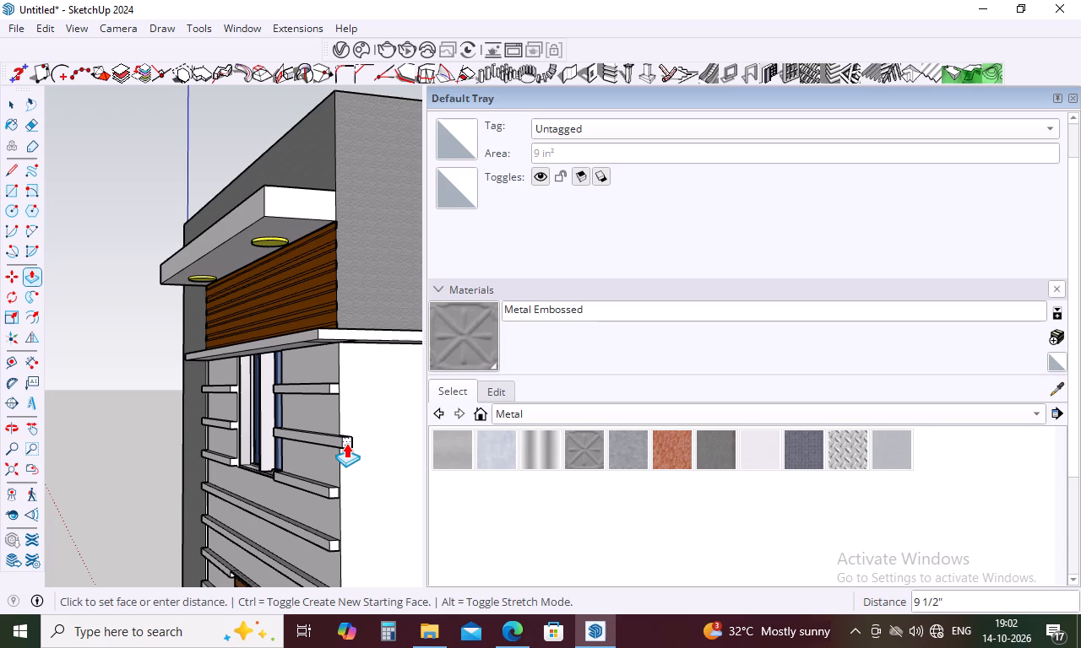
pyautogui.press('1')
pyautogui.press('Return')
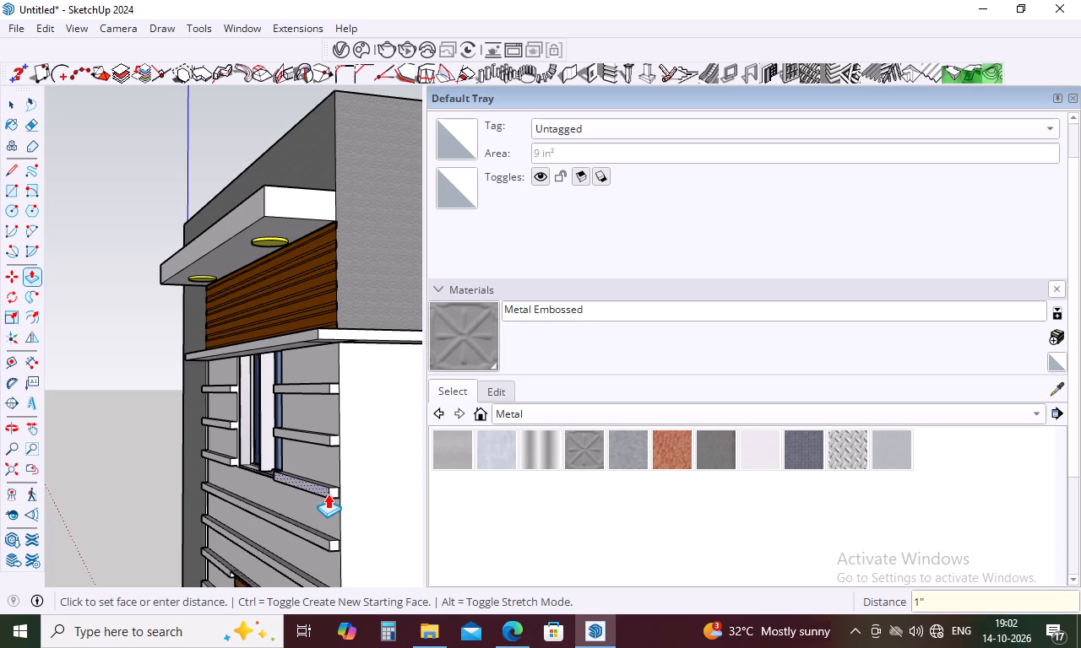
pyautogui.doubleClick(332, 492)
# Extend the corner ends of the two full-width bands just below the upper window by 1" with Push/Pull.
pyautogui.scroll(-4, 357, 469)
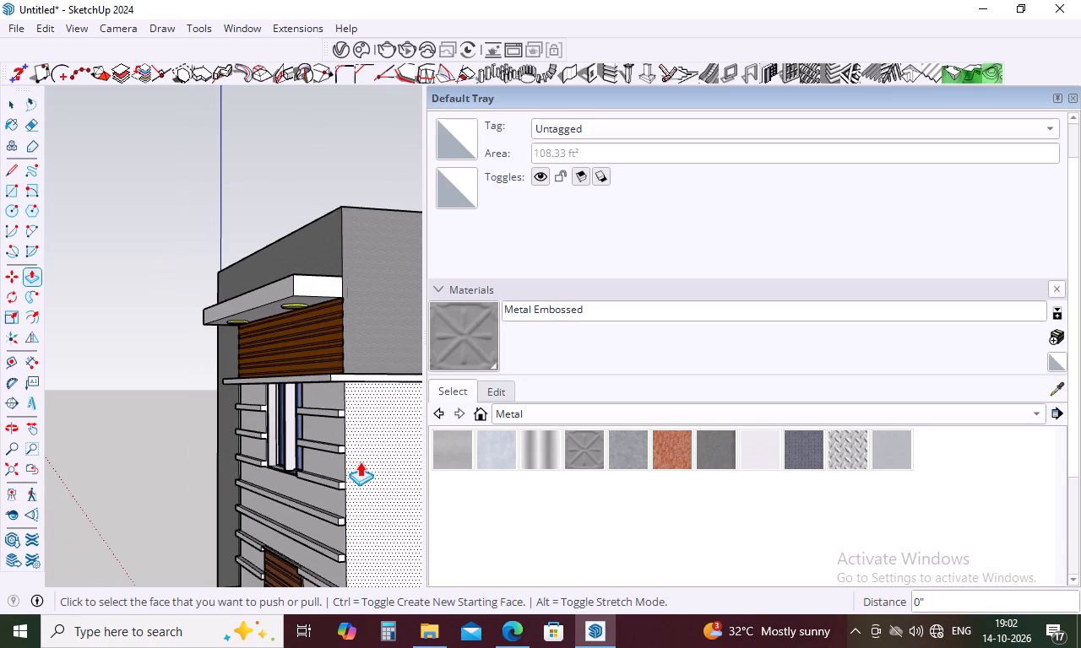
pyautogui.scroll(-4, 360, 461)
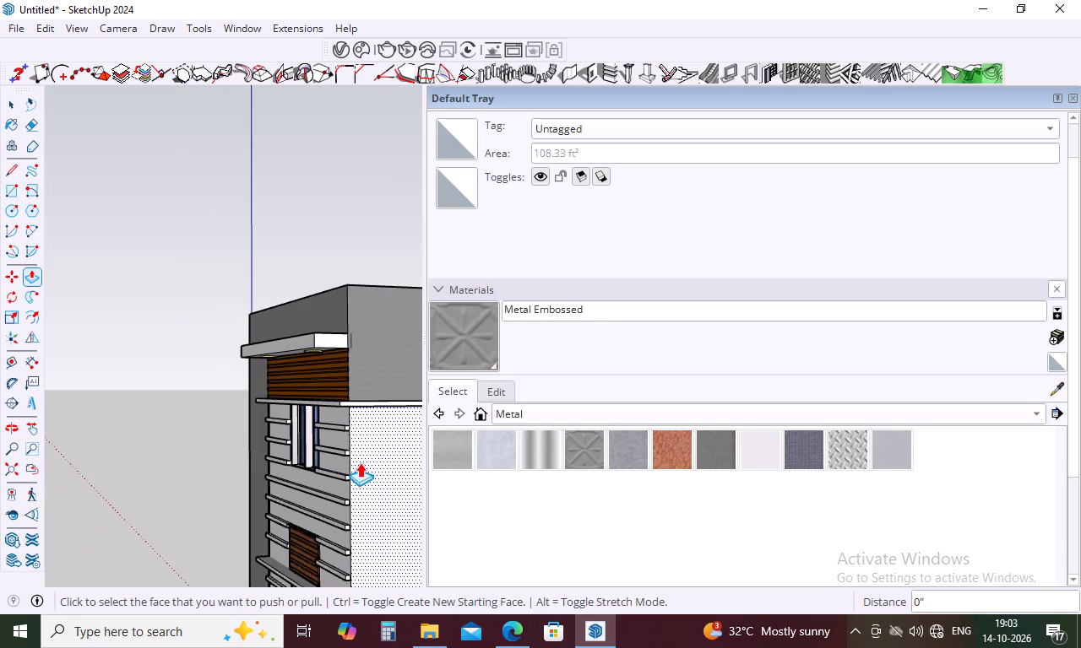
pyautogui.scroll(20, 360, 482)
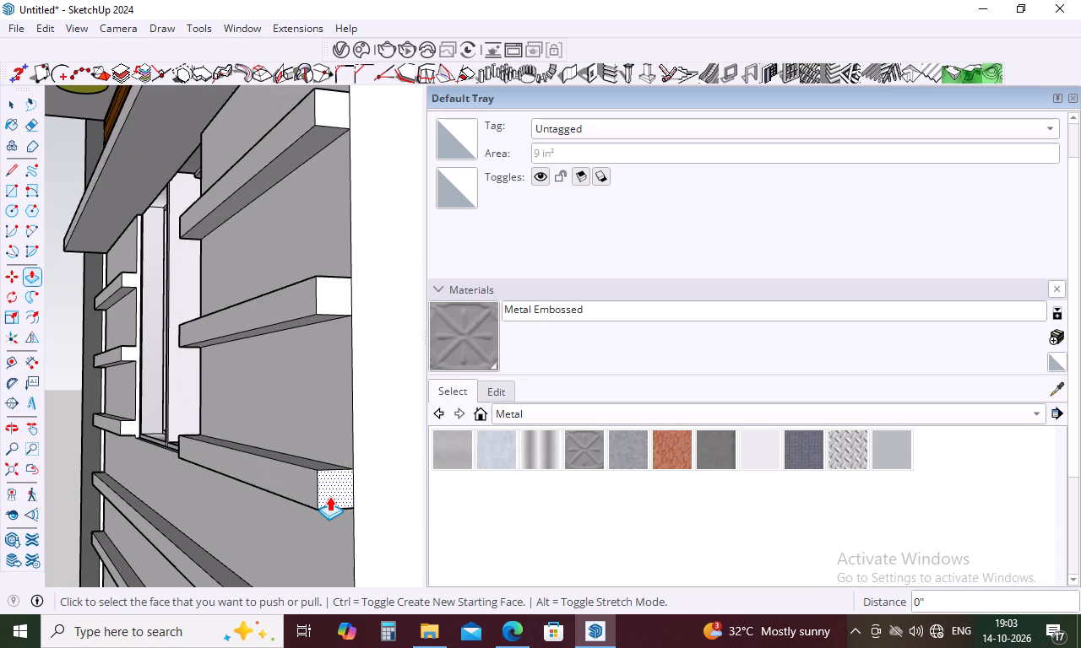
pyautogui.scroll(-11, 344, 456)
pyautogui.scroll(10, 346, 533)
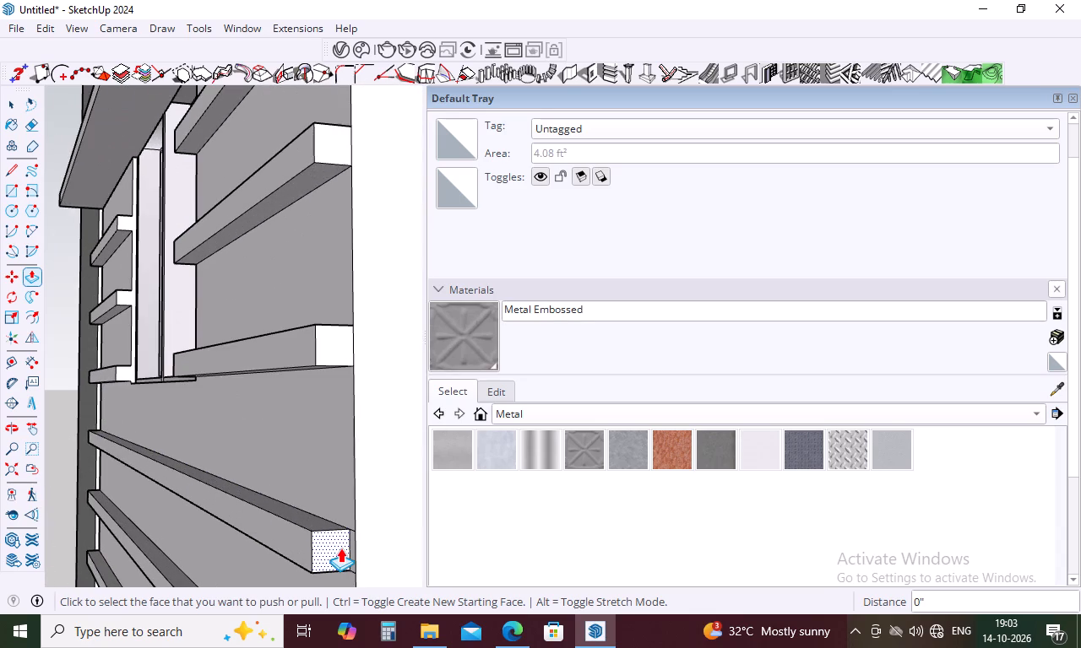
pyautogui.doubleClick(340, 548)
pyautogui.scroll(-12, 323, 391)
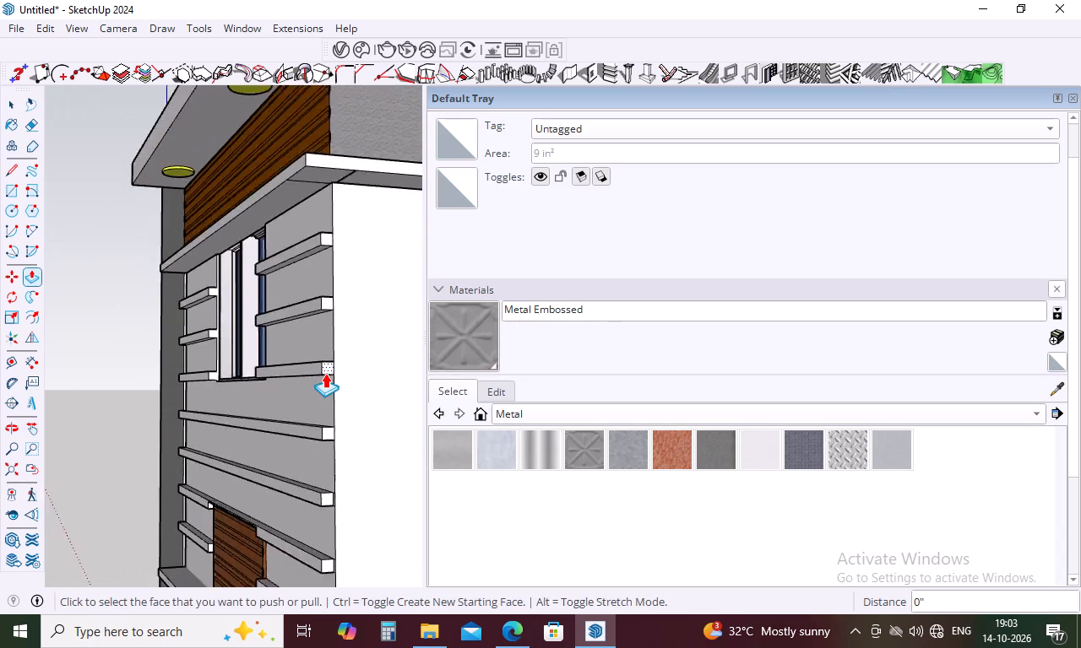
pyautogui.scroll(-5, 325, 373)
pyautogui.scroll(10, 334, 488)
pyautogui.doubleClick(323, 428)
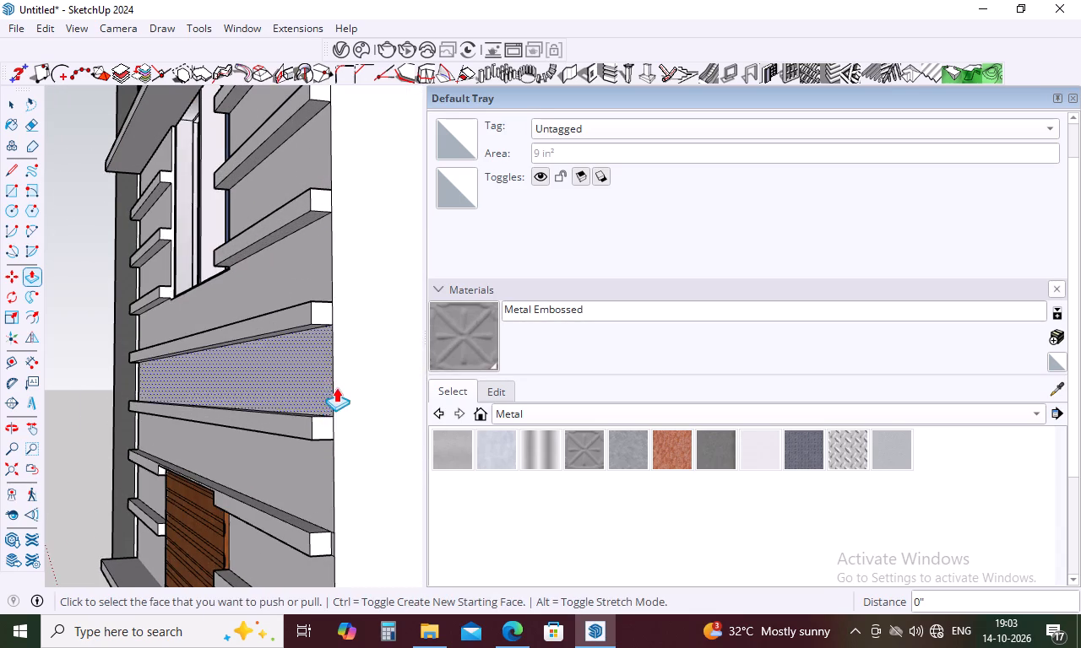
# Extend the corner ends of the two bands at the brown slatted panel, above the lower ledge, by 1" with Push/Pull.
pyautogui.scroll(-5, 336, 387)
pyautogui.scroll(5, 336, 488)
pyautogui.doubleClick(327, 486)
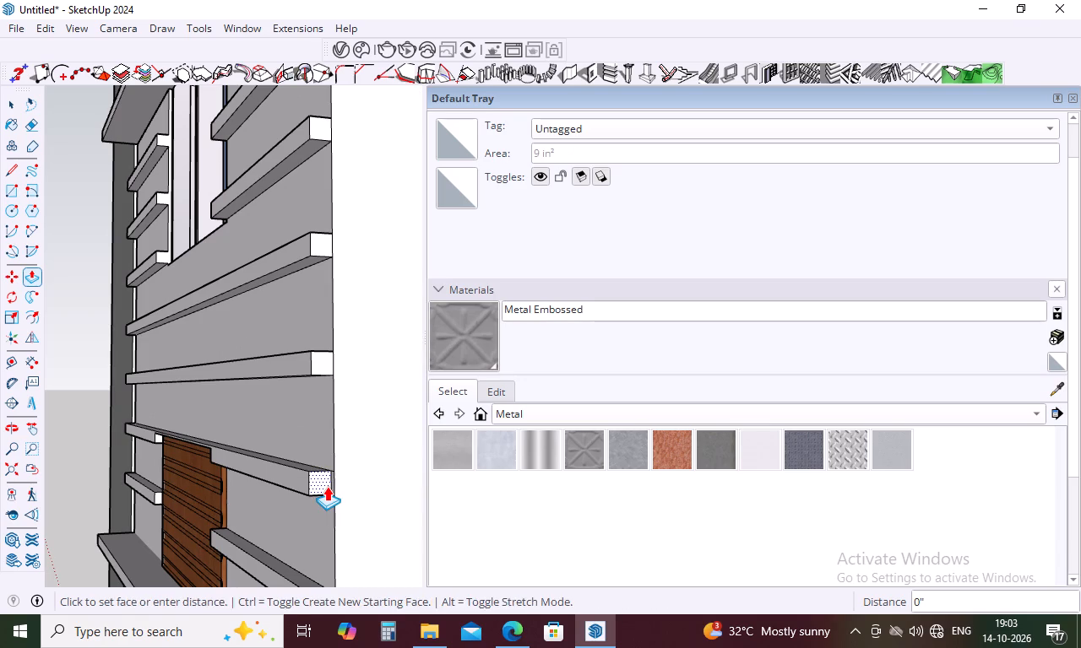
pyautogui.scroll(-6, 332, 386)
pyautogui.scroll(5, 324, 530)
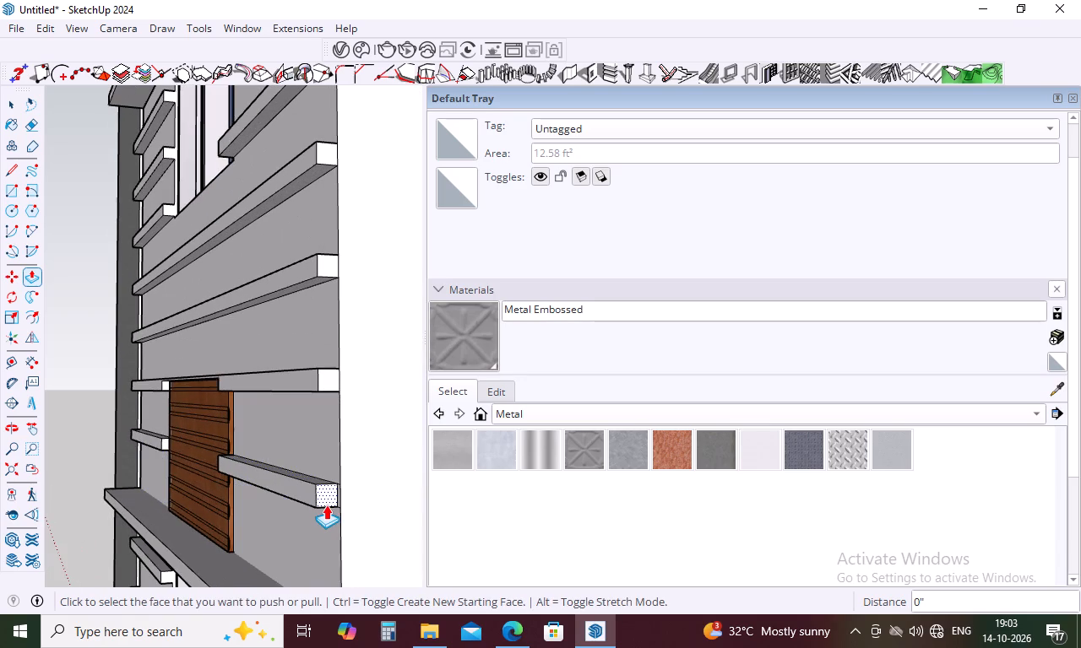
pyautogui.doubleClick(329, 501)
# Push/Pull the joined corner strip and band end faces below the lower ledge outward by the same 1".
pyautogui.scroll(-11, 338, 399)
pyautogui.scroll(10, 335, 526)
pyautogui.scroll(-3, 353, 467)
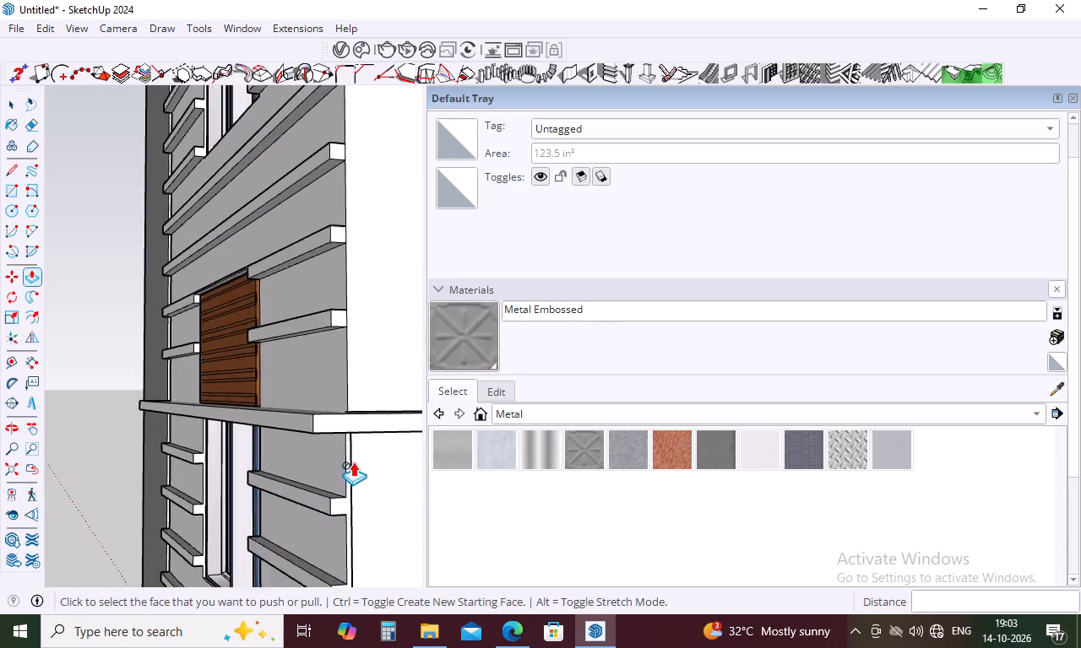
pyautogui.scroll(-7, 353, 462)
pyautogui.moveTo(351, 489); pyautogui.dragTo(368, 393, button='middle')
pyautogui.scroll(4, 367, 404)
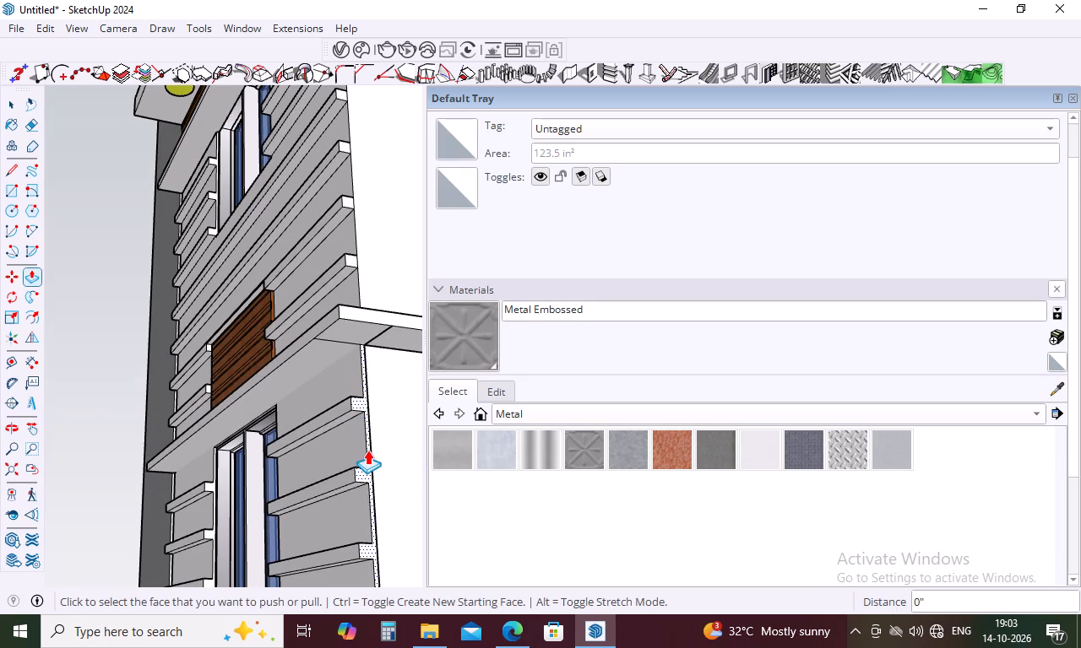
pyautogui.doubleClick(364, 472)
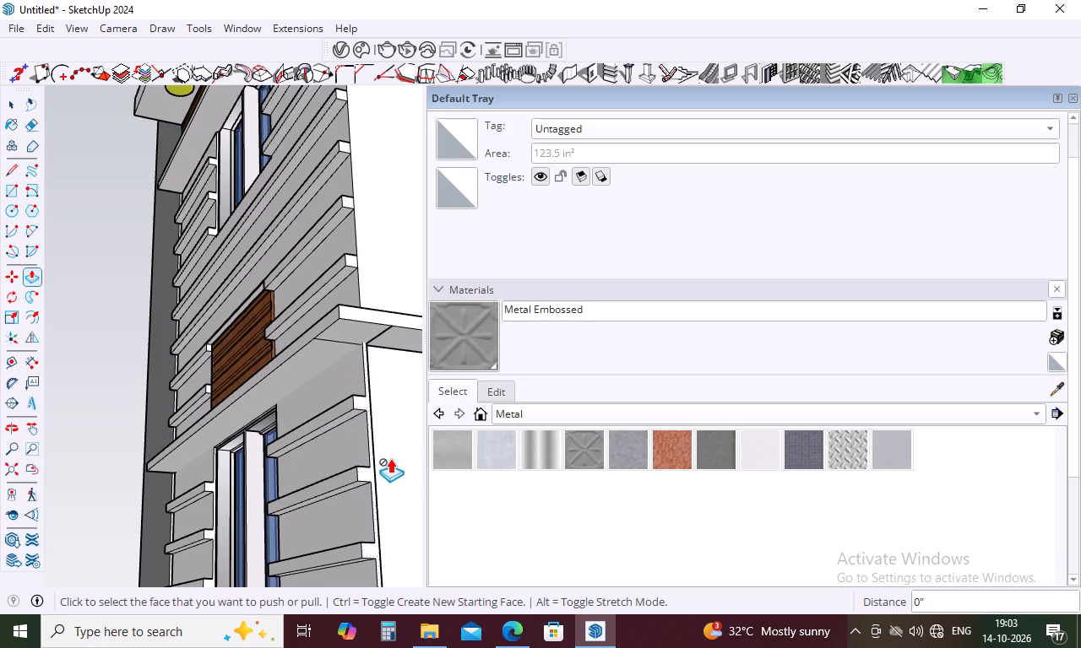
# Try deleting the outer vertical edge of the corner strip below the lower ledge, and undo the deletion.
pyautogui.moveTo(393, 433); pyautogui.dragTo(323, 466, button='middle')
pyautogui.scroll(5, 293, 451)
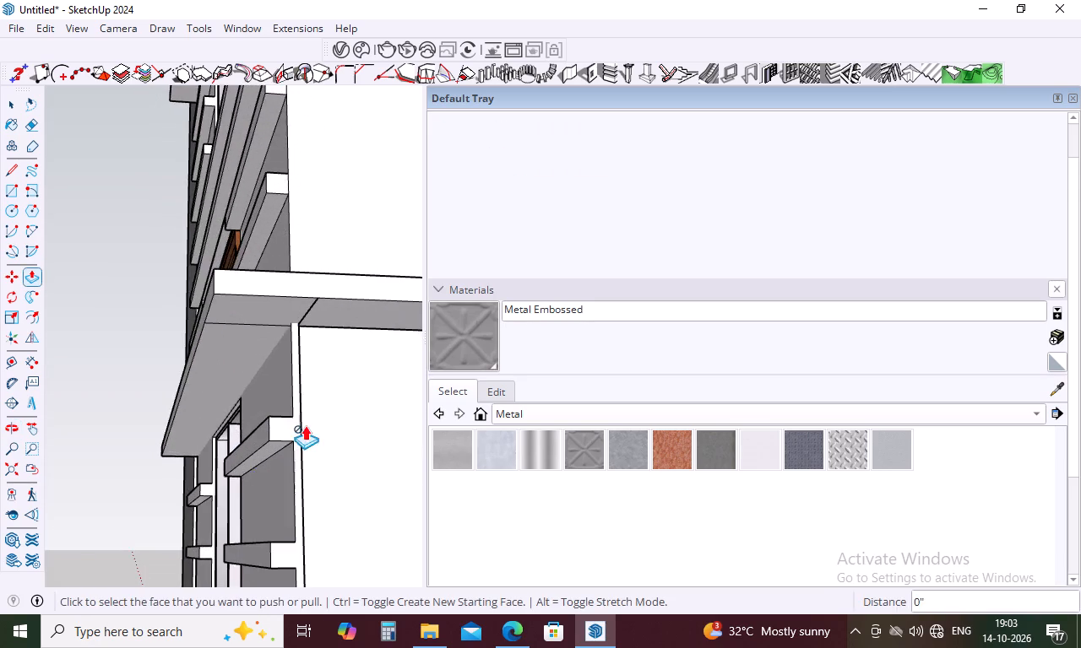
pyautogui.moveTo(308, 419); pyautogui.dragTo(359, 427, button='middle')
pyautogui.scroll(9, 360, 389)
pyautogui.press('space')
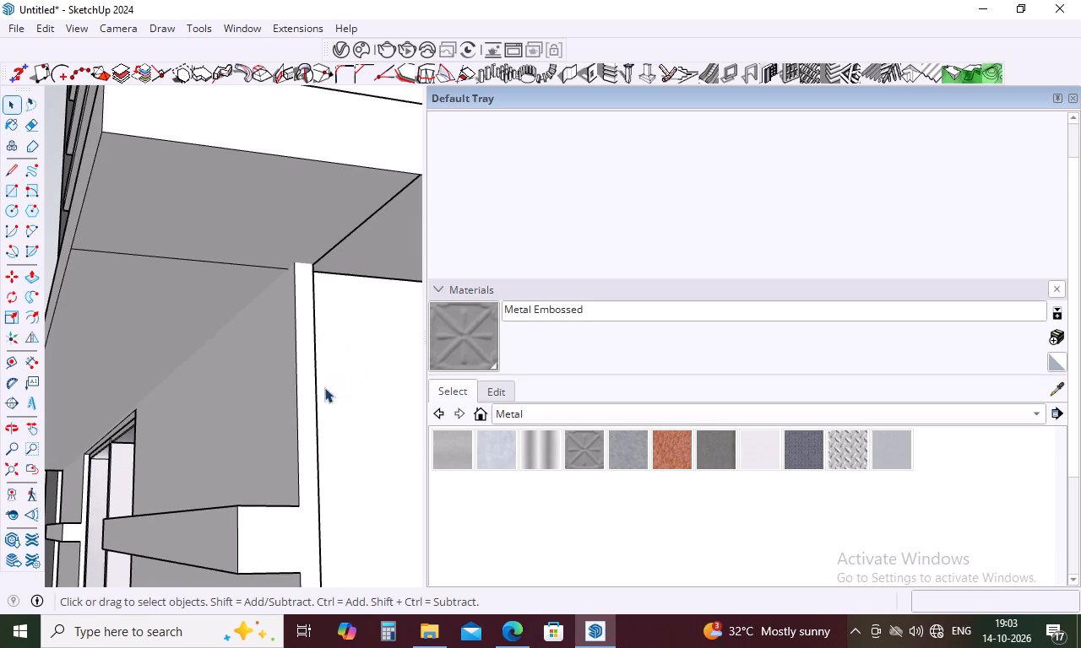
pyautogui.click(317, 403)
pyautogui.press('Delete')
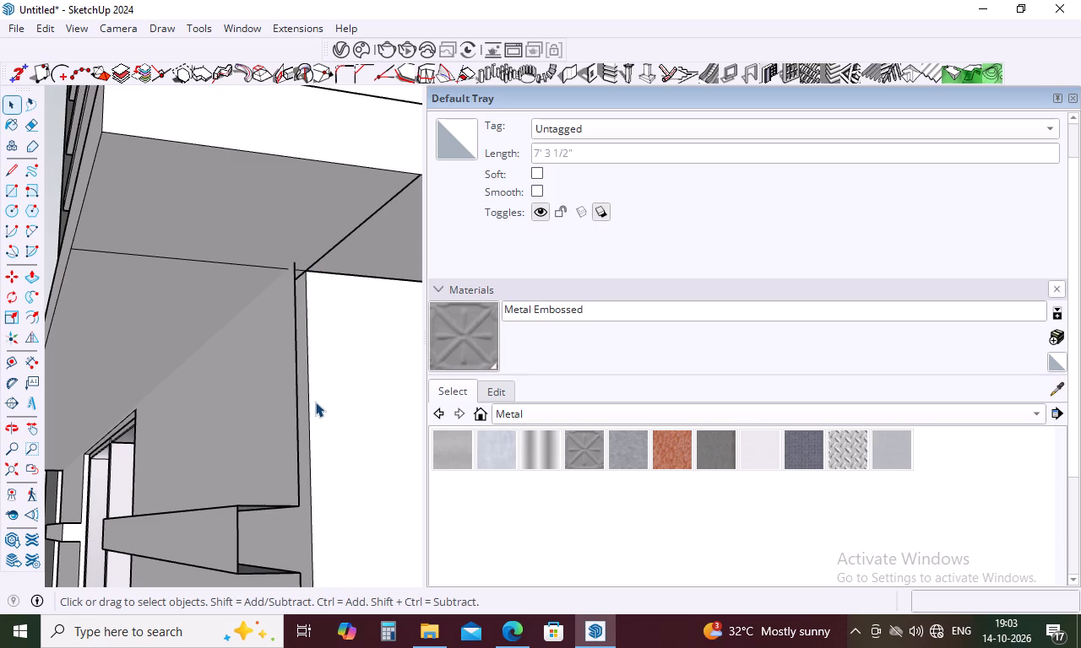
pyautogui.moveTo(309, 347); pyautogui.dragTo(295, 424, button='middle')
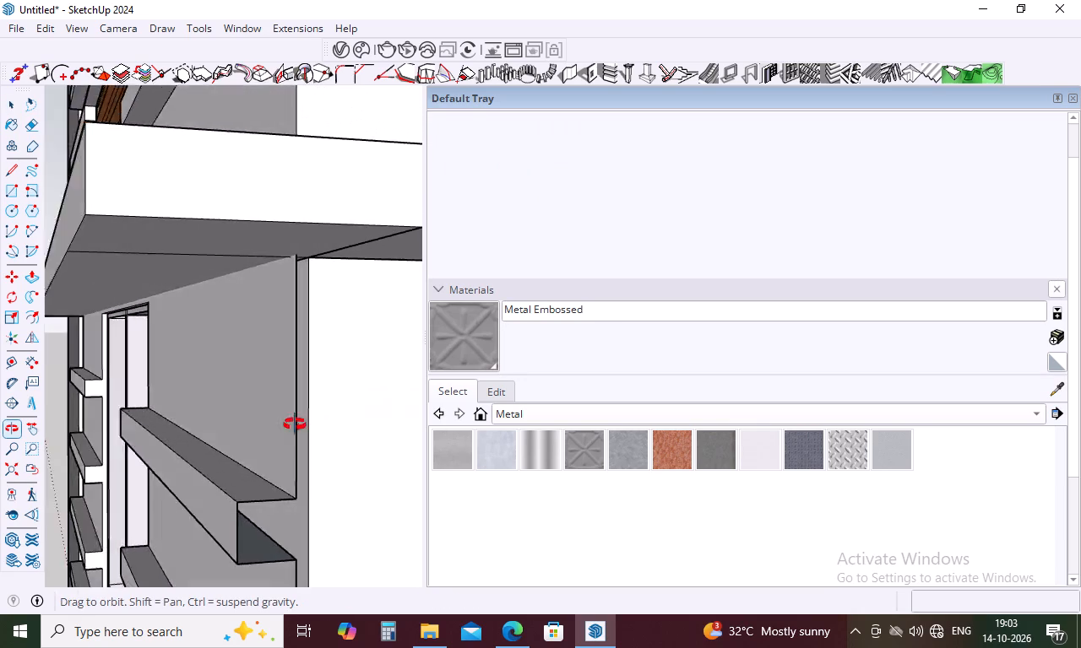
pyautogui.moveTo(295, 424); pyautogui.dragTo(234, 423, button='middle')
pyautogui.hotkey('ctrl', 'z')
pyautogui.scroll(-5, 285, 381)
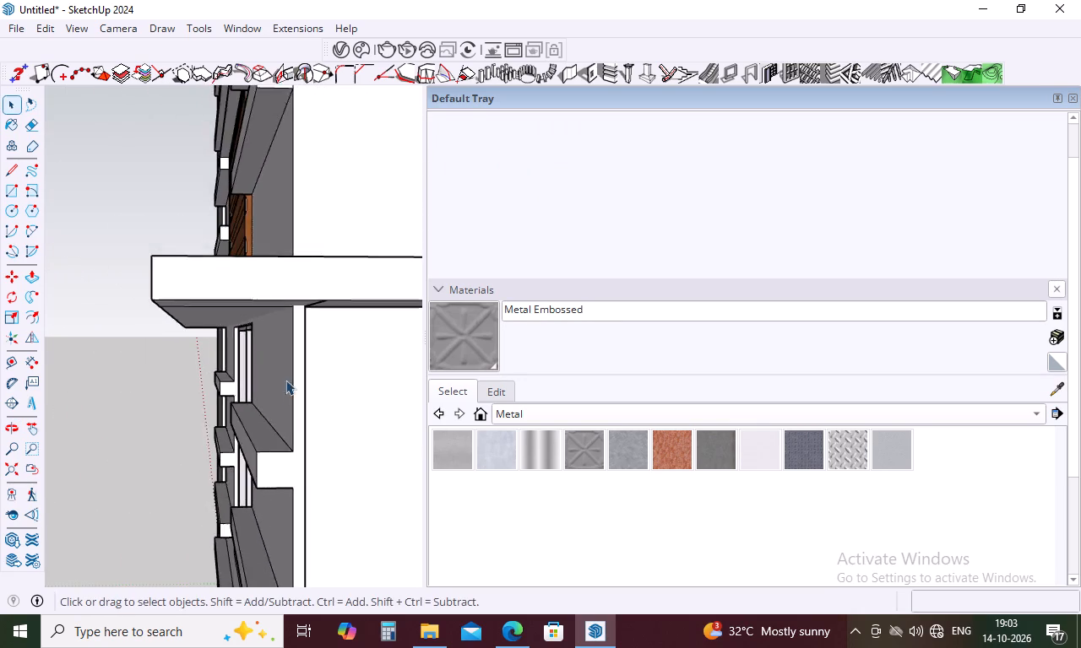
# Undo the last two Push/Pull edits at the front wall's corner around the lower ledge.
pyautogui.scroll(-5, 289, 379)
pyautogui.hotkey('ctrl', 'z')
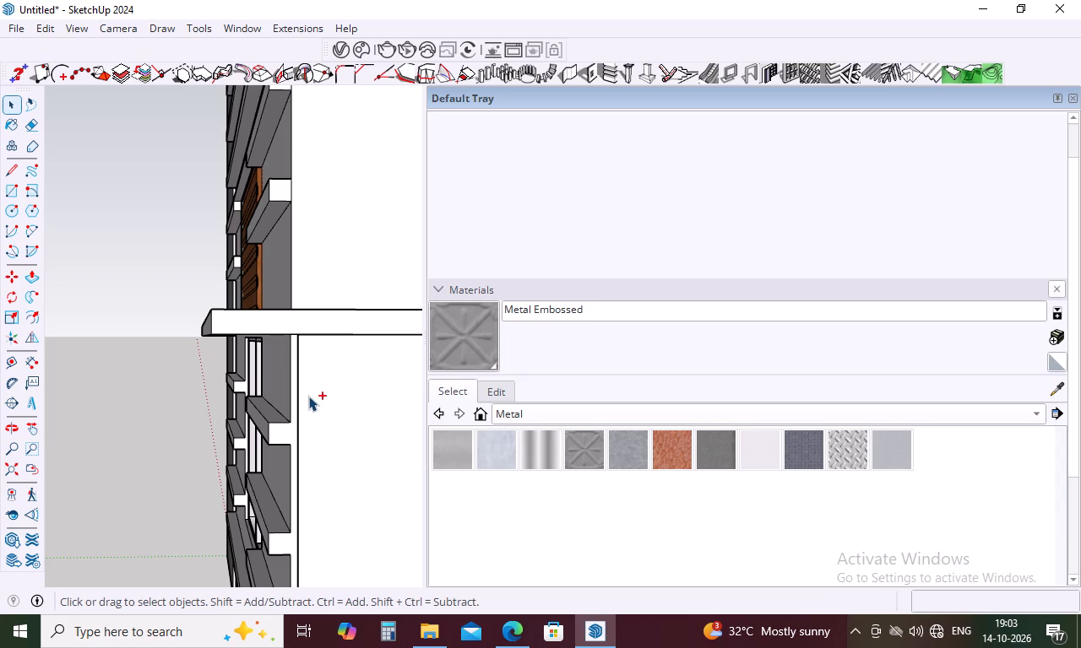
pyautogui.hotkey('ctrl', 'z')
# Push/Pull the corner end face of the band beside the brown slatted panel, above the lower ledge, by the same 1".
pyautogui.moveTo(304, 375); pyautogui.dragTo(384, 419, button='middle')
pyautogui.scroll(10, 388, 422)
pyautogui.moveTo(367, 419); pyautogui.dragTo(346, 419, button='middle')
pyautogui.scroll(-5, 337, 416)
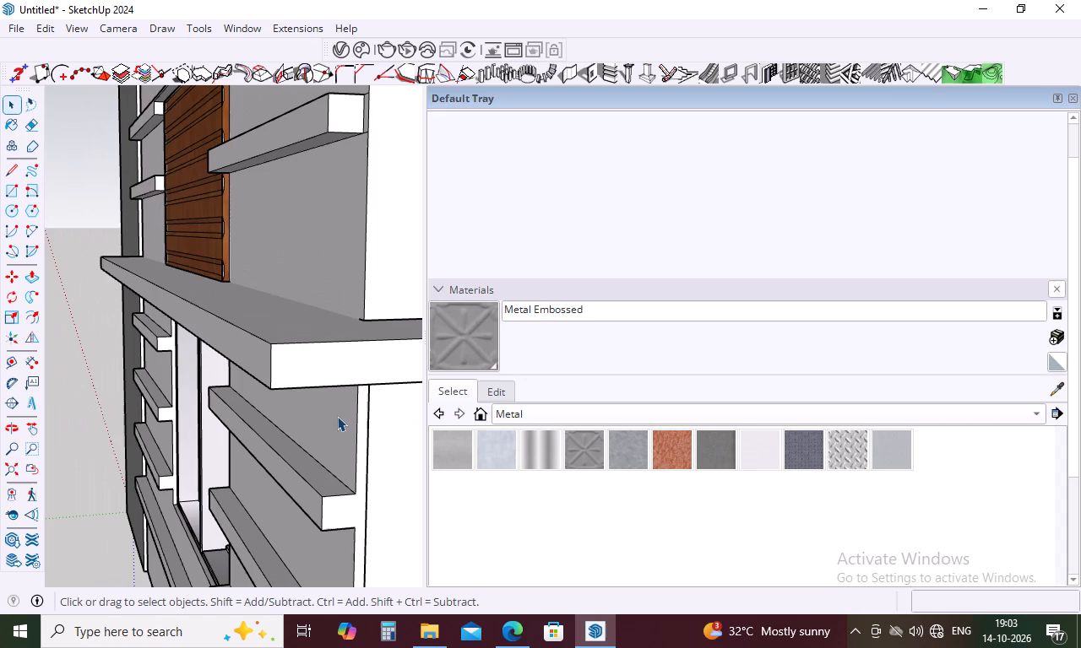
pyautogui.moveTo(353, 295); pyautogui.dragTo(364, 429, button='middle')
pyautogui.press('p')
pyautogui.doubleClick(364, 267)
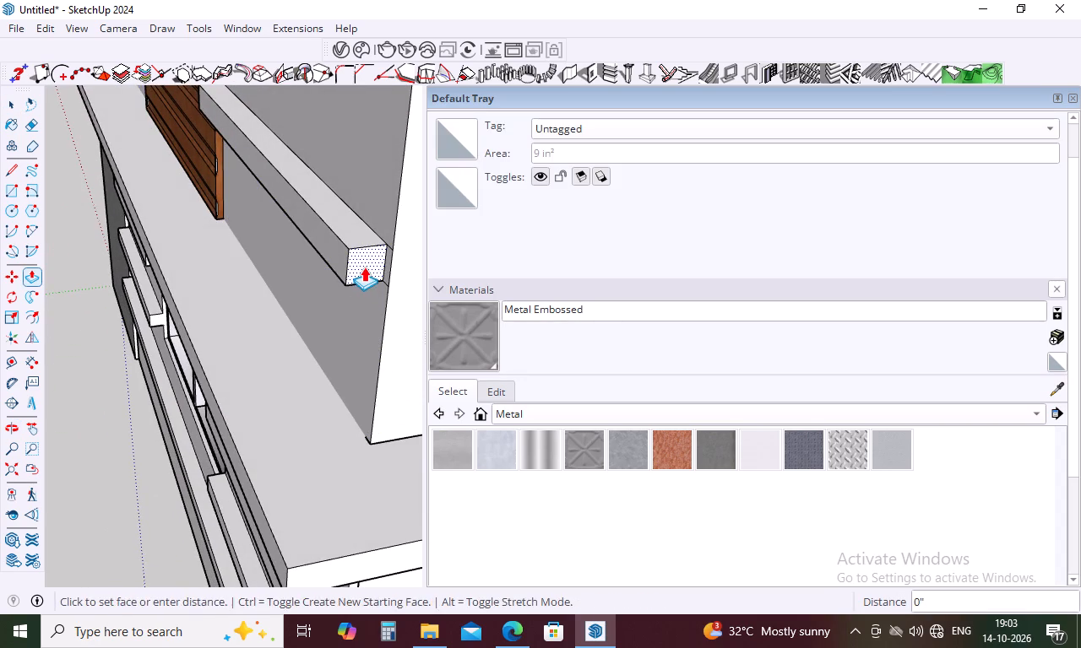
pyautogui.scroll(-11, 364, 264)
pyautogui.moveTo(346, 472); pyautogui.dragTo(355, 337, button='middle')
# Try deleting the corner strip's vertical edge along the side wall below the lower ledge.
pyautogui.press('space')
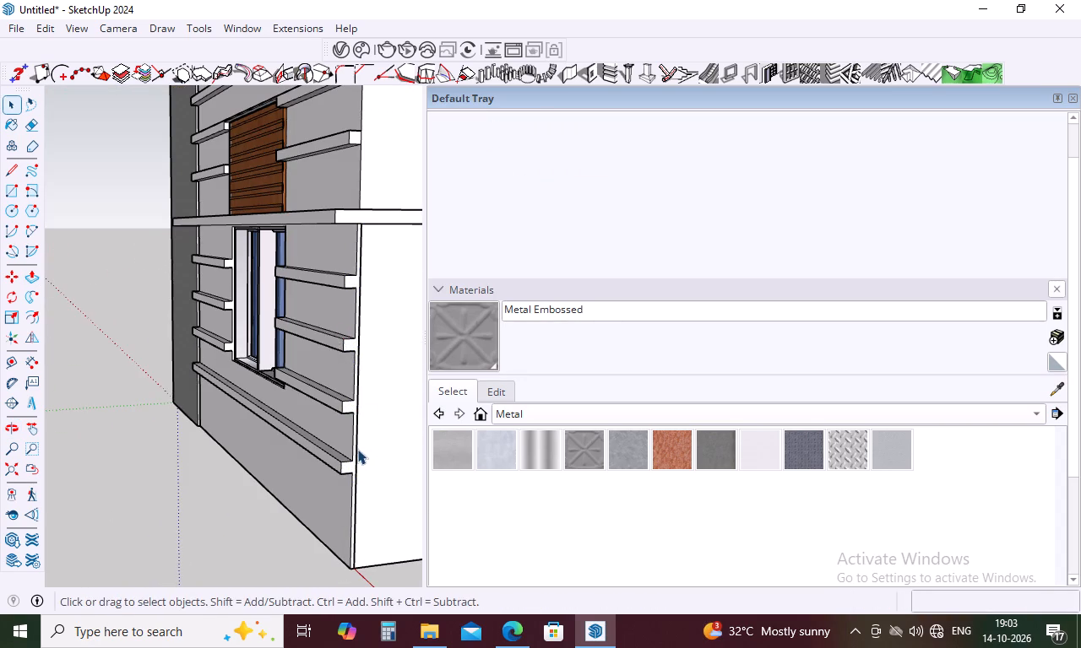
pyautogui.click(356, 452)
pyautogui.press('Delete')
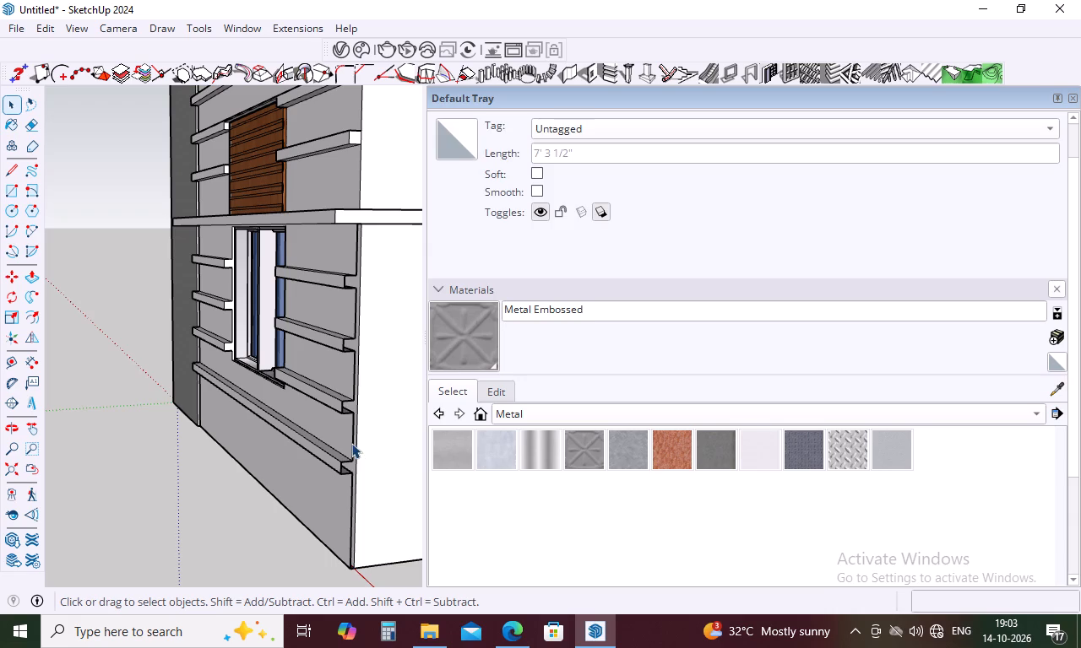
# Examine the corner strip, the open band ends and the wall's base corner below the lower ledge from several sides.
pyautogui.moveTo(350, 432); pyautogui.dragTo(275, 423, button='middle')
pyautogui.scroll(5, 271, 425)
pyautogui.moveTo(274, 425); pyautogui.dragTo(367, 422, button='middle')
pyautogui.scroll(-10, 243, 384)
pyautogui.moveTo(292, 449); pyautogui.dragTo(410, 456, button='middle')
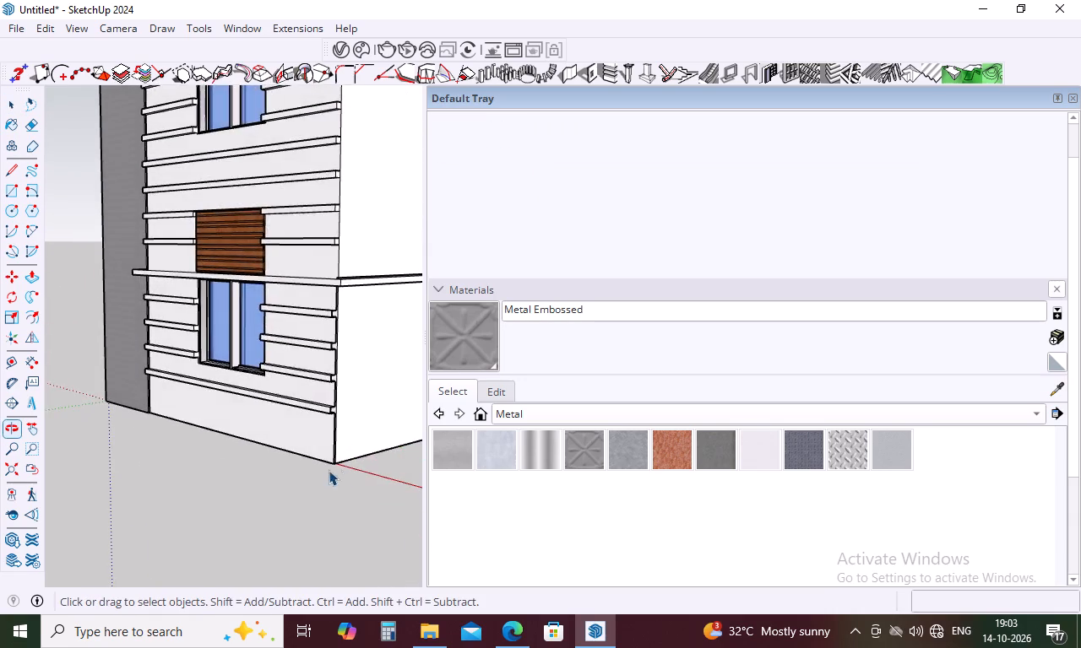
pyautogui.scroll(15, 328, 467)
pyautogui.moveTo(312, 479); pyautogui.dragTo(384, 478, button='middle')
pyautogui.scroll(6, 346, 481)
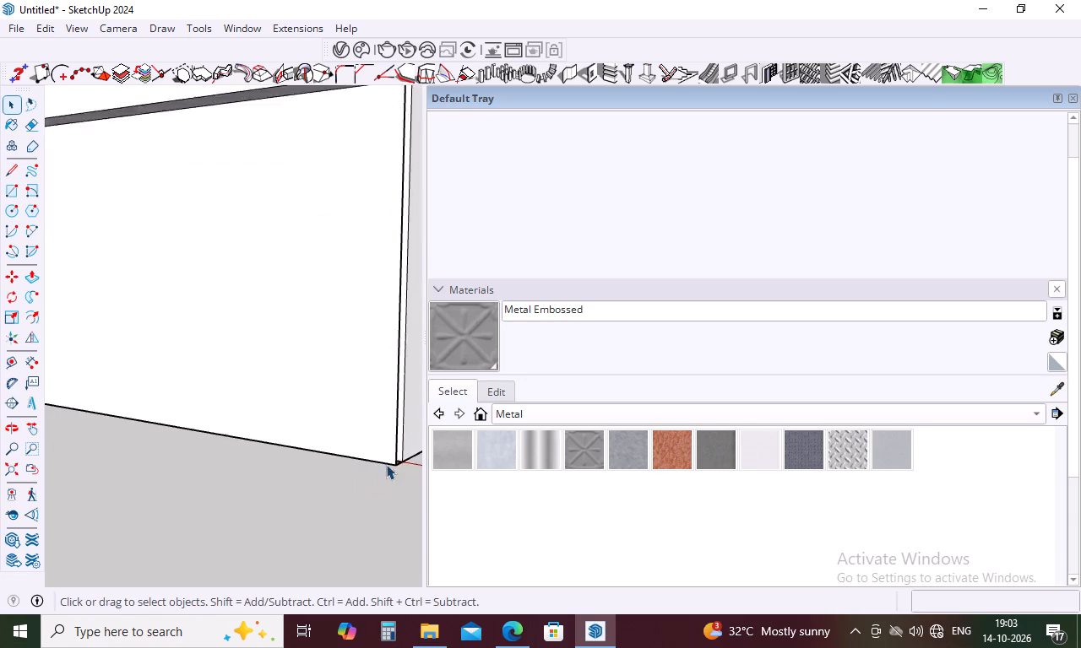
pyautogui.scroll(4, 386, 464)
pyautogui.moveTo(277, 409); pyautogui.dragTo(438, 443, button='middle')
pyautogui.scroll(-9, 280, 421)
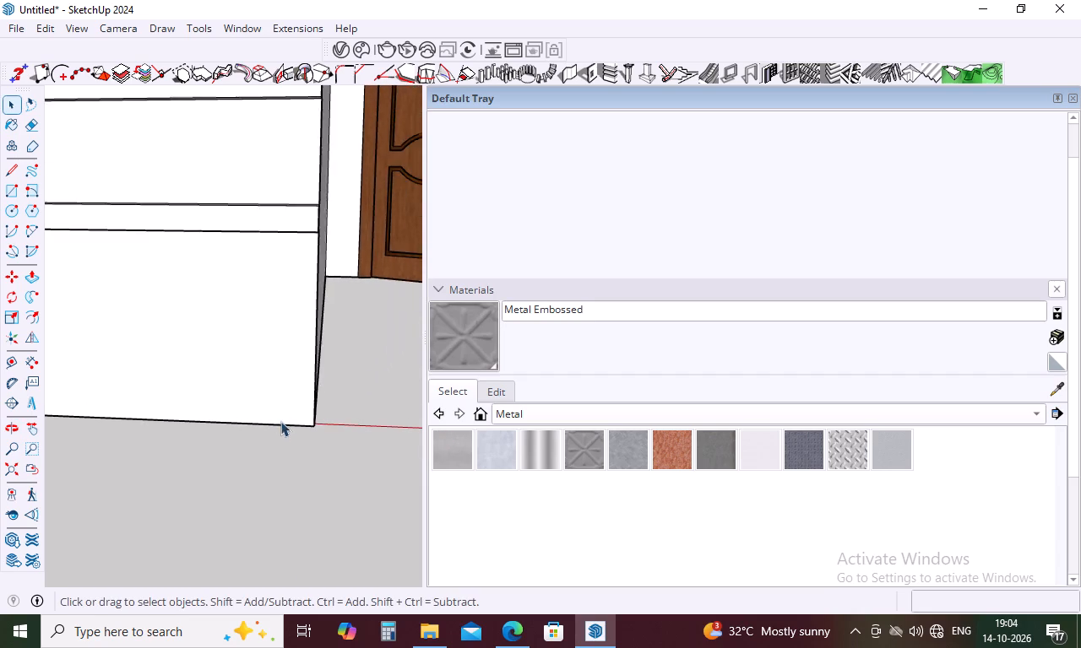
pyautogui.scroll(-18, 280, 421)
pyautogui.moveTo(329, 418); pyautogui.dragTo(80, 413, button='middle')
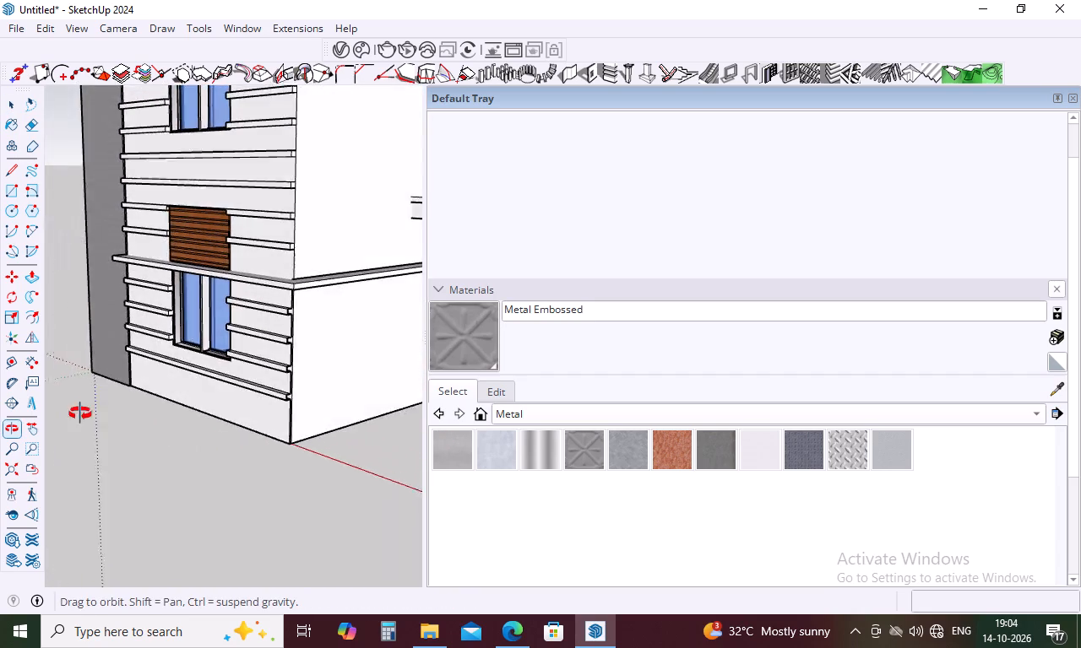
pyautogui.moveTo(80, 413); pyautogui.dragTo(57, 409, button='middle')
pyautogui.scroll(10, 229, 421)
pyautogui.moveTo(241, 458); pyautogui.dragTo(120, 478, button='middle')
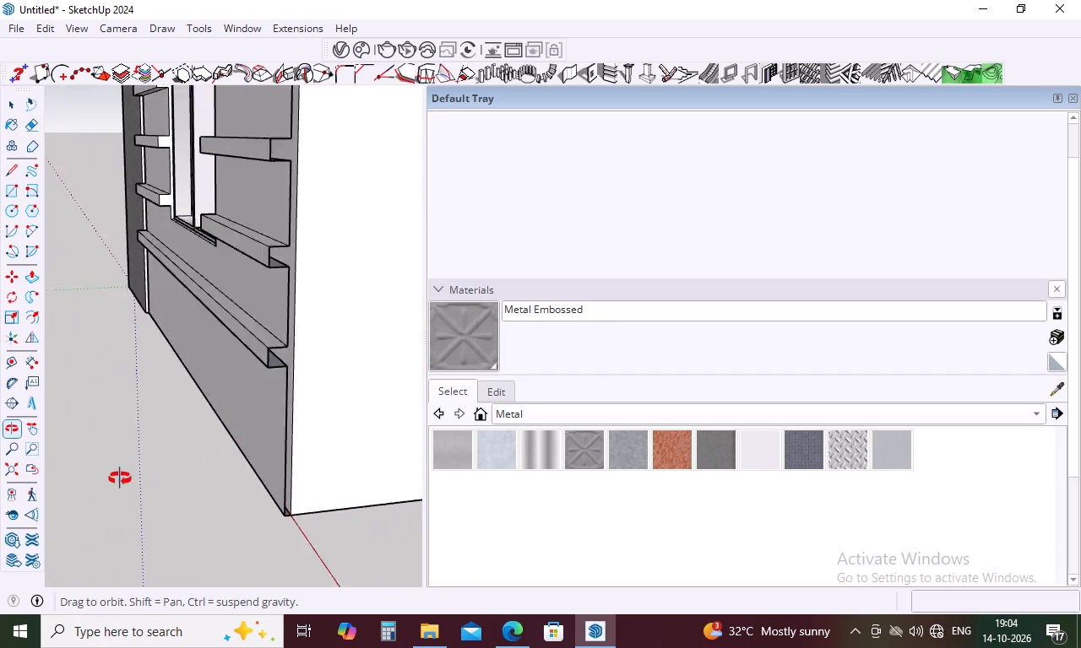
pyautogui.moveTo(120, 478); pyautogui.dragTo(102, 507, button='middle')
pyautogui.scroll(5, 276, 526)
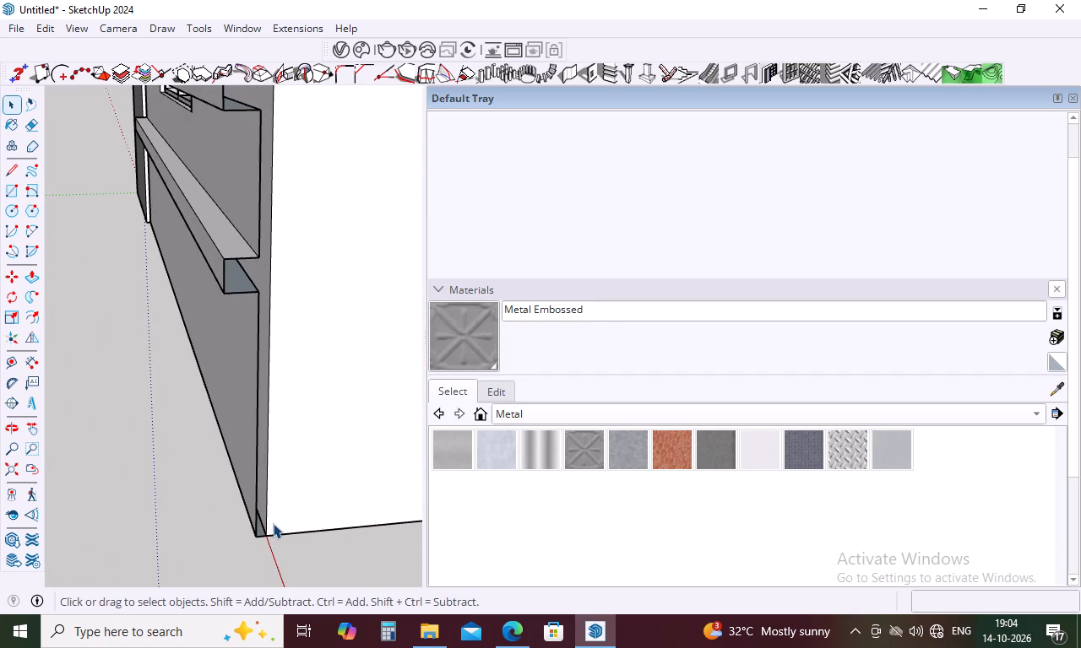
pyautogui.click(266, 500)
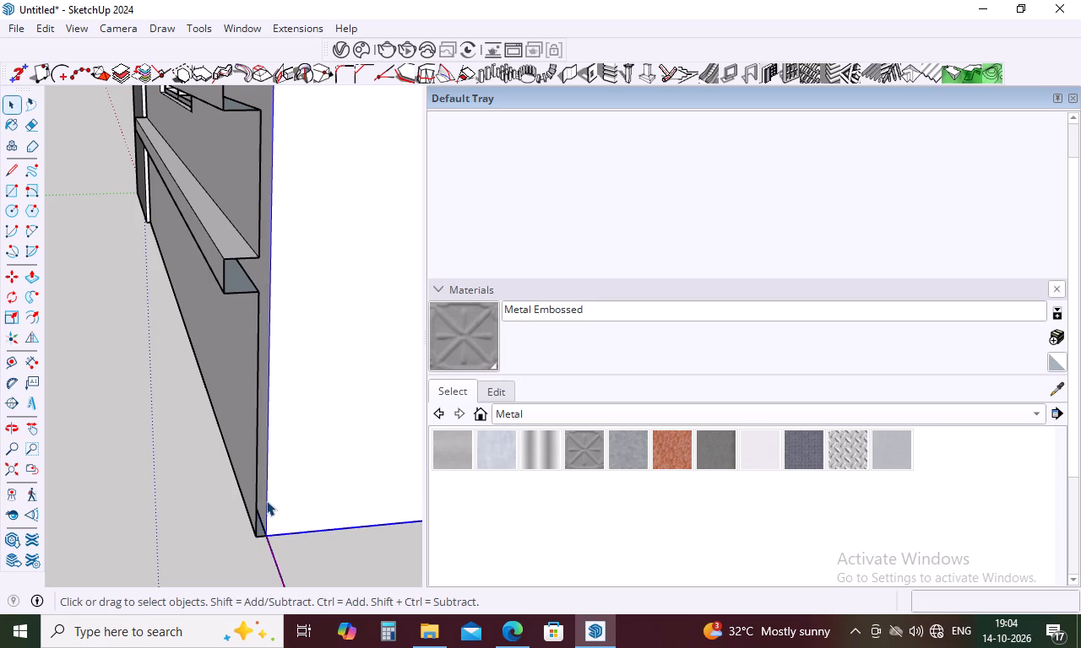
pyautogui.scroll(-4, 266, 499)
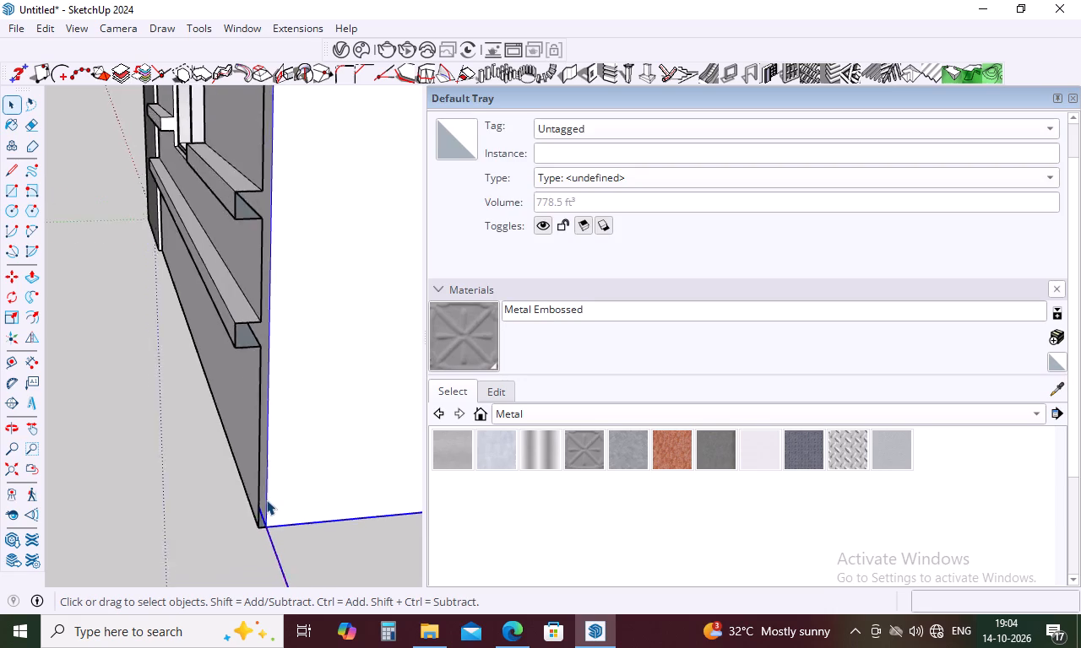
pyautogui.scroll(-6, 266, 499)
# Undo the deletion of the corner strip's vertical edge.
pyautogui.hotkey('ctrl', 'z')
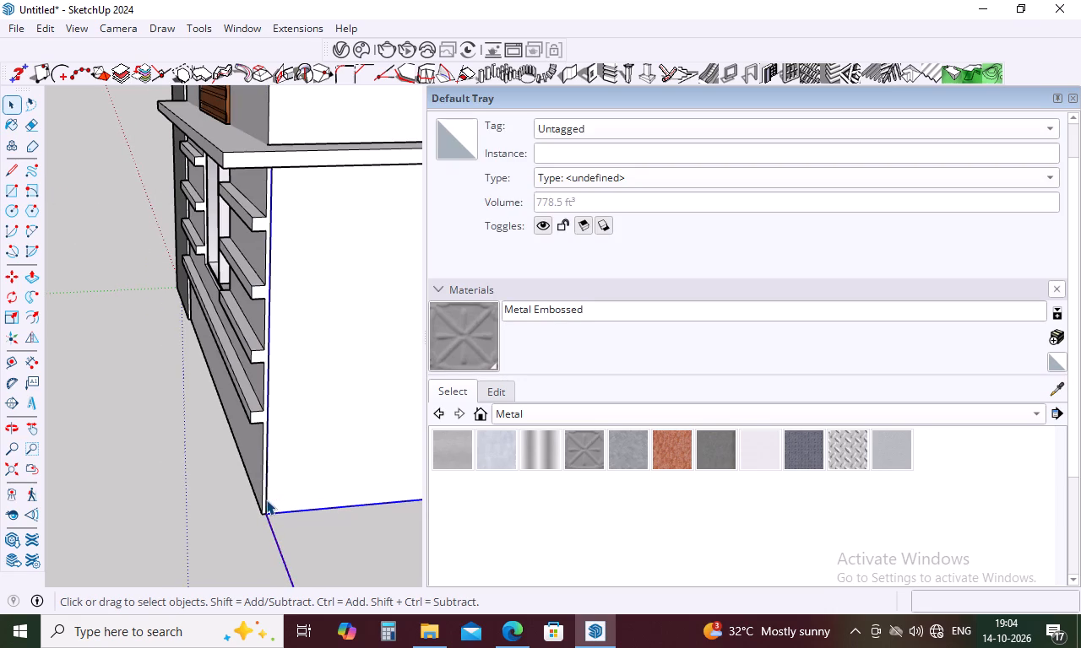
# Draw a rectangle over the side wall below the lower ledge, from its upper front corner to its base beside the door.
pyautogui.scroll(-5, 233, 483)
pyautogui.moveTo(236, 480); pyautogui.dragTo(189, 385, button='middle')
pyautogui.scroll(-5, 149, 376)
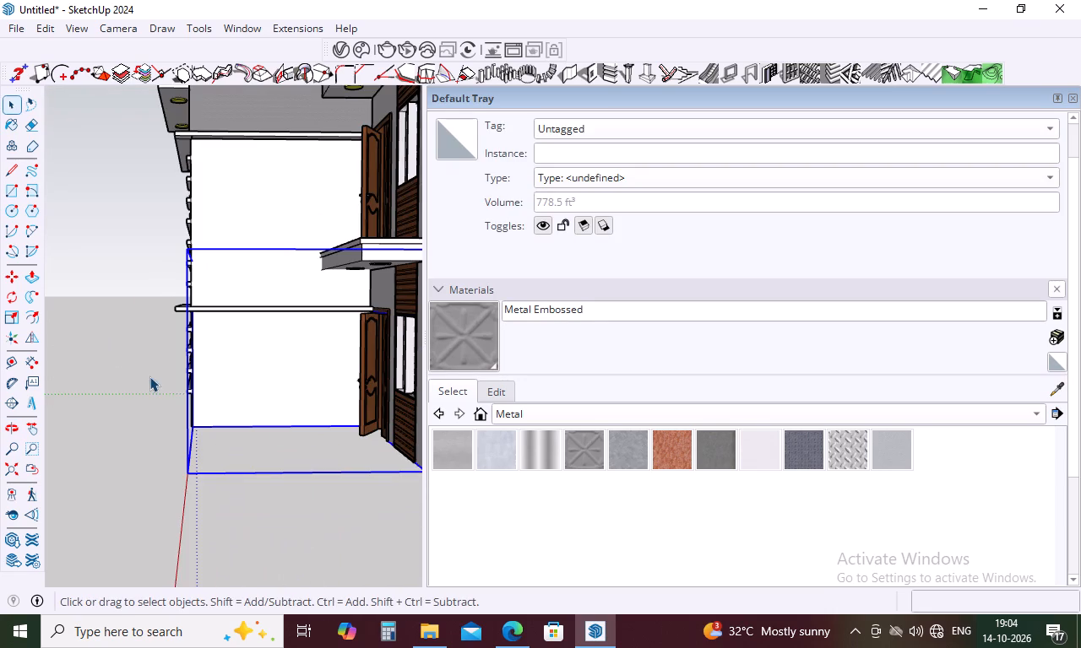
pyautogui.press('Escape')
pyautogui.press('r')
pyautogui.scroll(2, 205, 352)
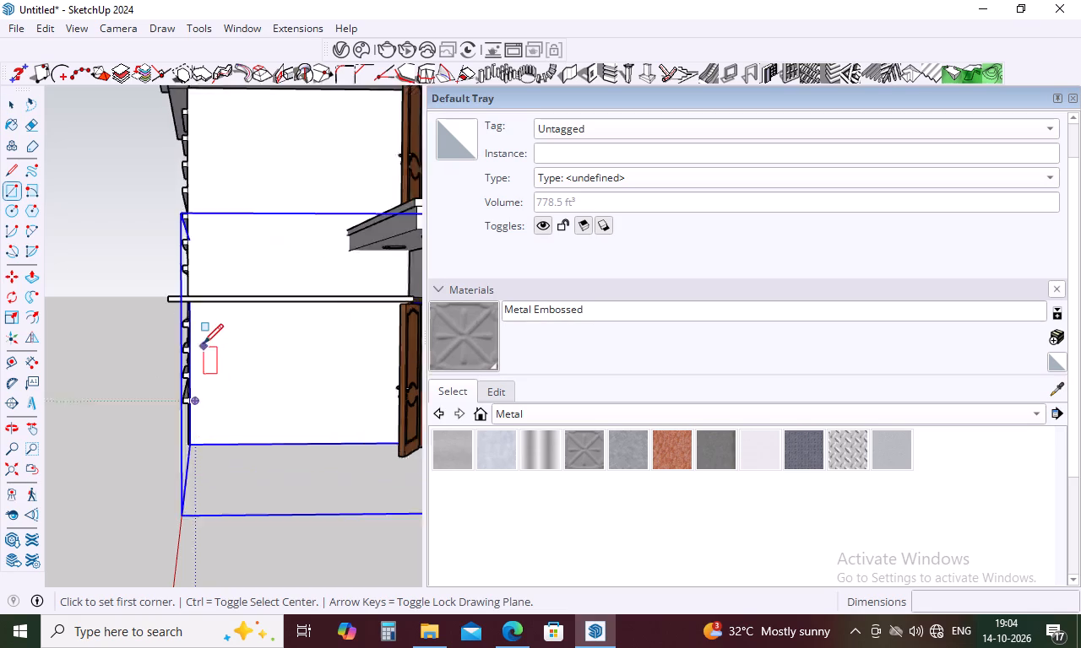
pyautogui.scroll(7, 204, 343)
pyautogui.moveTo(187, 294); pyautogui.dragTo(240, 273, button='middle')
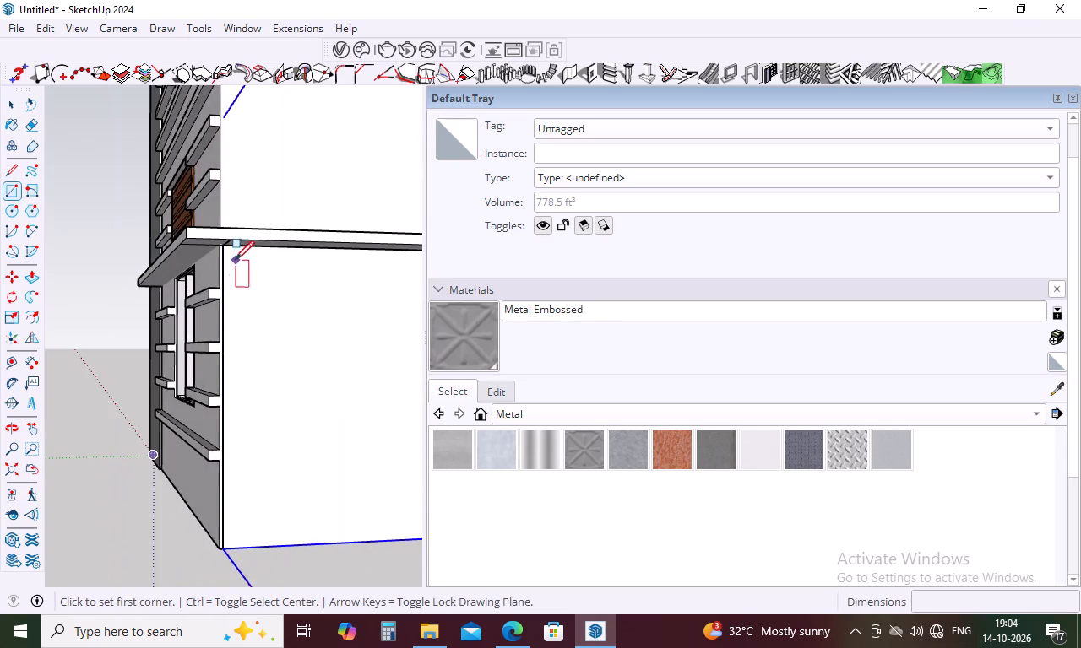
pyautogui.scroll(9, 235, 258)
pyautogui.click(211, 227)
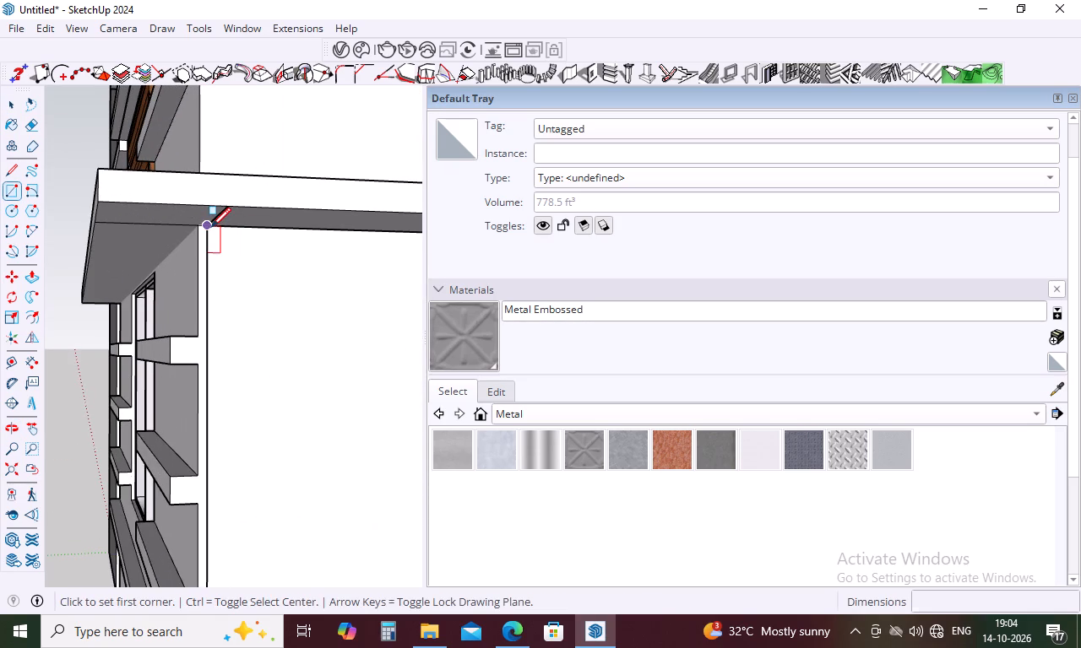
pyautogui.scroll(-16, 211, 227)
pyautogui.scroll(-5, 211, 227)
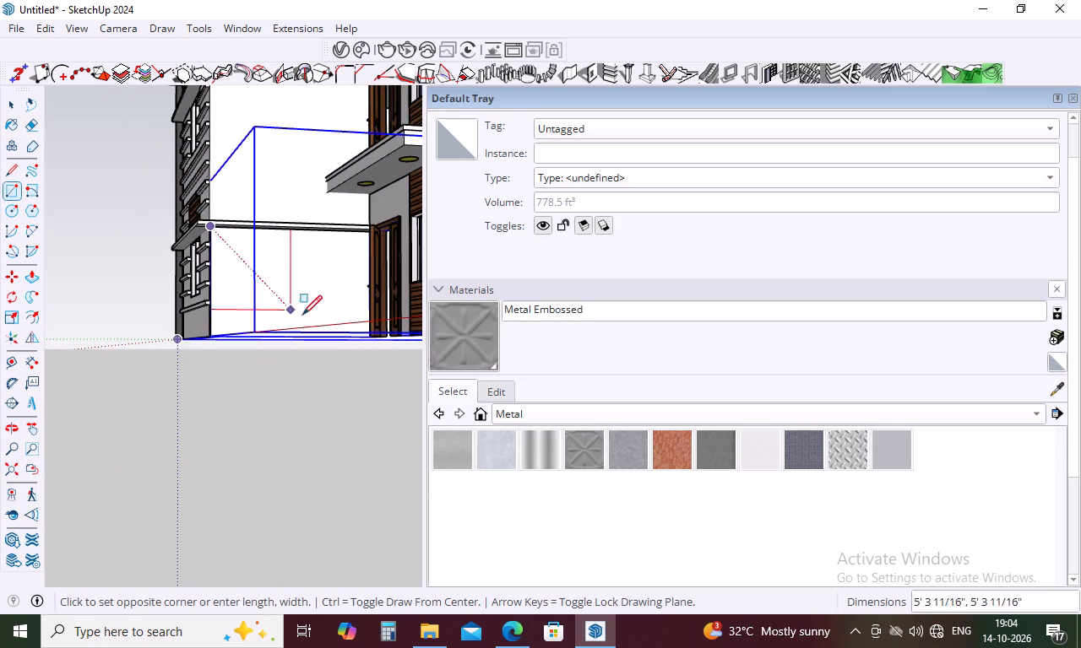
pyautogui.scroll(5, 394, 345)
pyautogui.moveTo(352, 320); pyautogui.dragTo(356, 443, button='middle')
pyautogui.scroll(8, 336, 393)
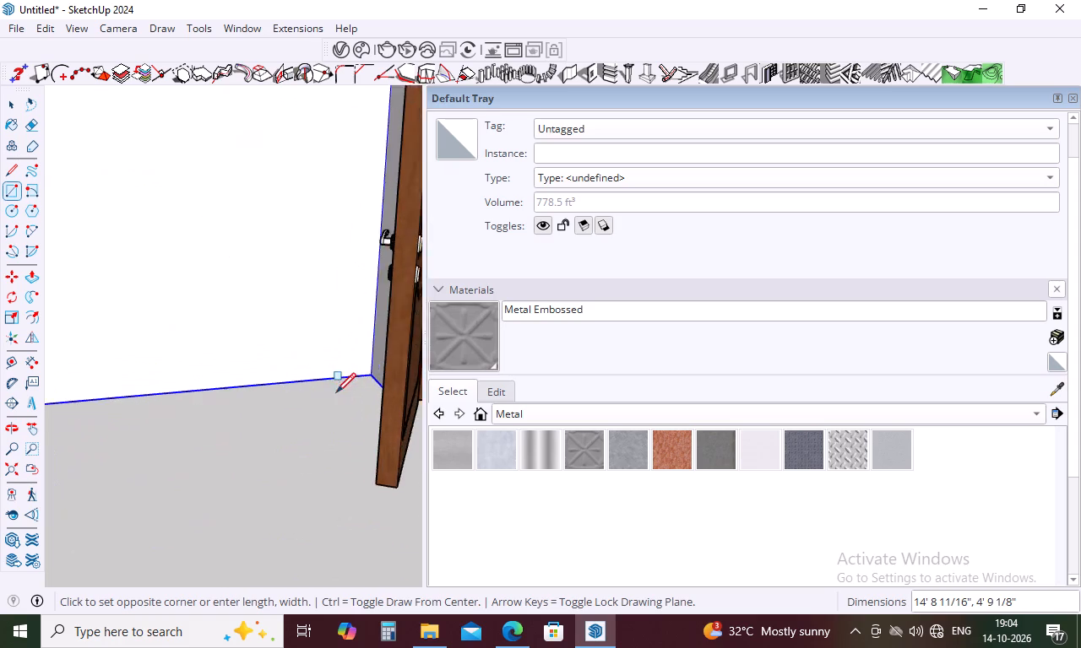
pyautogui.scroll(2, 336, 392)
pyautogui.click(373, 370)
pyautogui.scroll(-10, 331, 392)
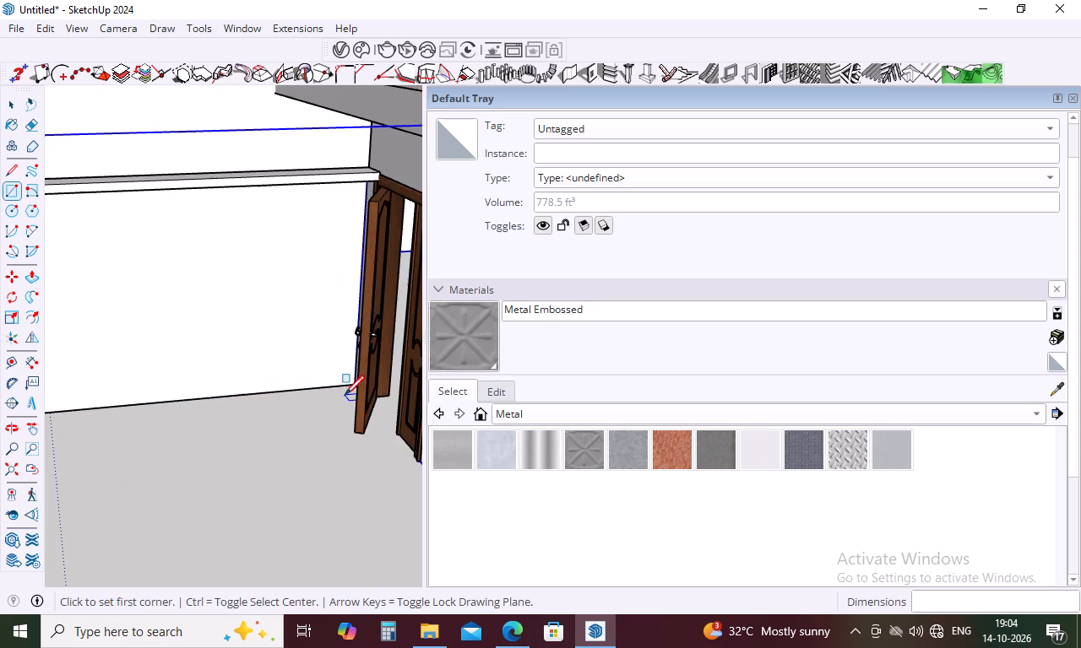
# Push/Pull the new side-wall rectangle below the lower ledge outward by 1".
pyautogui.press('p')
pyautogui.click(215, 350)
pyautogui.press('1')
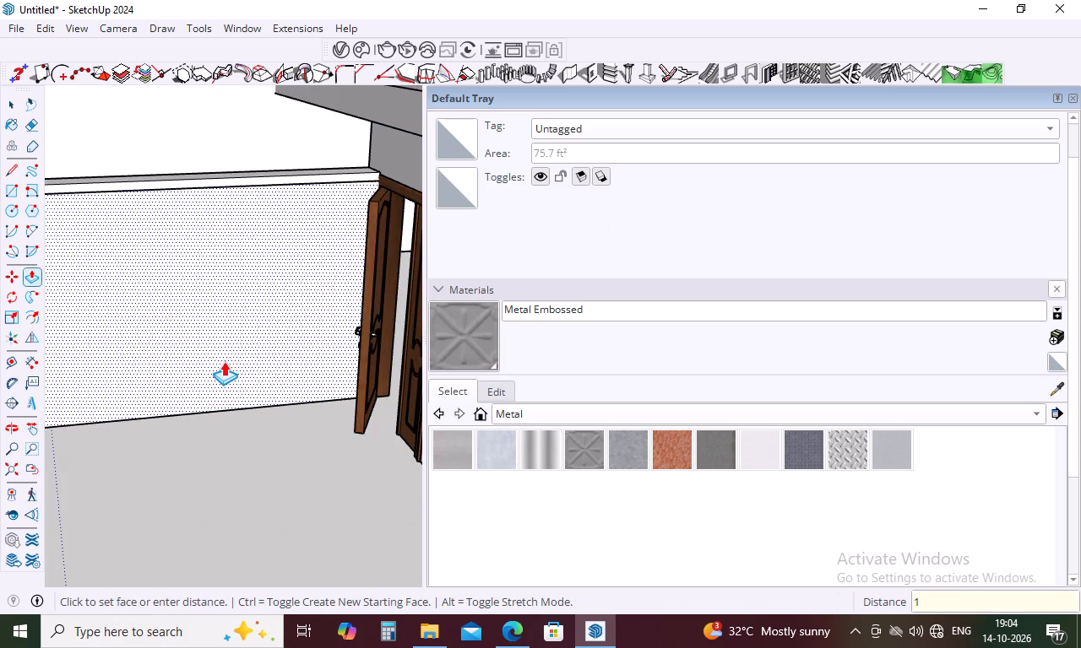
pyautogui.press('Return')
# Push/Pull the joined corner strip and band end face below the lower ledge outward by the same 1".
pyautogui.scroll(-5, 224, 361)
pyautogui.moveTo(224, 368); pyautogui.dragTo(388, 332, button='middle')
pyautogui.scroll(6, 144, 273)
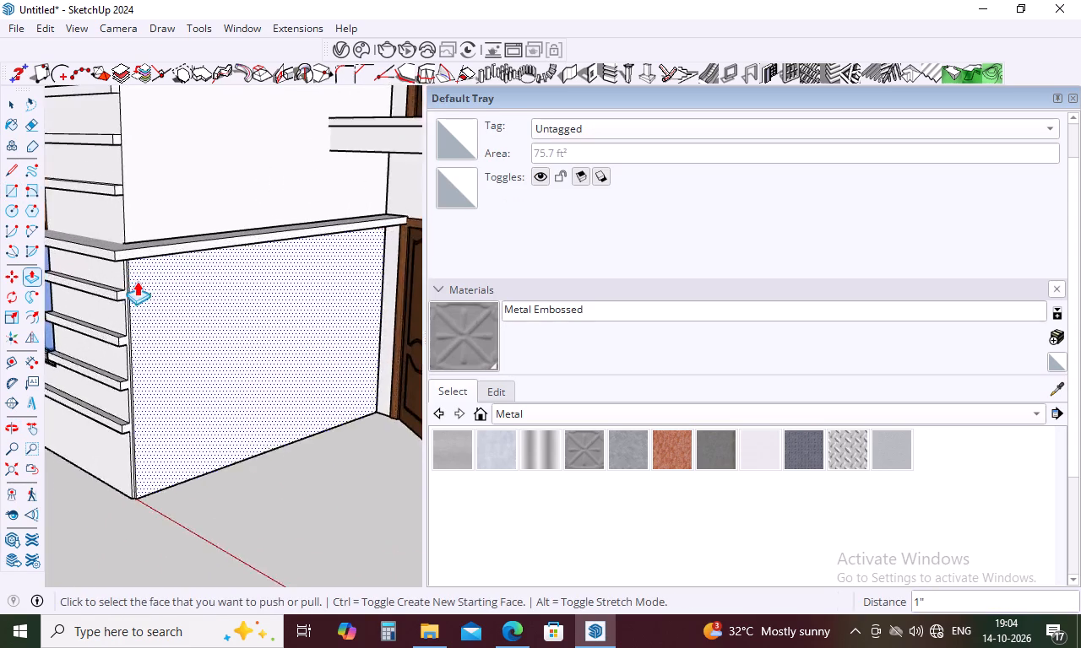
pyautogui.scroll(8, 137, 281)
pyautogui.doubleClick(108, 300)
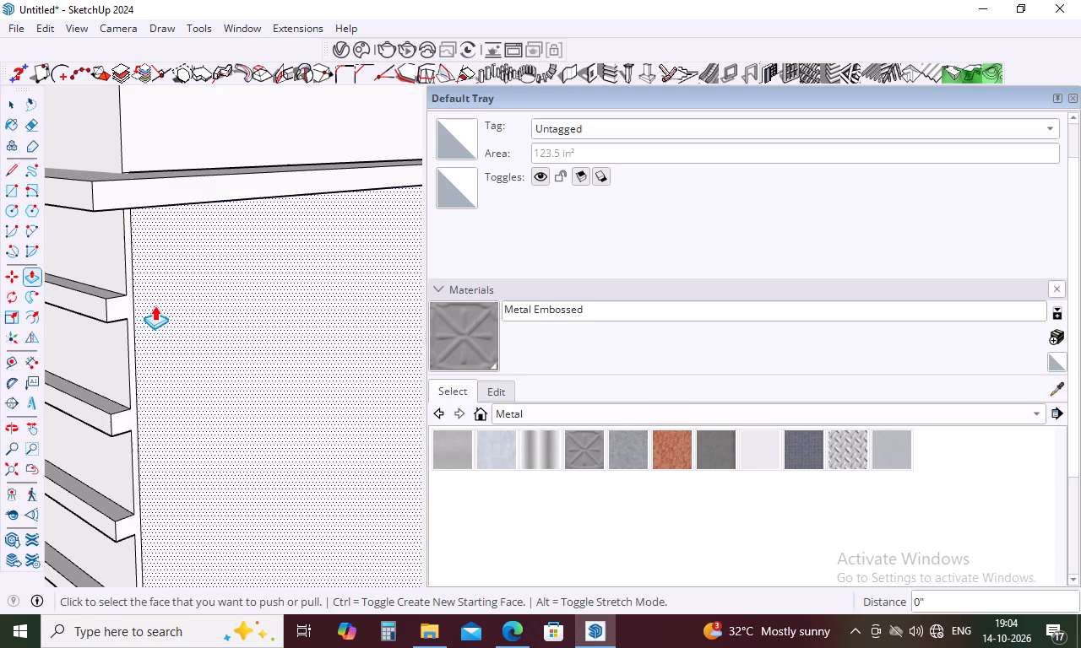
# Delete the vertical seam edge between the corner strip and the raised side-wall panel below the lower ledge.
pyautogui.press('space')
pyautogui.click(134, 343)
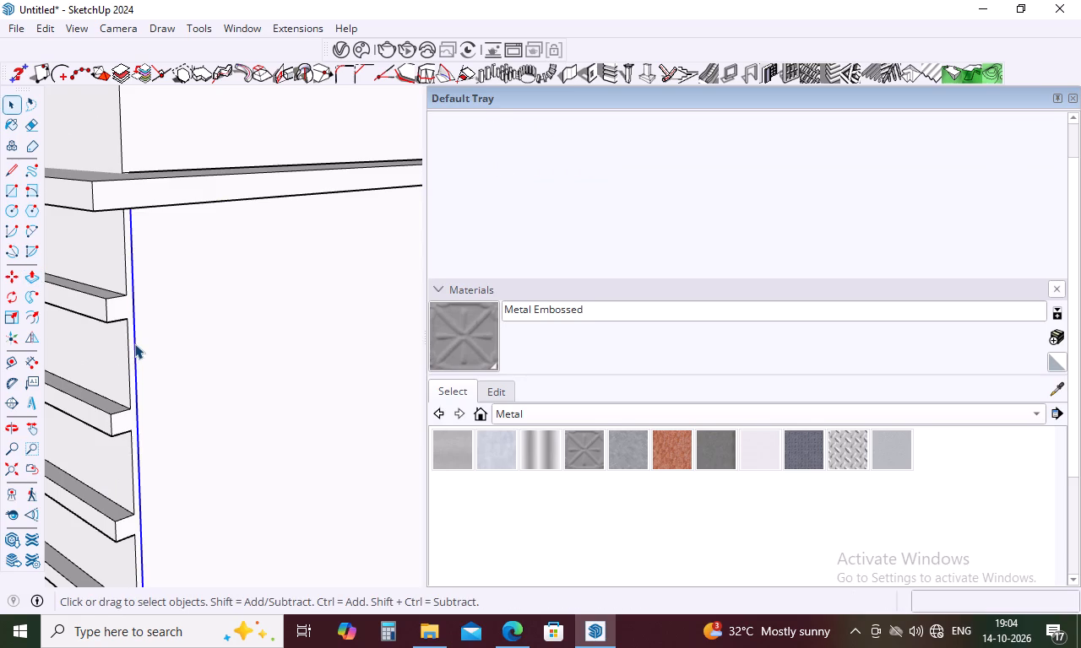
pyautogui.press('Delete')
# Inside the lower ledge group, delete the two leftover edges on its underside at the front corner, and close the group.
pyautogui.scroll(-4, 155, 328)
pyautogui.moveTo(159, 326); pyautogui.dragTo(167, 337, button='middle')
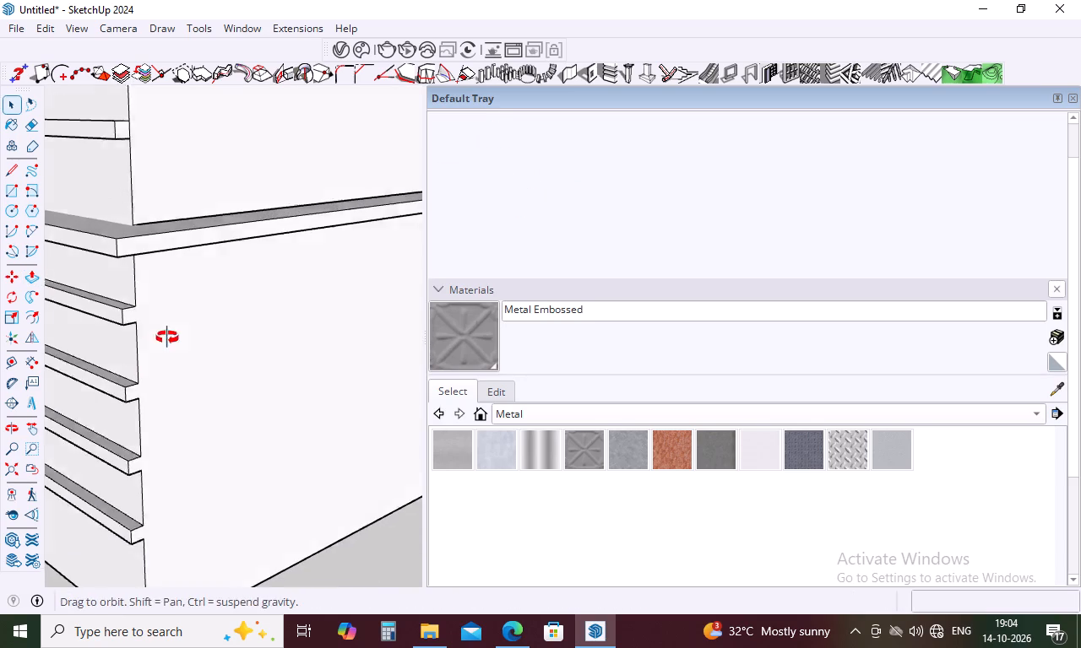
pyautogui.moveTo(167, 337); pyautogui.dragTo(247, 351, button='middle')
pyautogui.scroll(-5, 249, 343)
pyautogui.moveTo(244, 321); pyautogui.dragTo(280, 158, button='middle')
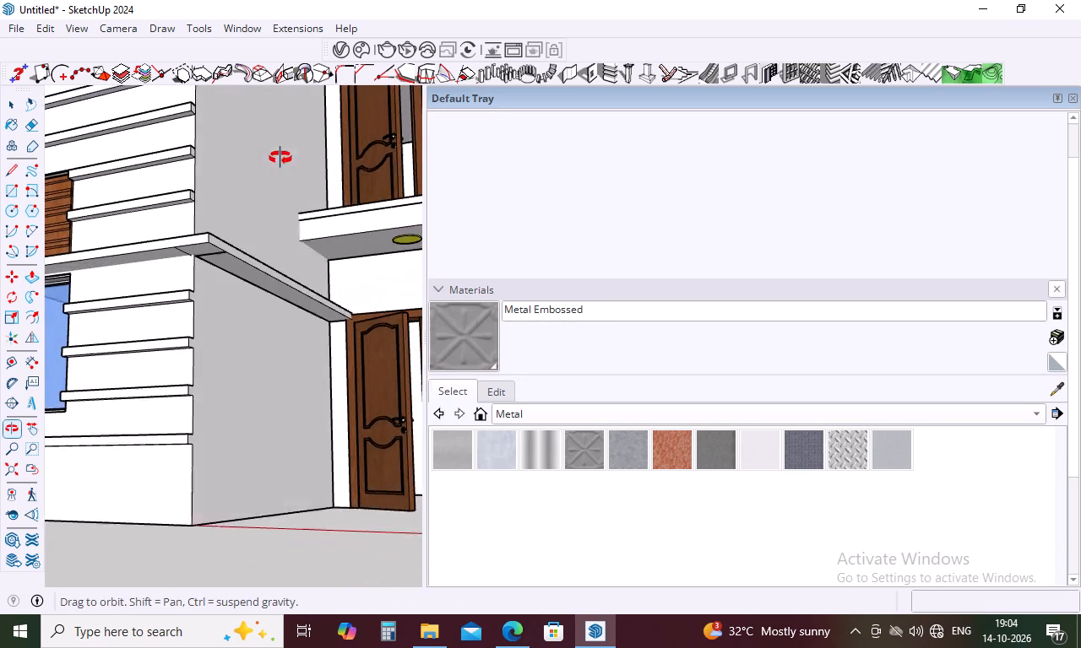
pyautogui.moveTo(280, 158); pyautogui.dragTo(284, 152, button='middle')
pyautogui.scroll(5, 218, 251)
pyautogui.doubleClick(182, 246)
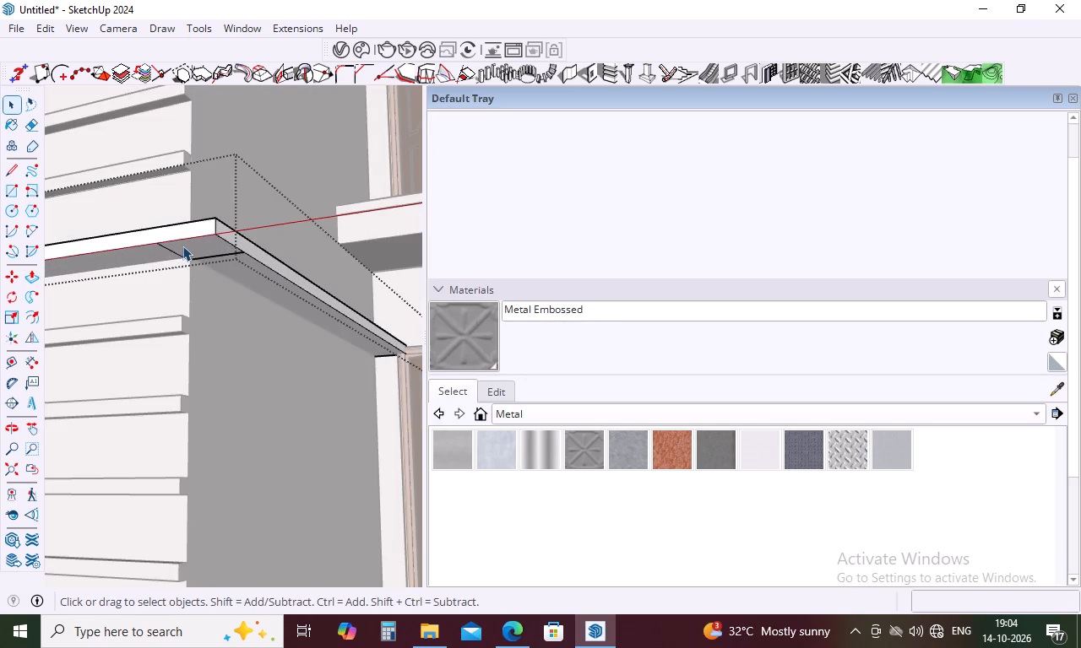
pyautogui.click(174, 252)
pyautogui.press('Delete')
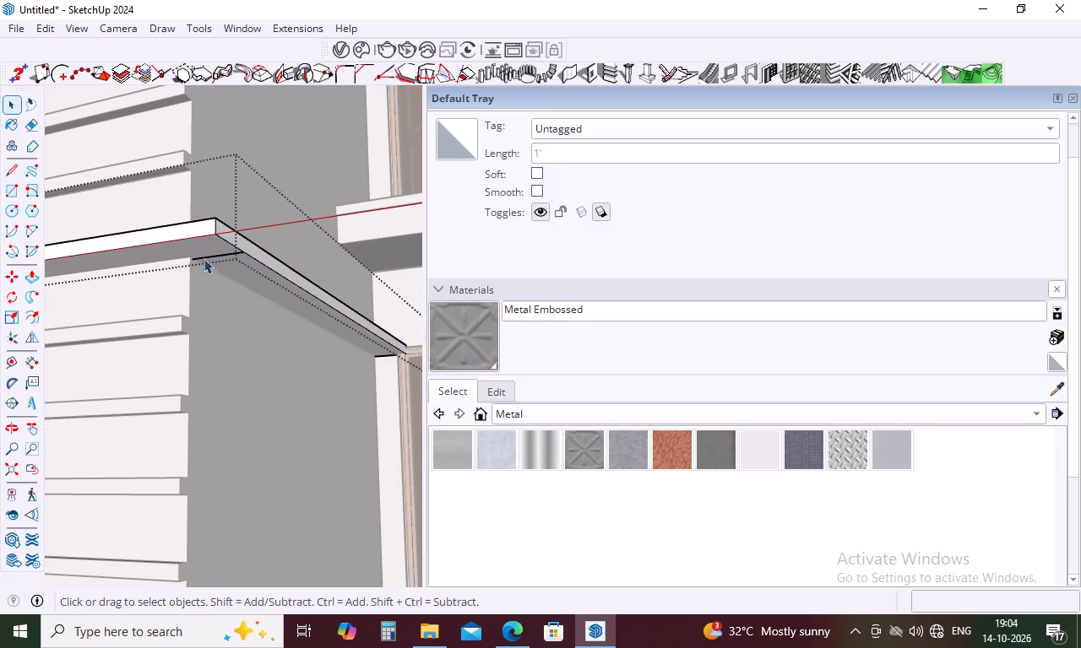
pyautogui.click(212, 256)
pyautogui.press('Delete')
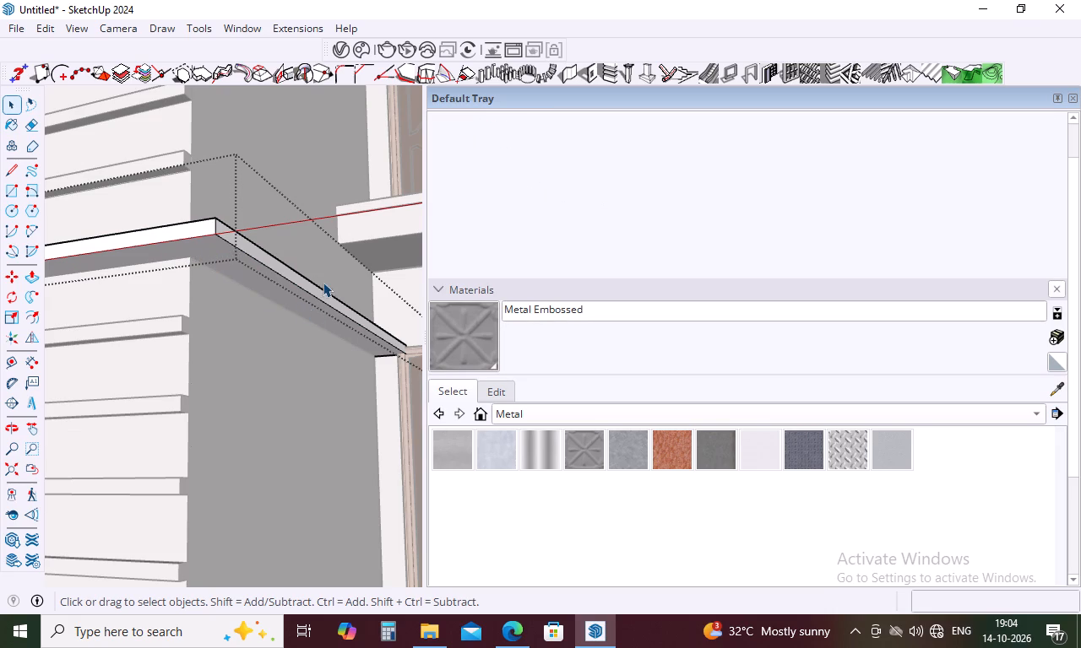
pyautogui.press('space')
pyautogui.scroll(-15, 309, 289)
pyautogui.click(238, 505)
# Draw a vertical line about 7' long down the front corner, from the lower ledge's underside to the wall base.
pyautogui.scroll(-2, 299, 414)
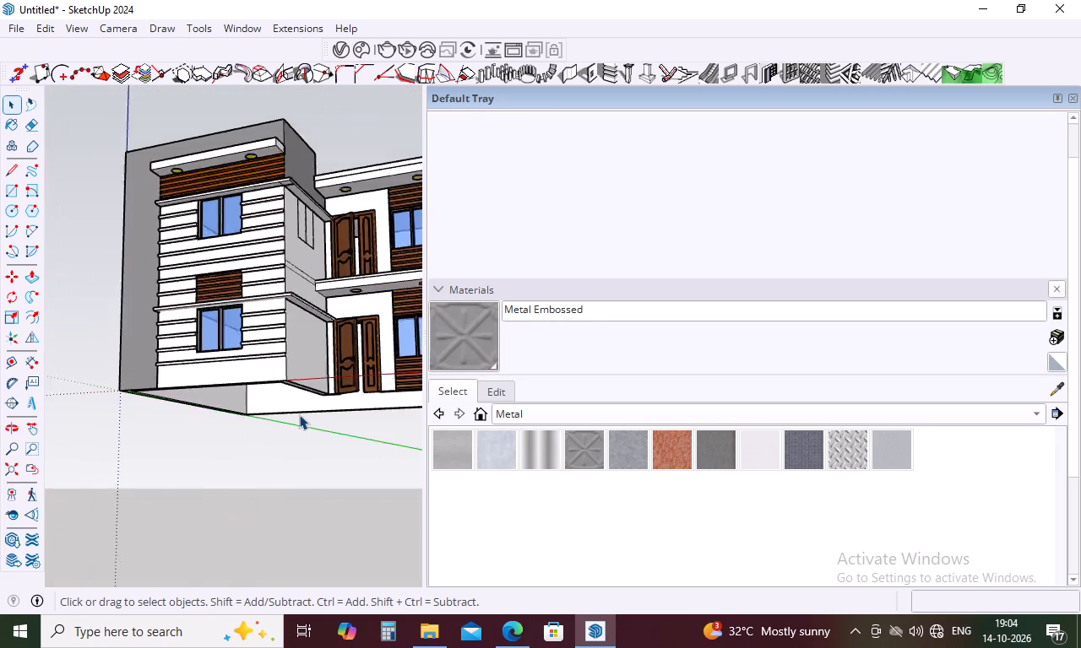
pyautogui.scroll(-3, 299, 414)
pyautogui.moveTo(301, 411); pyautogui.dragTo(133, 496, button='middle')
pyautogui.scroll(11, 228, 364)
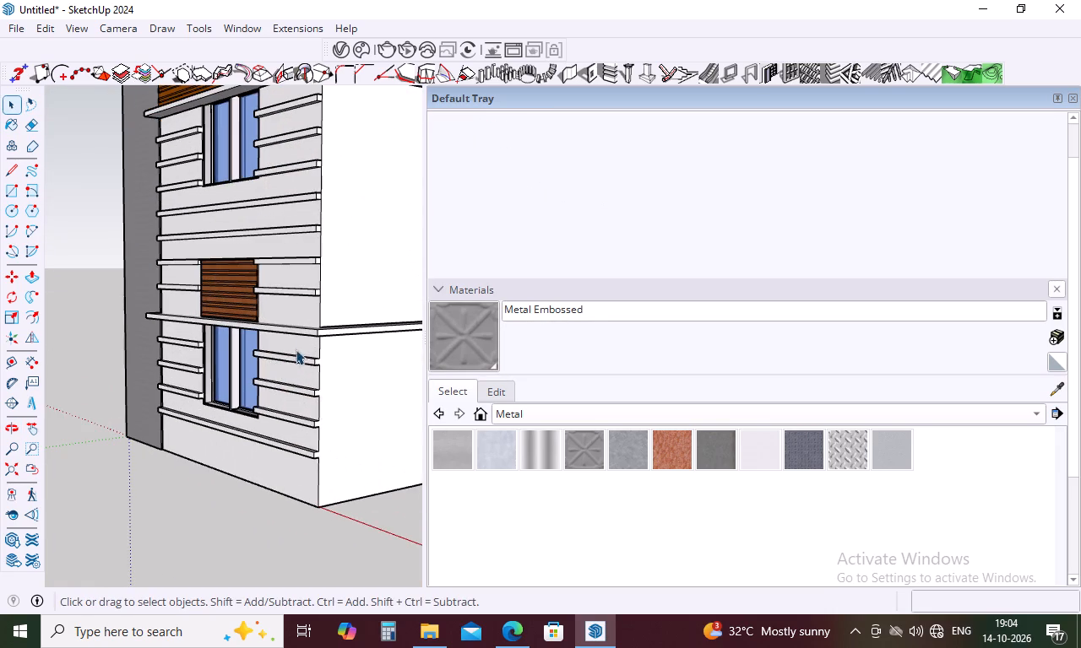
pyautogui.moveTo(306, 341); pyautogui.dragTo(193, 350, button='middle')
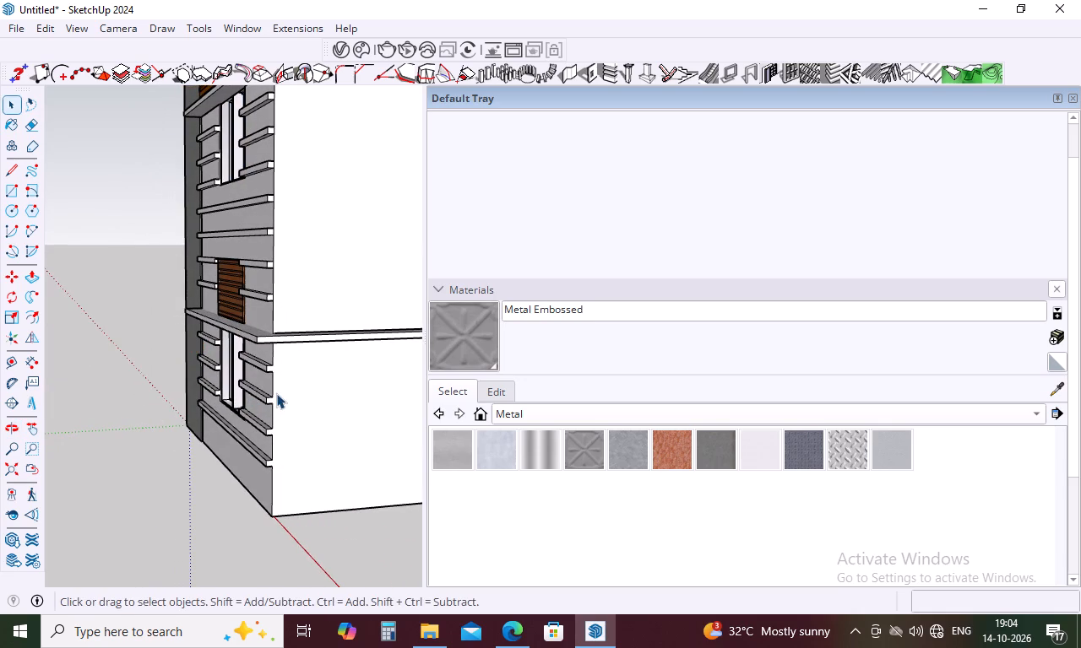
pyautogui.press('Escape')
pyautogui.press('l')
pyautogui.scroll(9, 266, 358)
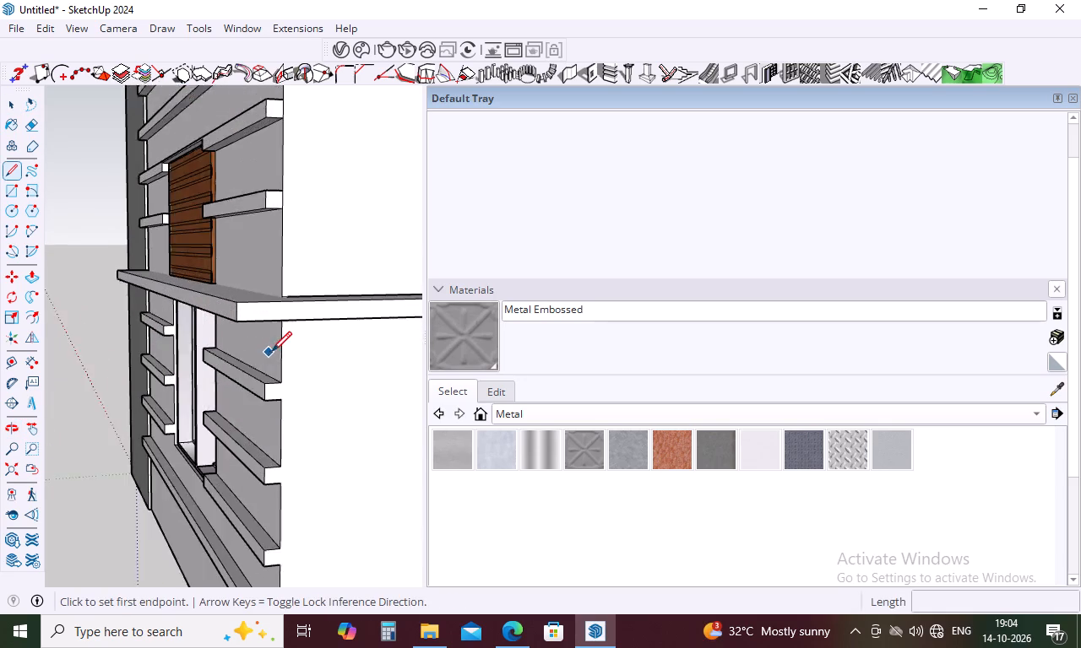
pyautogui.scroll(5, 272, 351)
pyautogui.moveTo(292, 304); pyautogui.dragTo(311, 198, button='middle')
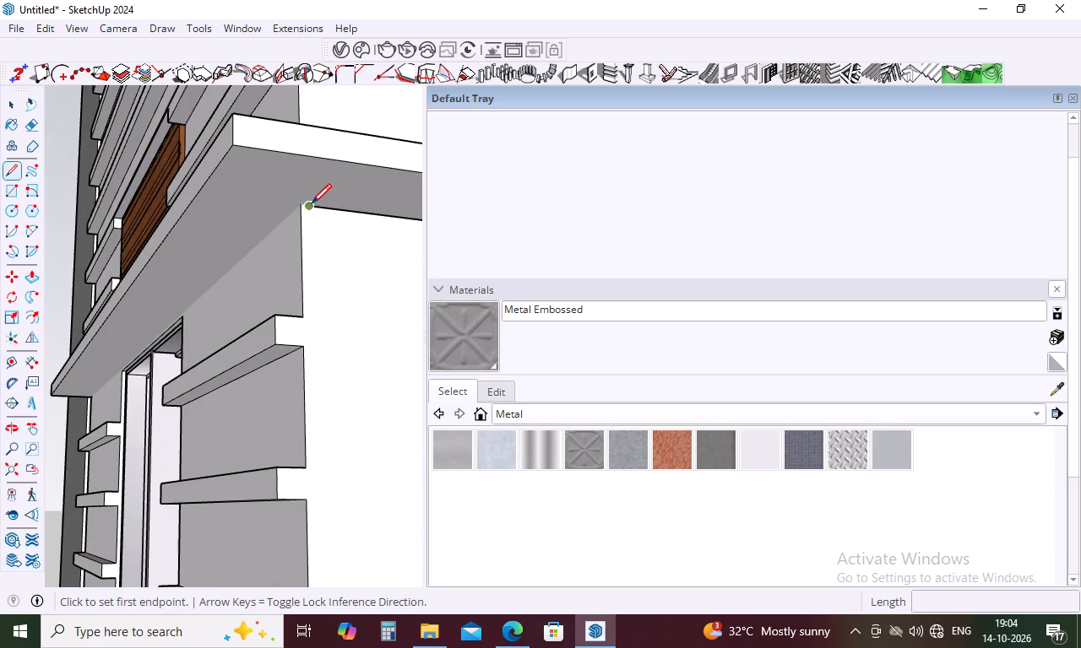
pyautogui.click(303, 206)
pyautogui.scroll(-7, 307, 262)
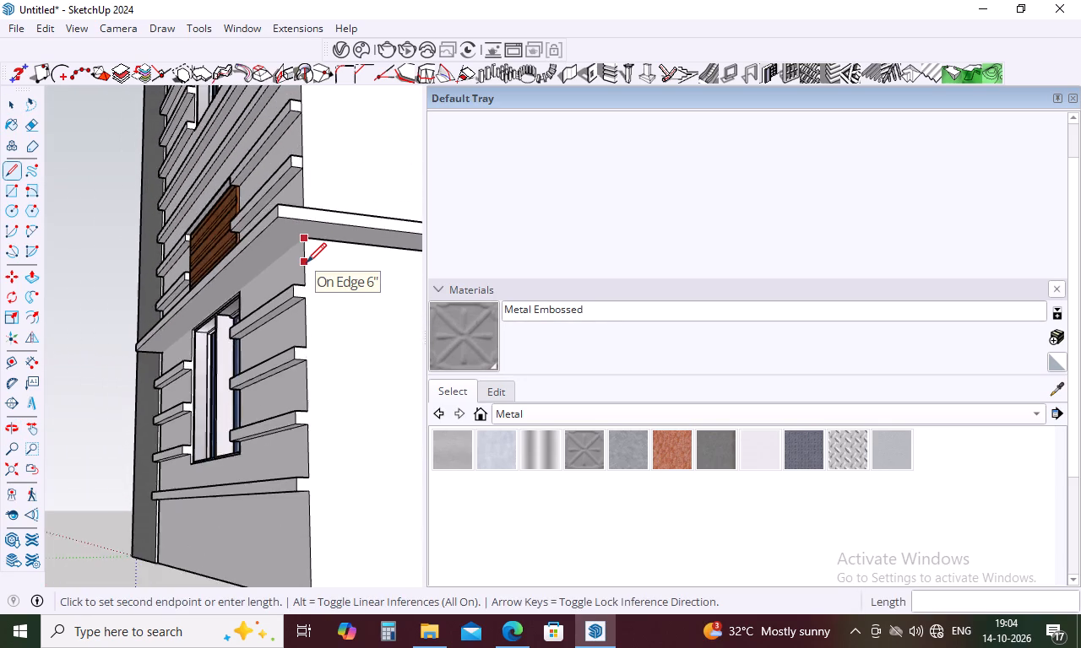
pyautogui.scroll(-7, 307, 262)
pyautogui.click(309, 470)
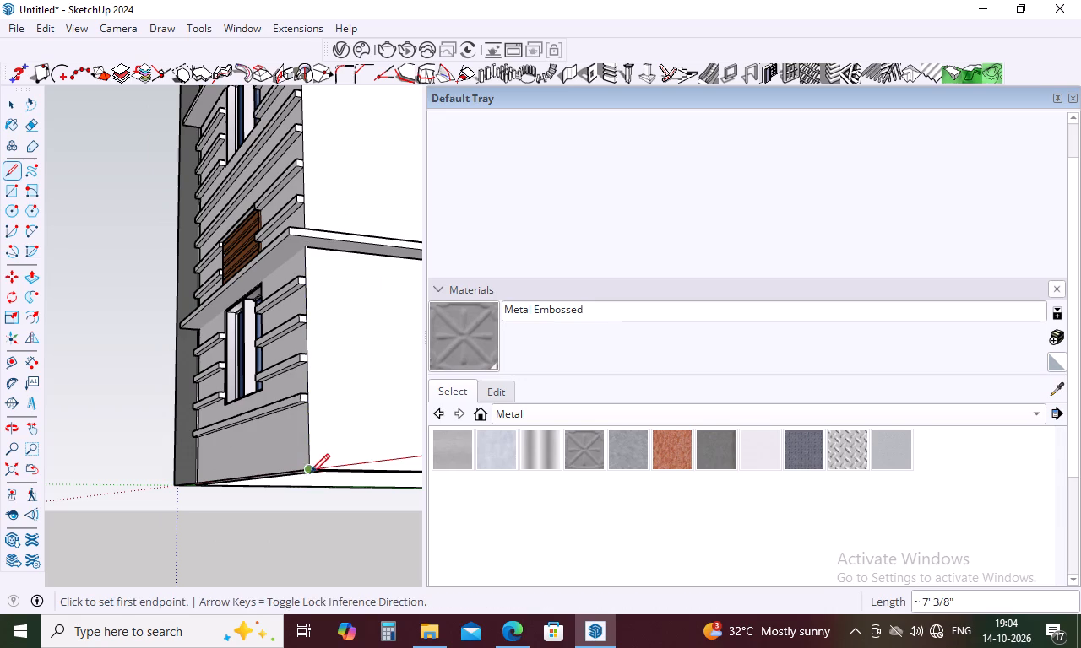
# Select all the connected geometry of the banded front wall and make it a group.
pyautogui.press('space')
pyautogui.scroll(-10, 350, 384)
pyautogui.tripleClick(324, 411)
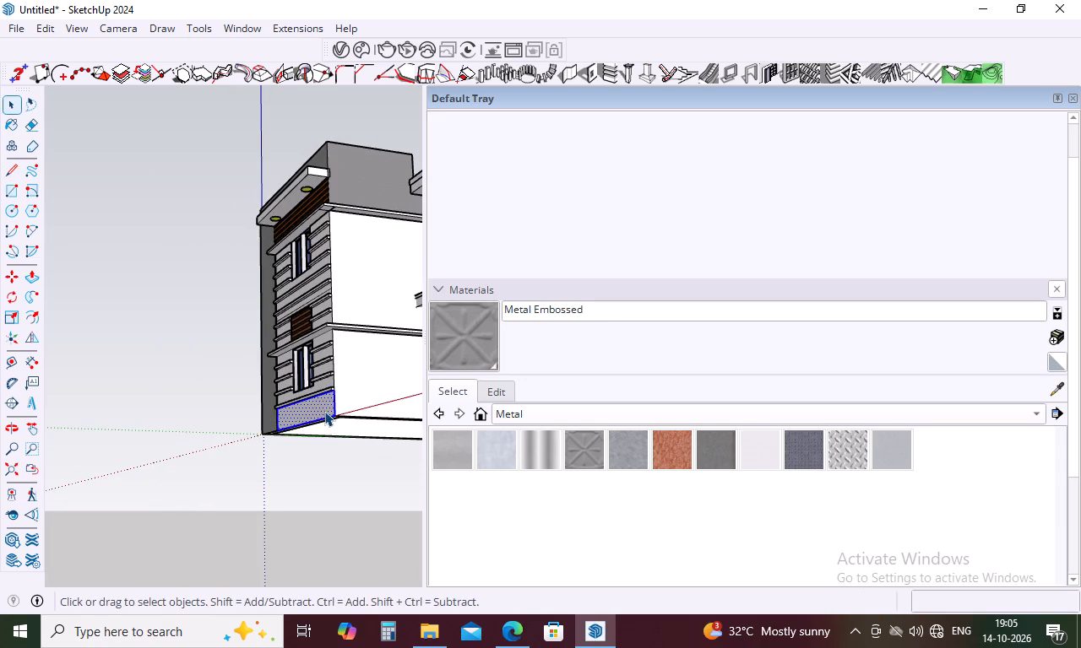
pyautogui.doubleClick(324, 411)
pyautogui.rightClick(326, 408)
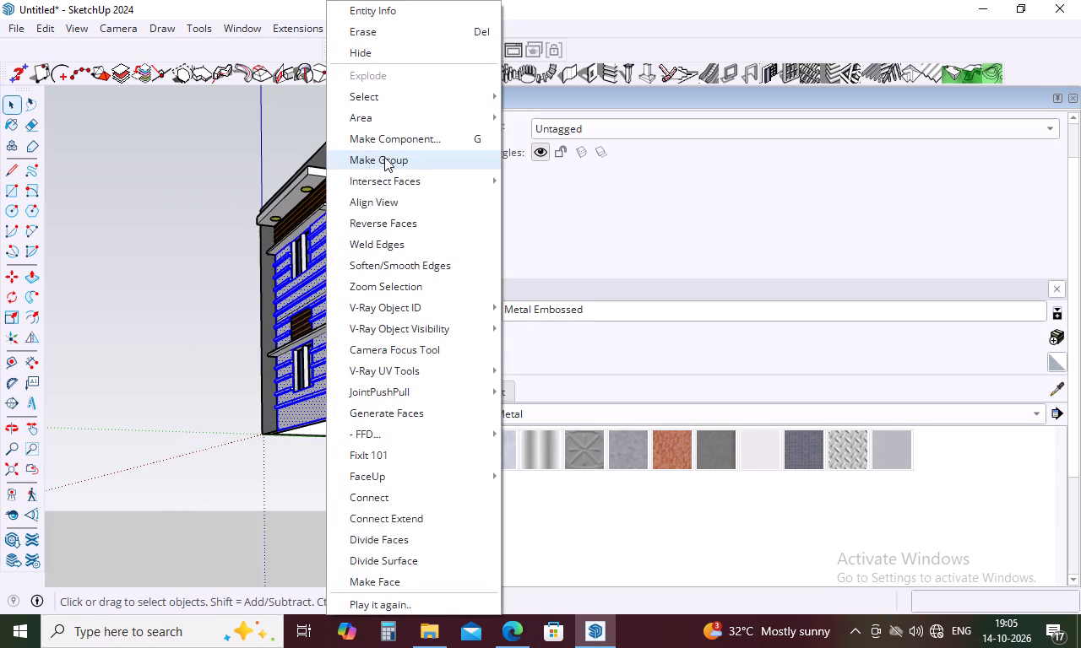
pyautogui.click(384, 157)
pyautogui.click(203, 331)
# Inside the upper ledge group, delete the two leftover edges on its underside at the front corner, and close the group.
pyautogui.scroll(-5, 204, 318)
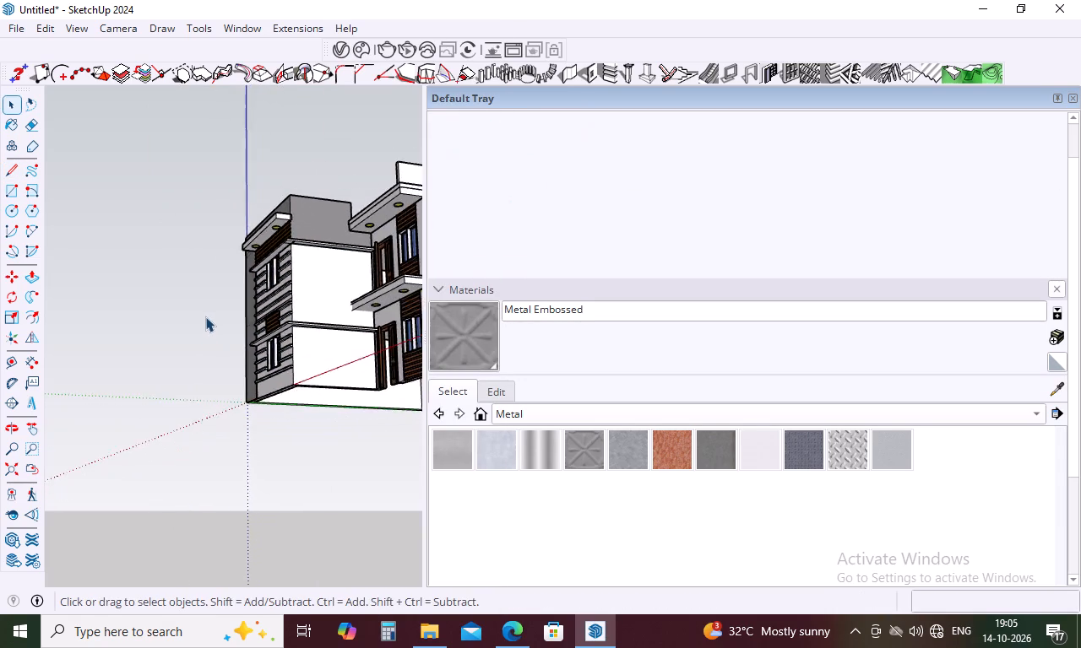
pyautogui.moveTo(207, 316); pyautogui.dragTo(288, 309, button='middle')
pyautogui.scroll(20, 309, 230)
pyautogui.scroll(1, 309, 230)
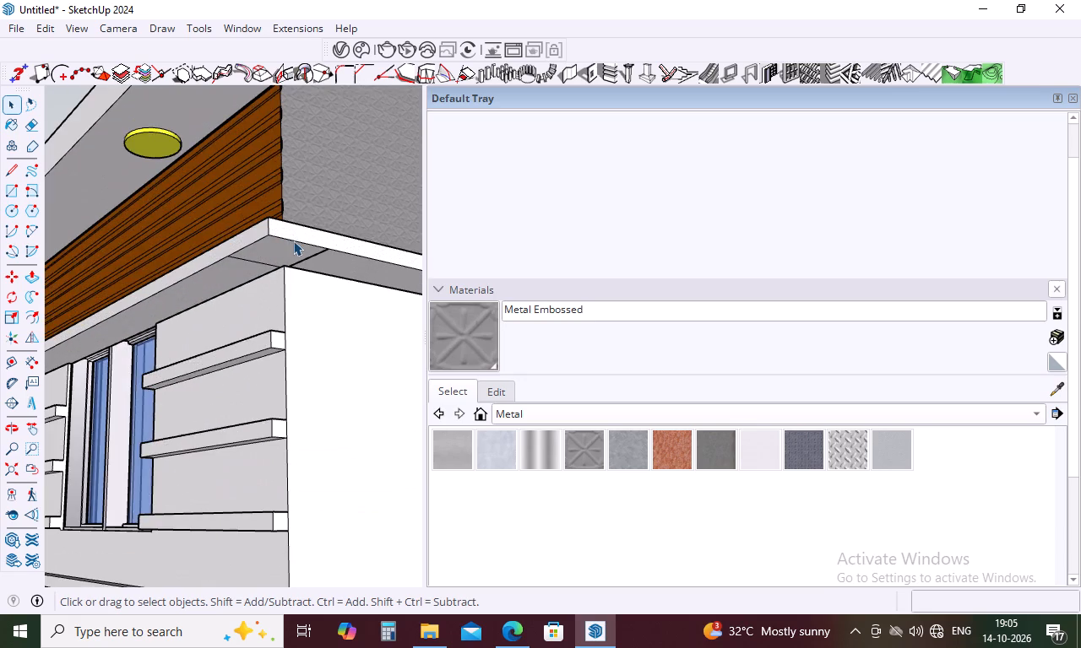
pyautogui.doubleClick(293, 240)
pyautogui.scroll(10, 293, 245)
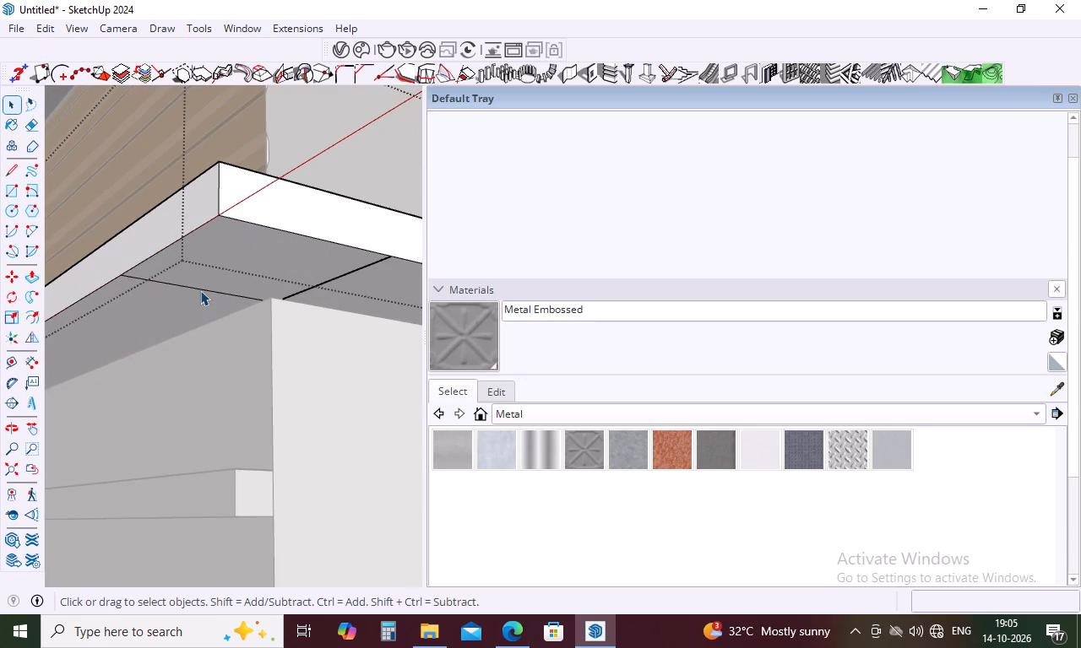
pyautogui.click(200, 289)
pyautogui.press('Delete')
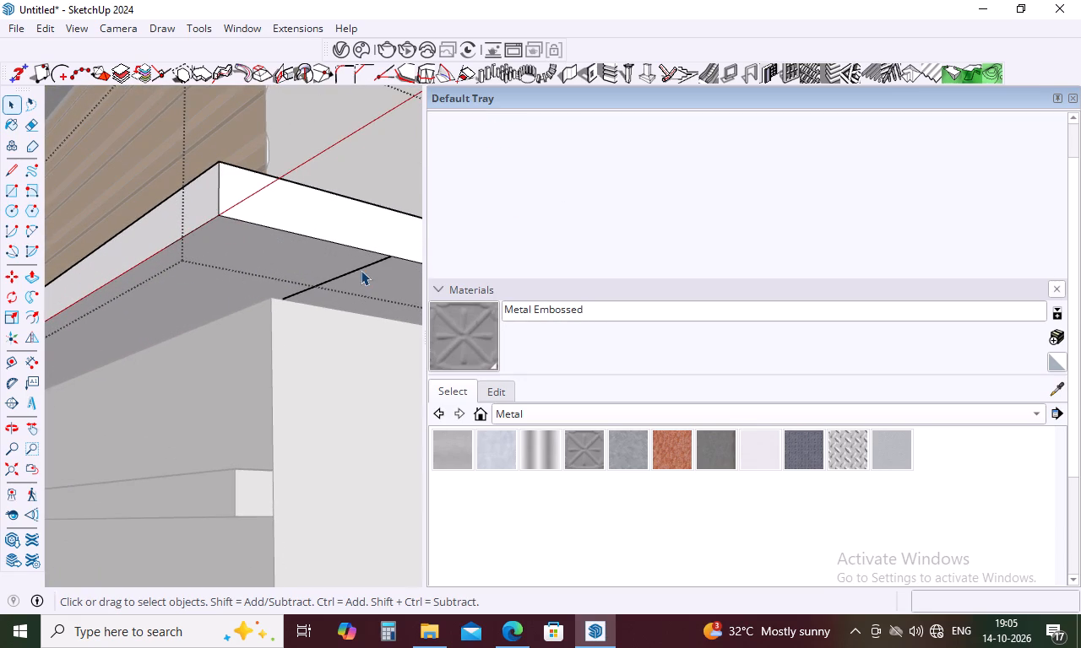
pyautogui.click(362, 266)
pyautogui.press('Delete')
pyautogui.scroll(-16, 217, 267)
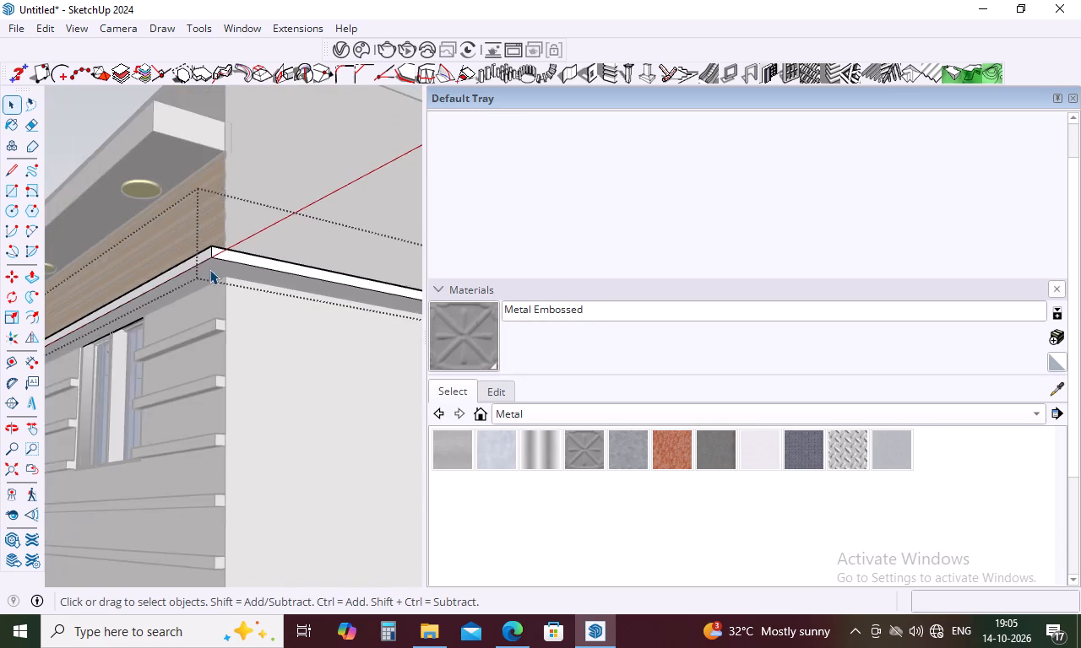
pyautogui.scroll(-15, 209, 269)
pyautogui.press('space')
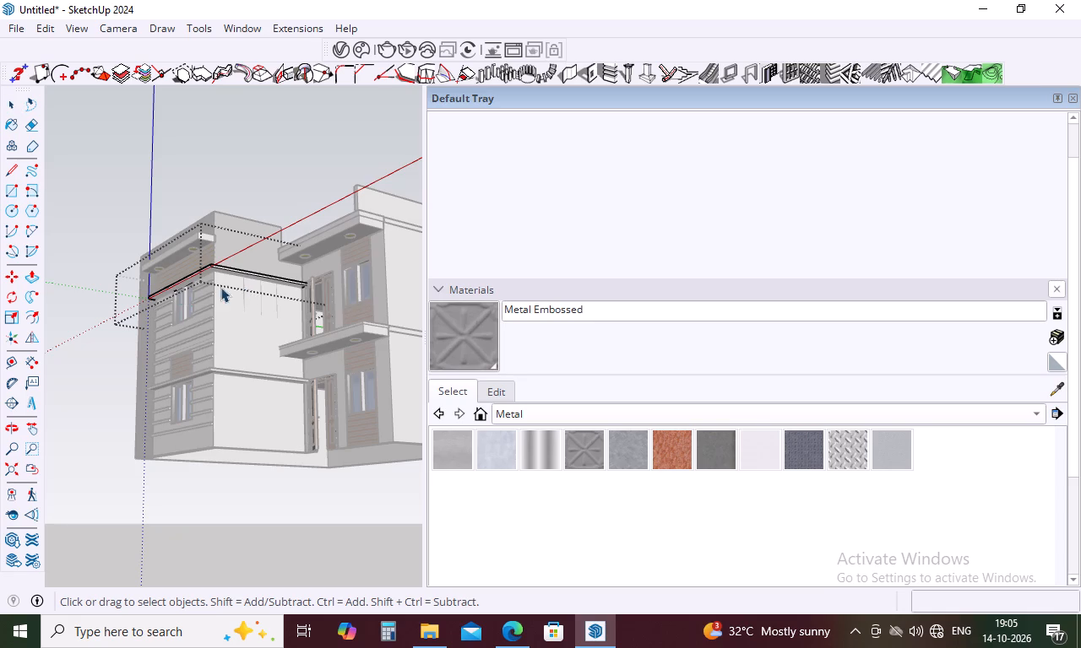
pyautogui.scroll(15, 197, 286)
pyautogui.scroll(-13, 184, 280)
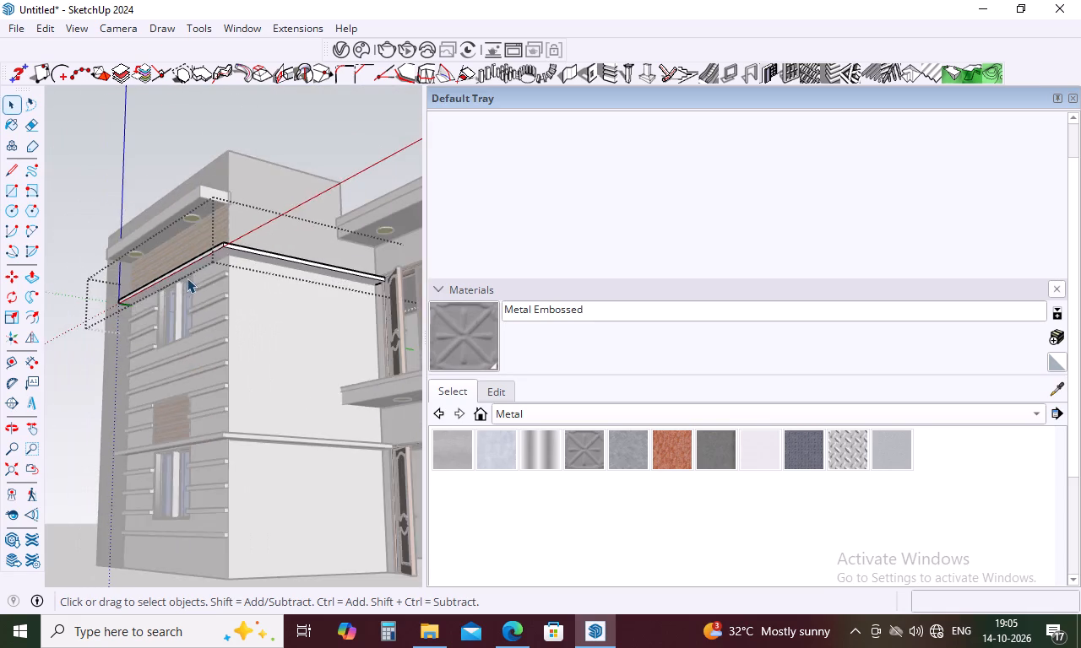
pyautogui.scroll(-9, 187, 278)
pyautogui.click(284, 202)
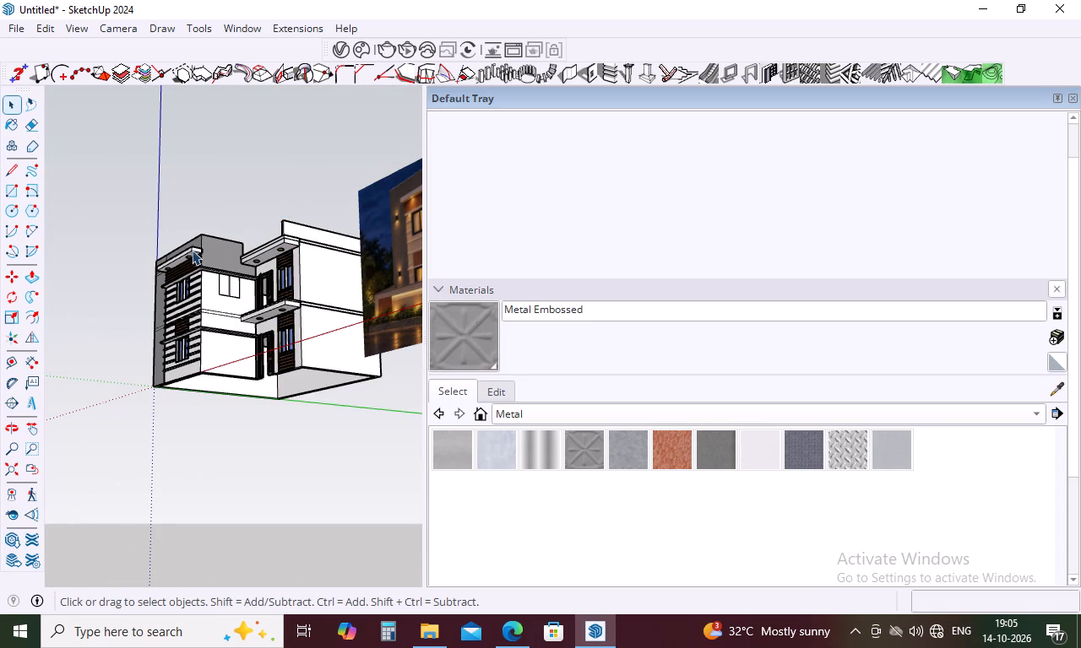
# Examine the finished banded wall, both ledges, the roof slab corner and the side wall from several angles.
pyautogui.scroll(19, 191, 250)
pyautogui.moveTo(183, 256); pyautogui.dragTo(247, 256, button='middle')
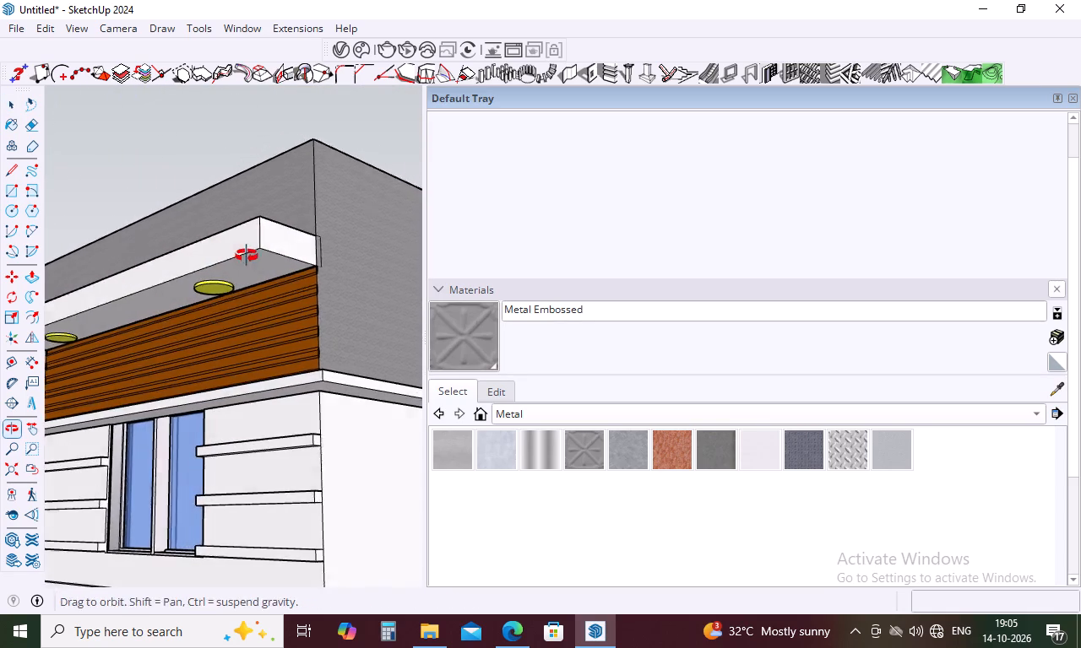
pyautogui.moveTo(247, 256); pyautogui.dragTo(247, 256, button='middle')
pyautogui.scroll(-20, 257, 264)
pyautogui.scroll(-7, 250, 314)
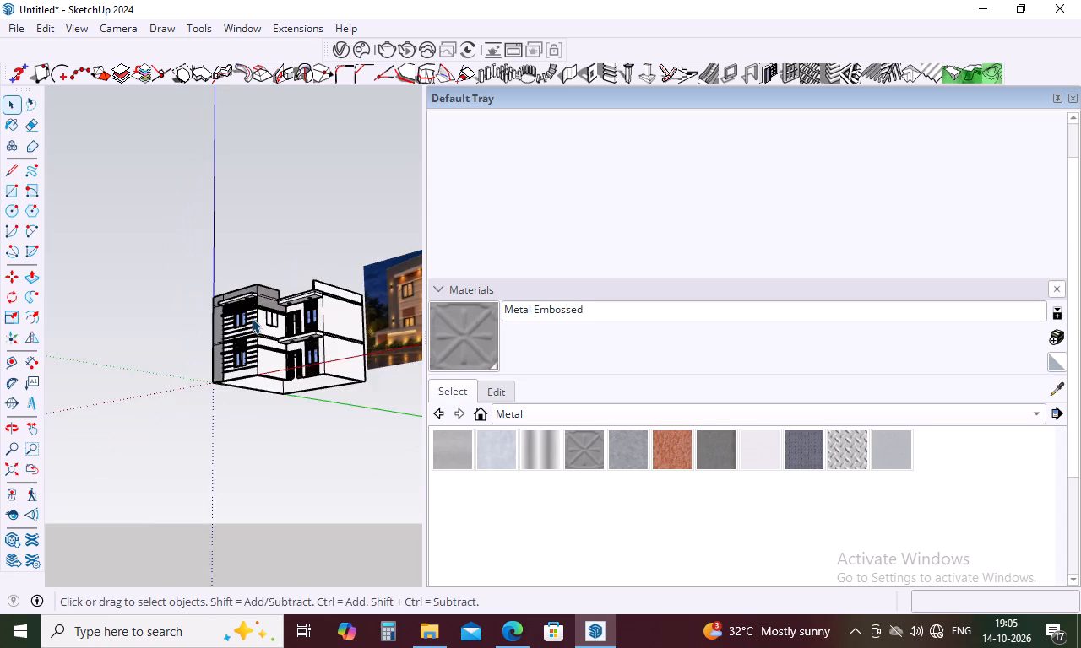
pyautogui.scroll(-2, 252, 318)
pyautogui.moveTo(257, 336); pyautogui.dragTo(397, 439, button='middle')
pyautogui.scroll(2, 229, 340)
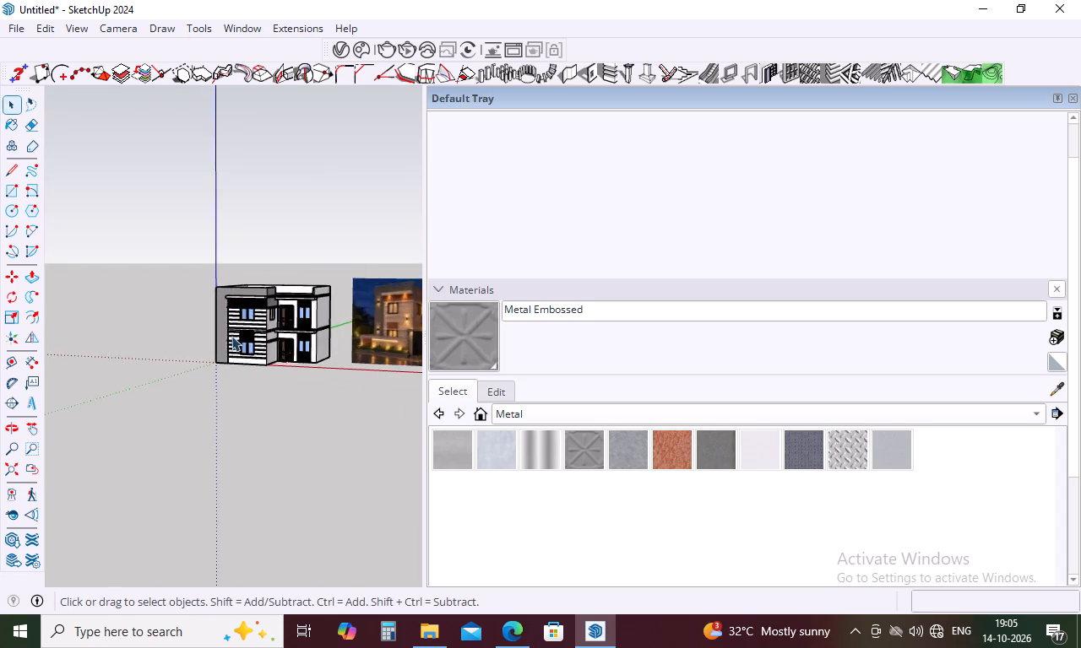
pyautogui.scroll(15, 231, 336)
pyautogui.scroll(-5, 301, 369)
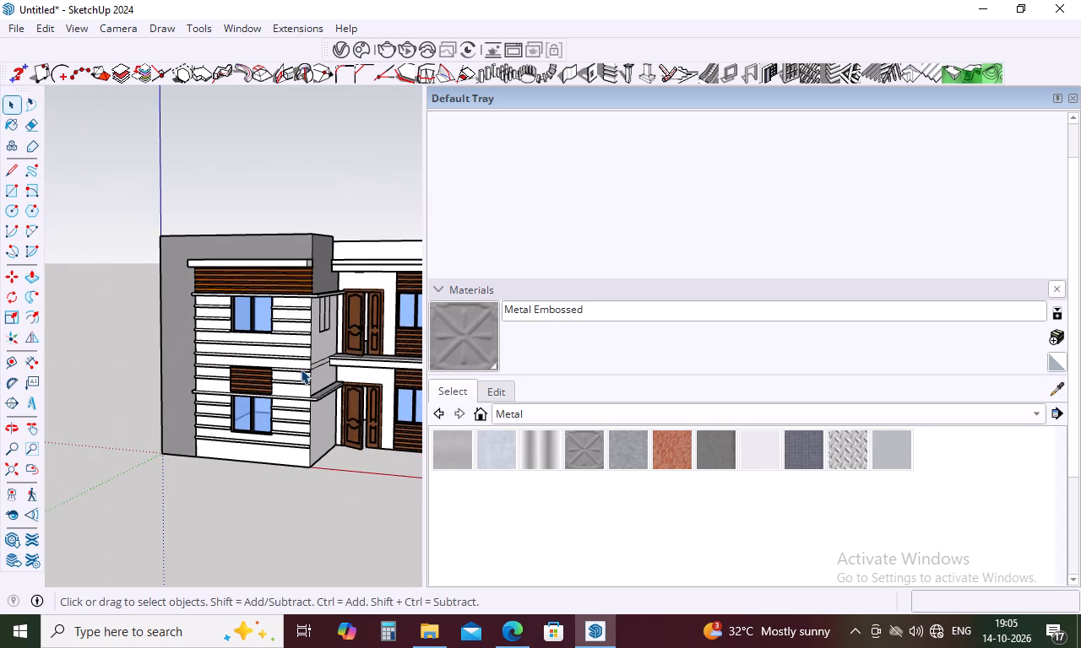
pyautogui.scroll(5, 301, 369)
pyautogui.moveTo(305, 358); pyautogui.dragTo(39, 362, button='middle')
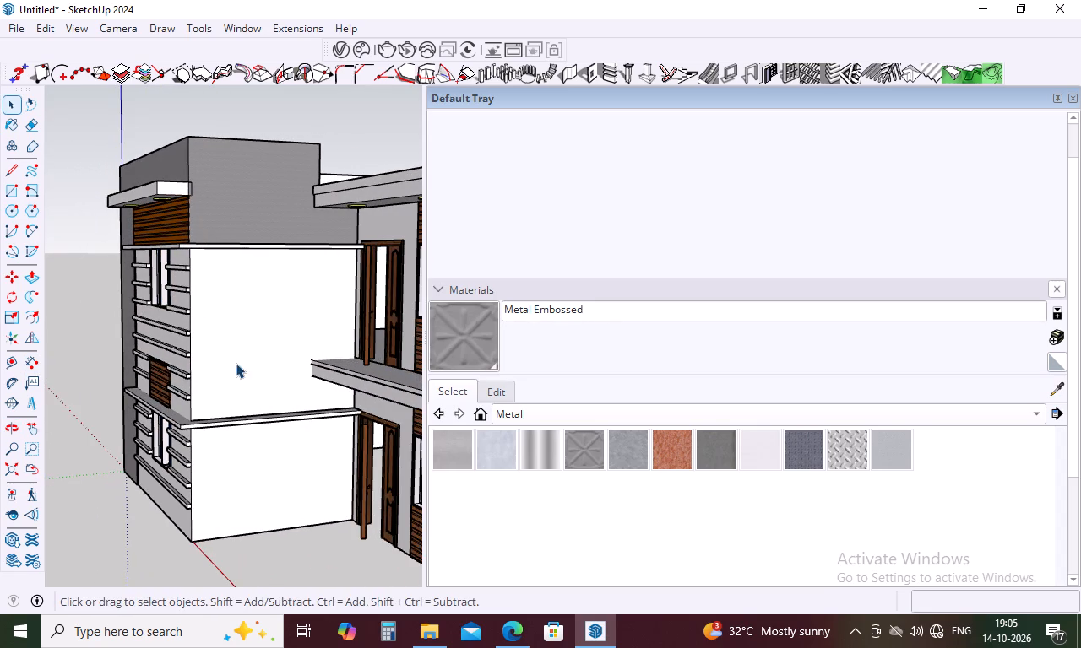
pyautogui.moveTo(322, 439); pyautogui.dragTo(272, 428, button='middle')
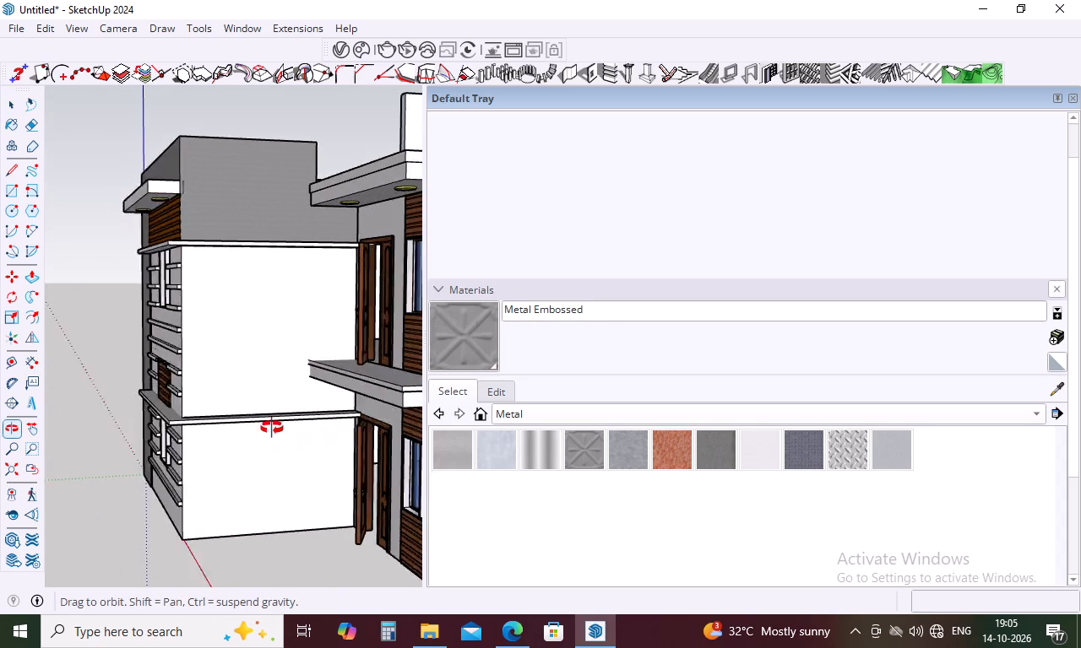
pyautogui.moveTo(272, 428); pyautogui.dragTo(236, 440, button='middle')
pyautogui.moveTo(227, 419); pyautogui.dragTo(260, 426, button='middle')
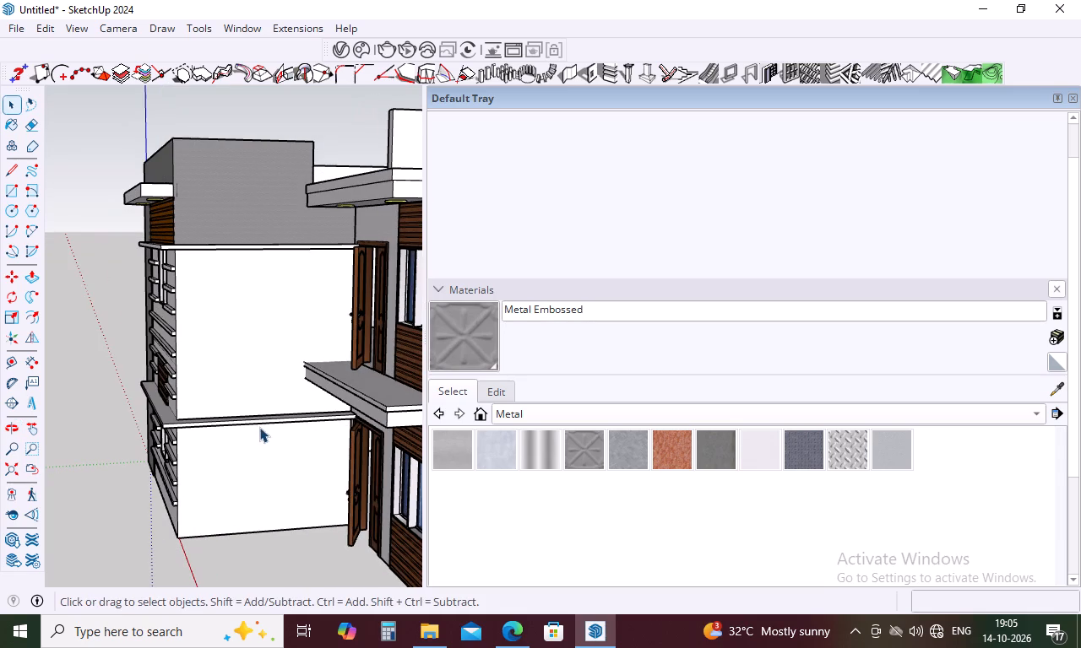
pyautogui.scroll(1, 259, 423)
pyautogui.moveTo(259, 422); pyautogui.dragTo(428, 423, button='middle')
pyautogui.scroll(5, 334, 420)
pyautogui.scroll(-5, 334, 420)
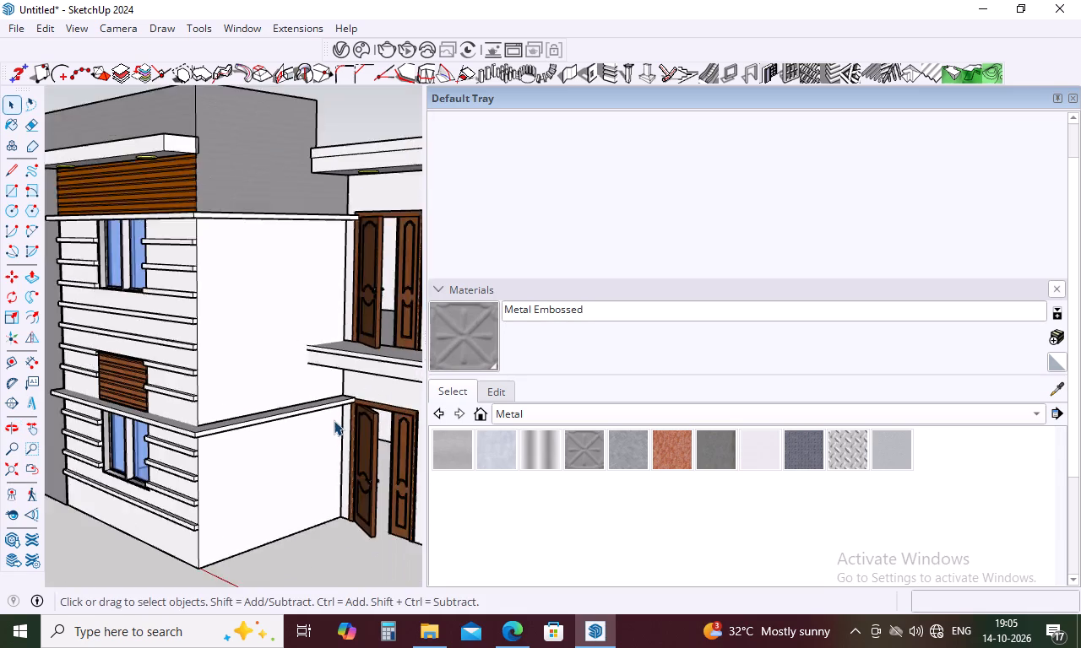
pyautogui.scroll(-15, 334, 420)
pyautogui.scroll(3, 303, 364)
pyautogui.moveTo(306, 356); pyautogui.dragTo(317, 308, button='middle')
pyautogui.scroll(3, 318, 339)
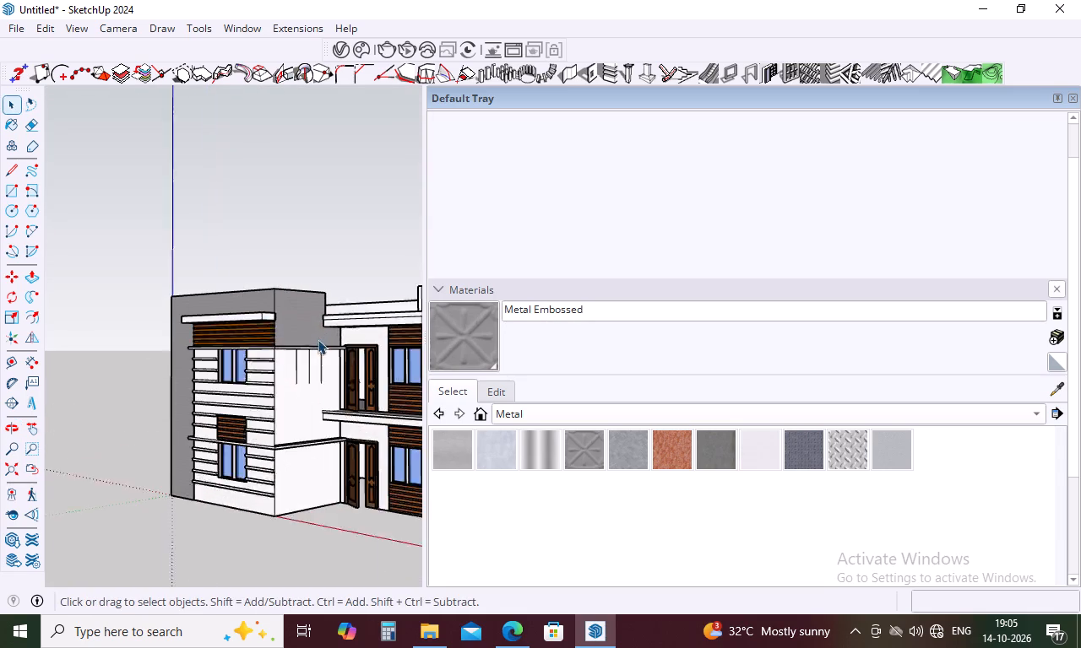
pyautogui.scroll(2, 318, 339)
pyautogui.moveTo(301, 370); pyautogui.dragTo(257, 323, button='middle')
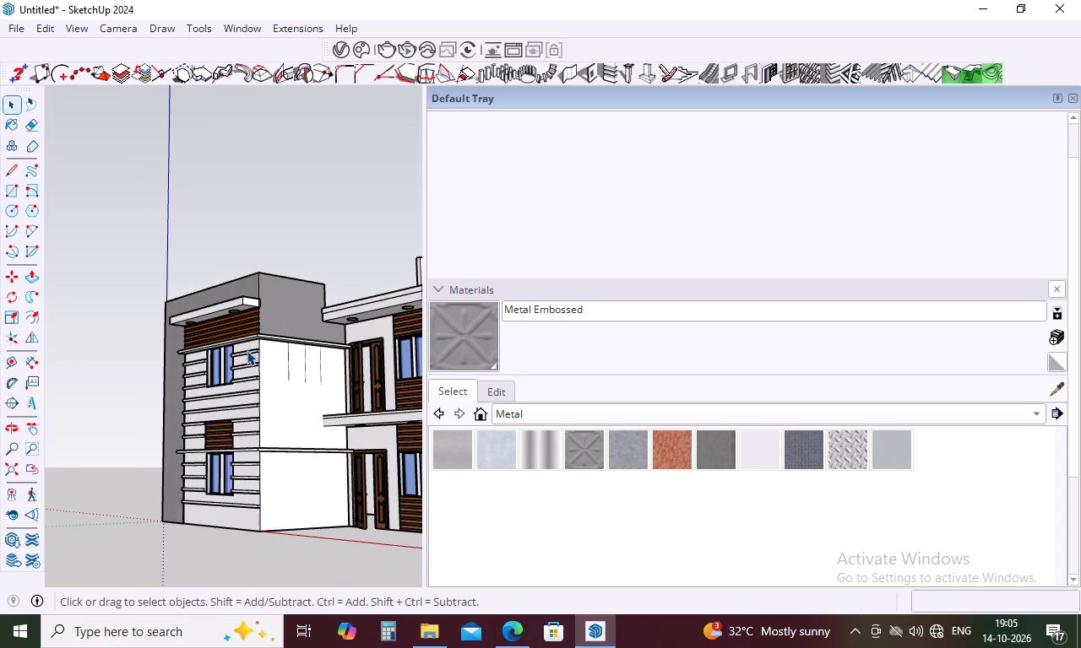
# Turn on the display of hidden back edges to reveal the upper-floor window behind the side wall.
pyautogui.press('l')
pyautogui.scroll(9, 269, 376)
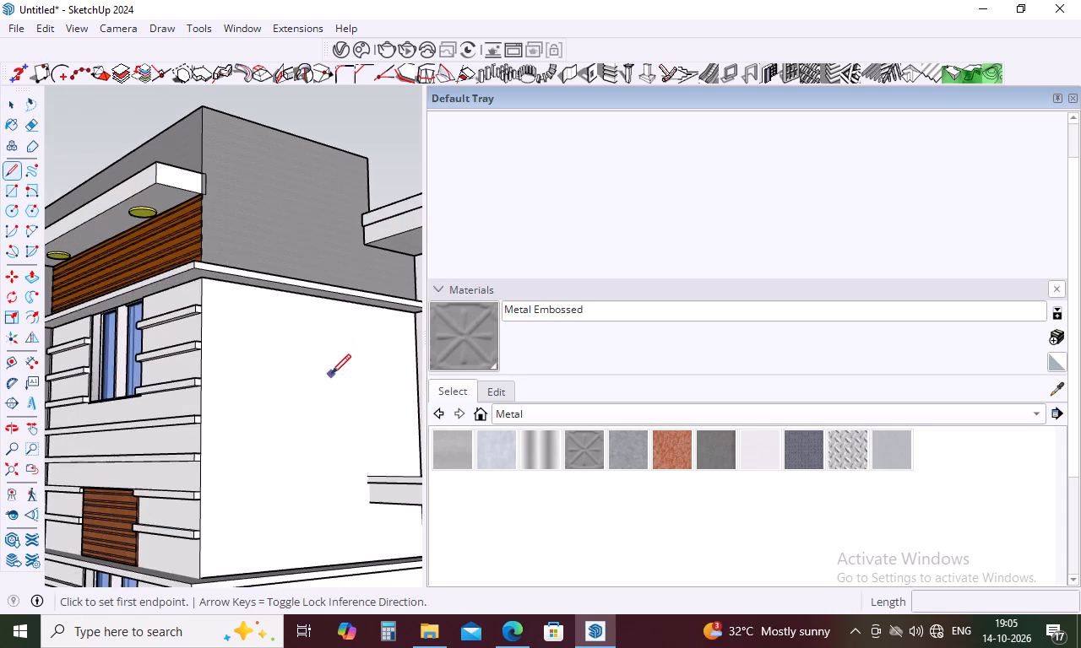
pyautogui.moveTo(331, 374); pyautogui.dragTo(254, 402, button='middle')
pyautogui.press('k')
pyautogui.moveTo(265, 380); pyautogui.dragTo(205, 428, button='middle')
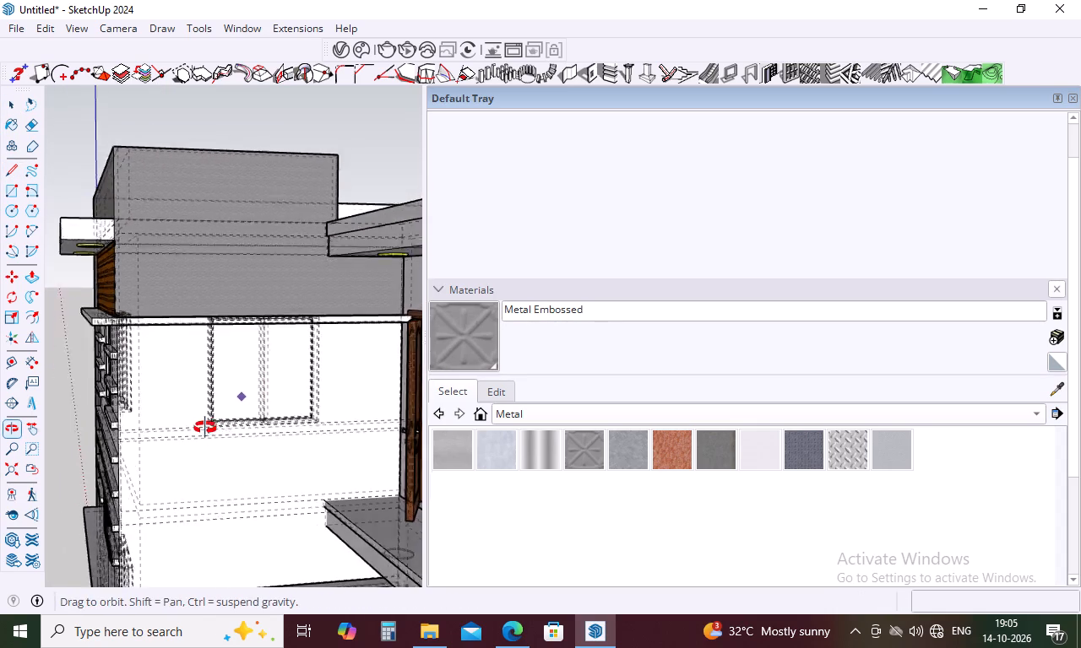
pyautogui.moveTo(205, 428); pyautogui.dragTo(203, 429, button='middle')
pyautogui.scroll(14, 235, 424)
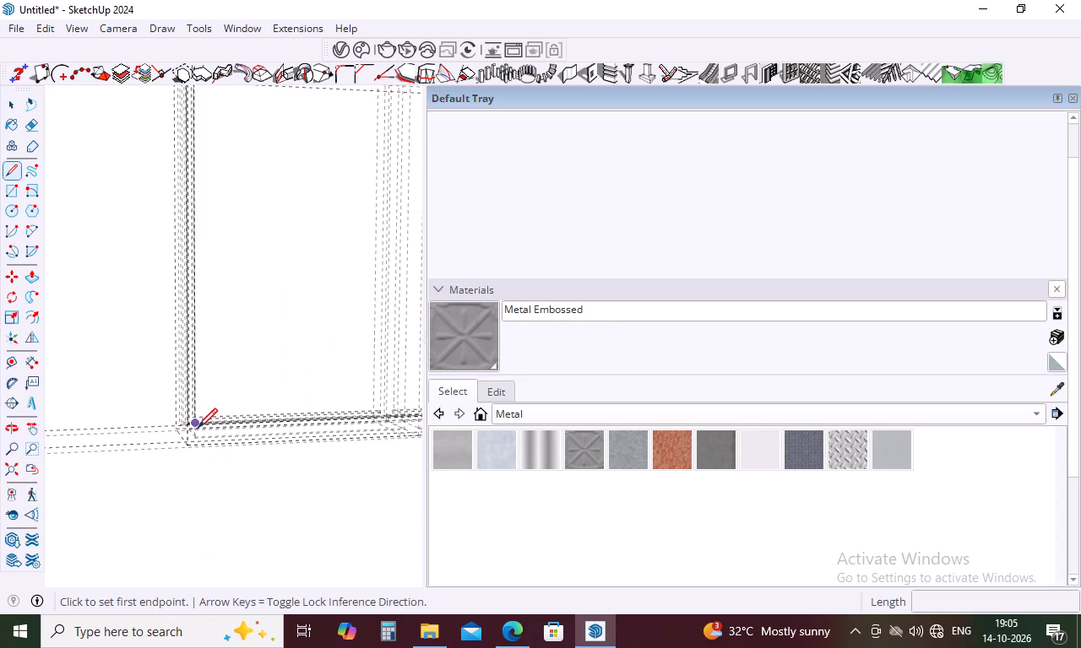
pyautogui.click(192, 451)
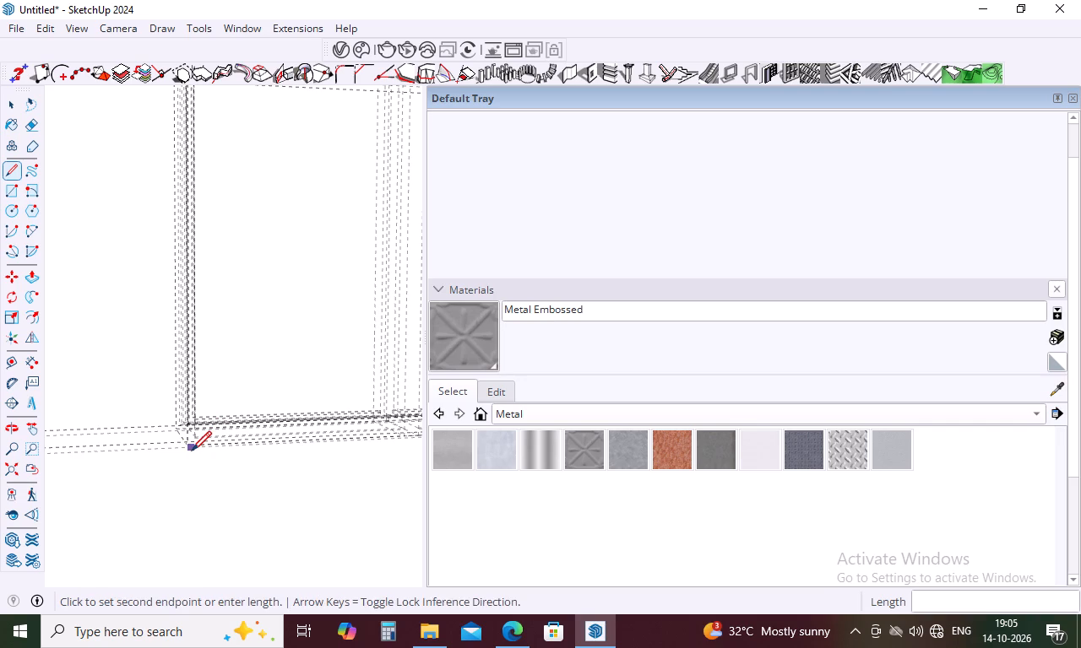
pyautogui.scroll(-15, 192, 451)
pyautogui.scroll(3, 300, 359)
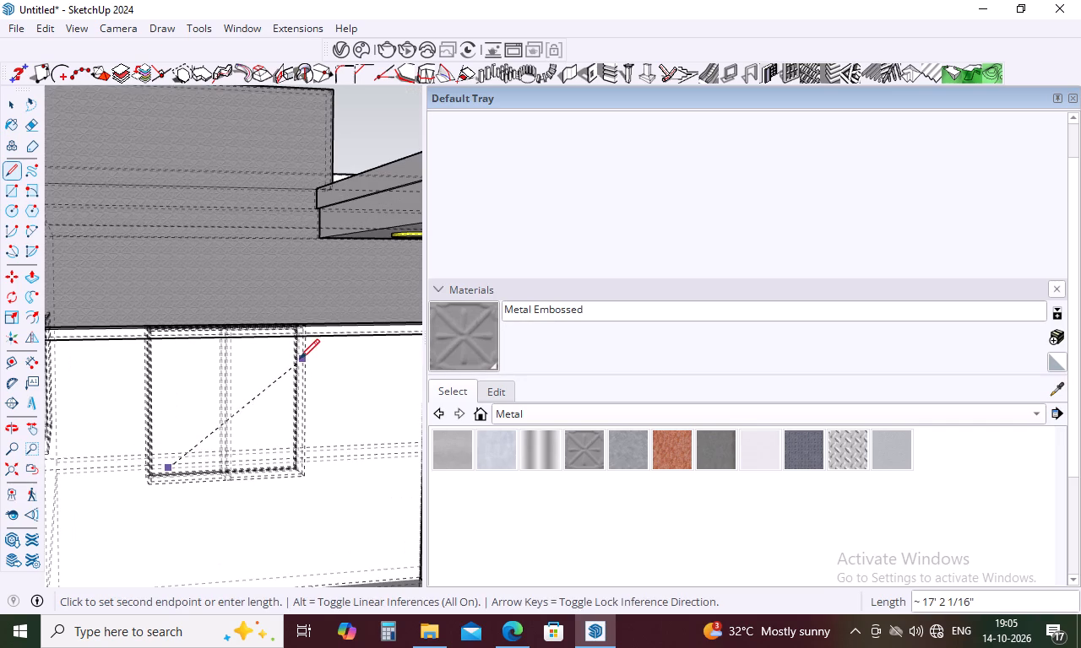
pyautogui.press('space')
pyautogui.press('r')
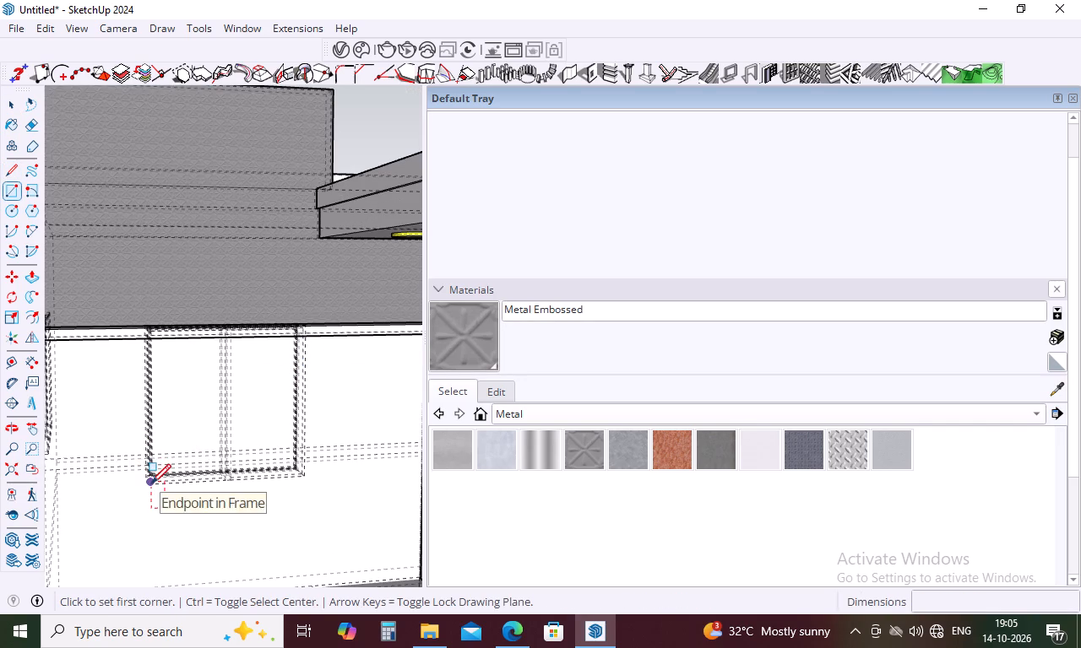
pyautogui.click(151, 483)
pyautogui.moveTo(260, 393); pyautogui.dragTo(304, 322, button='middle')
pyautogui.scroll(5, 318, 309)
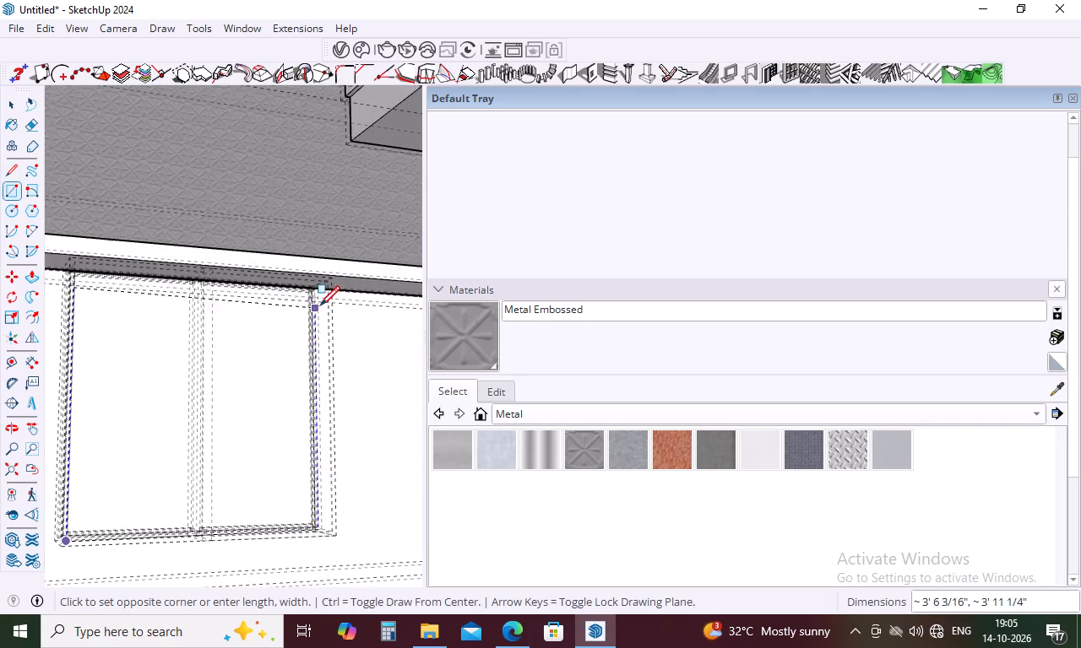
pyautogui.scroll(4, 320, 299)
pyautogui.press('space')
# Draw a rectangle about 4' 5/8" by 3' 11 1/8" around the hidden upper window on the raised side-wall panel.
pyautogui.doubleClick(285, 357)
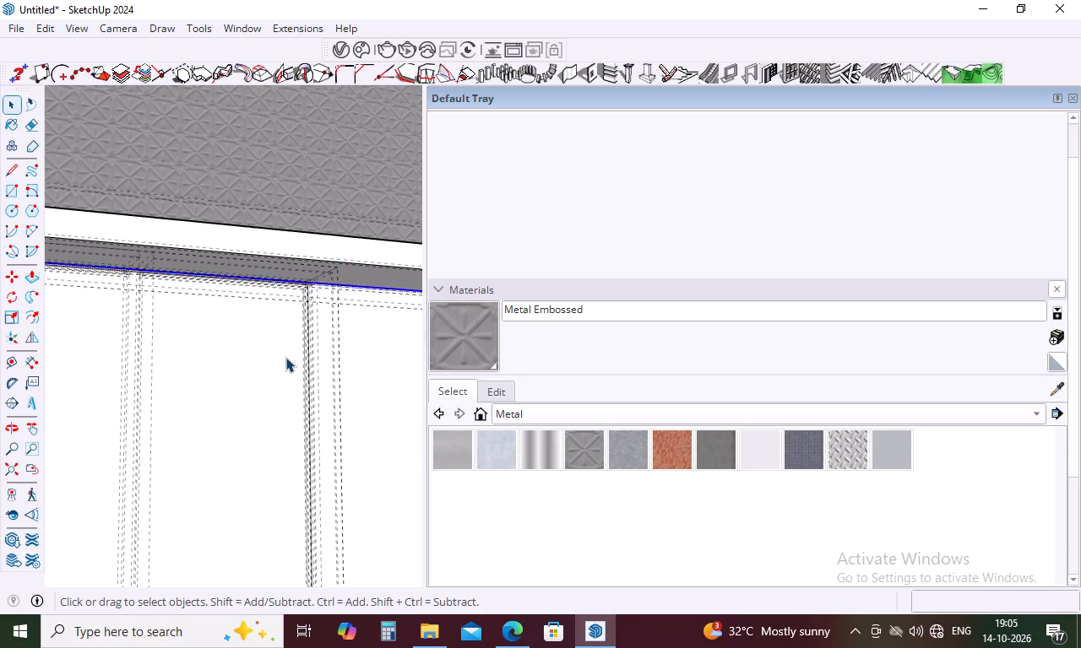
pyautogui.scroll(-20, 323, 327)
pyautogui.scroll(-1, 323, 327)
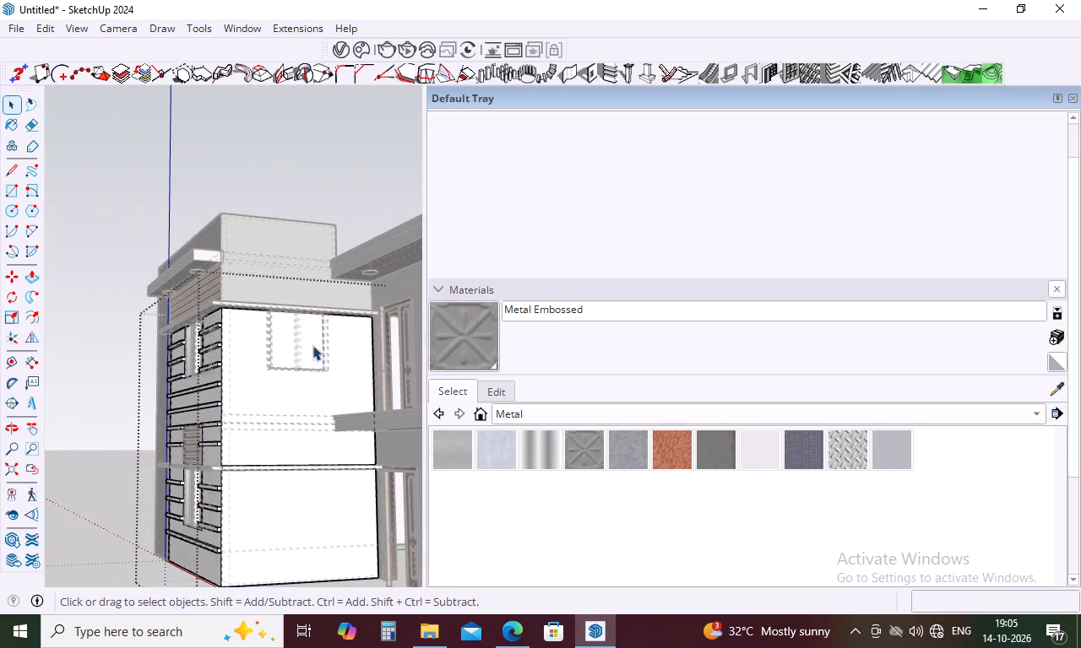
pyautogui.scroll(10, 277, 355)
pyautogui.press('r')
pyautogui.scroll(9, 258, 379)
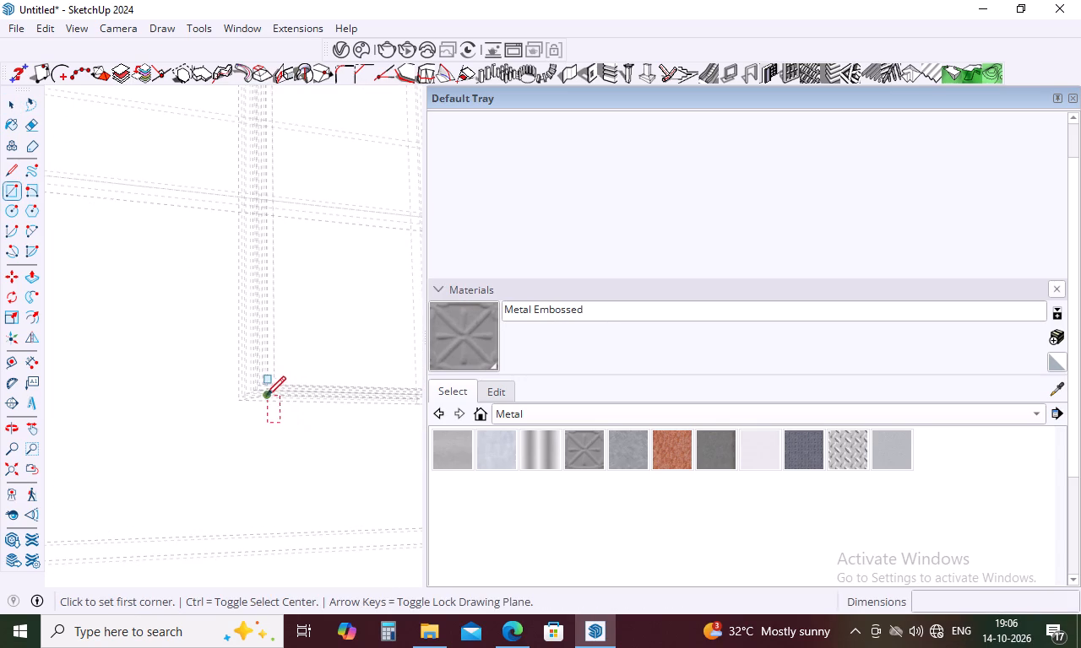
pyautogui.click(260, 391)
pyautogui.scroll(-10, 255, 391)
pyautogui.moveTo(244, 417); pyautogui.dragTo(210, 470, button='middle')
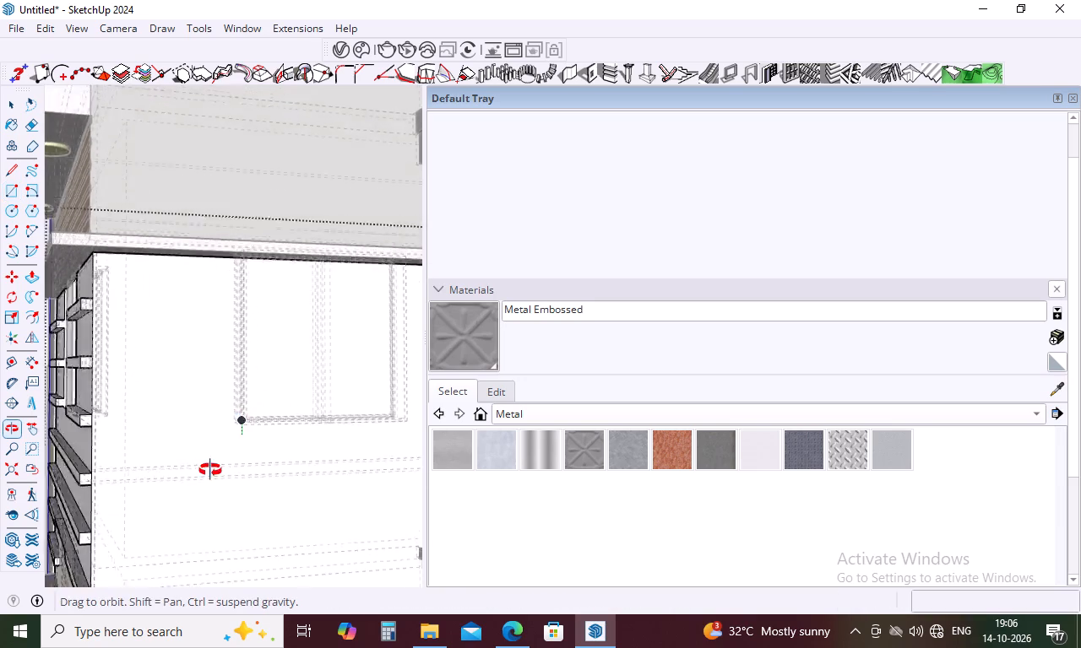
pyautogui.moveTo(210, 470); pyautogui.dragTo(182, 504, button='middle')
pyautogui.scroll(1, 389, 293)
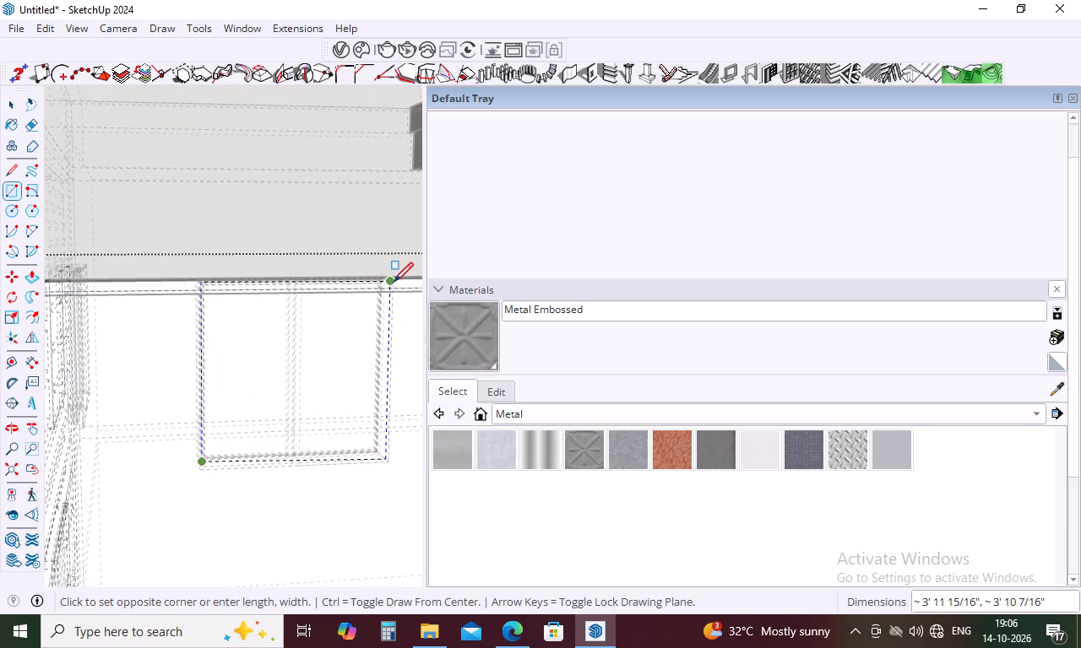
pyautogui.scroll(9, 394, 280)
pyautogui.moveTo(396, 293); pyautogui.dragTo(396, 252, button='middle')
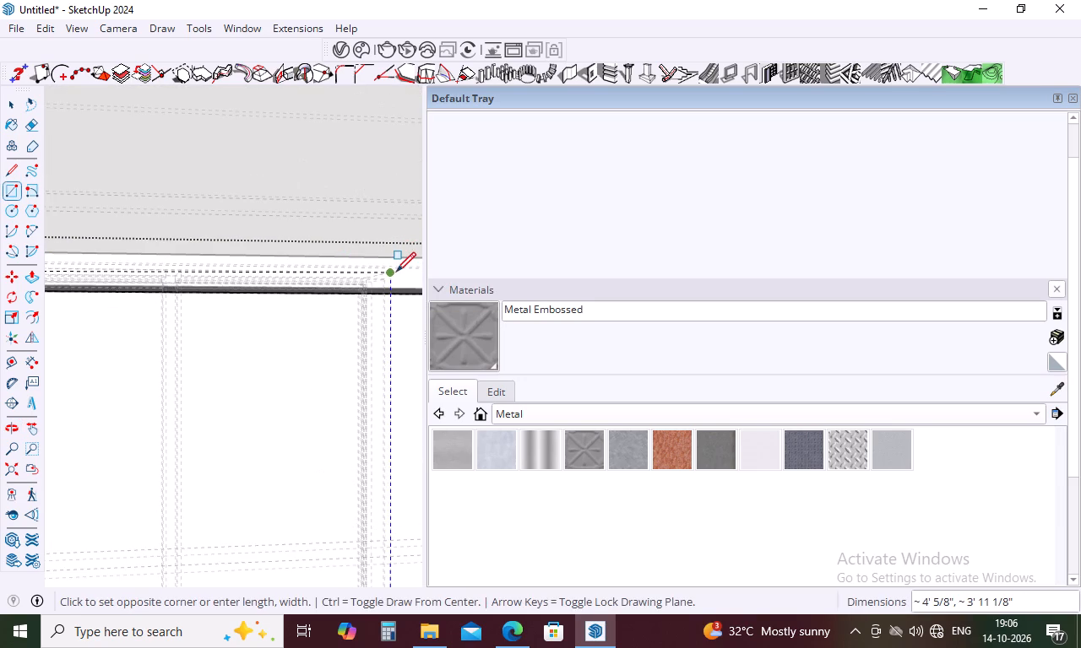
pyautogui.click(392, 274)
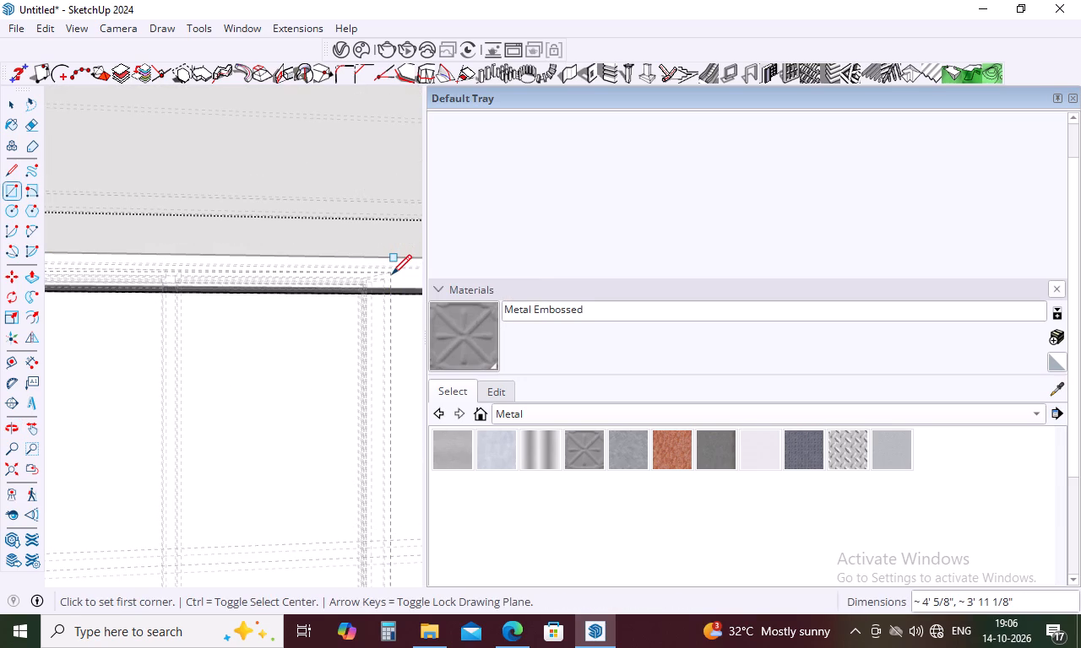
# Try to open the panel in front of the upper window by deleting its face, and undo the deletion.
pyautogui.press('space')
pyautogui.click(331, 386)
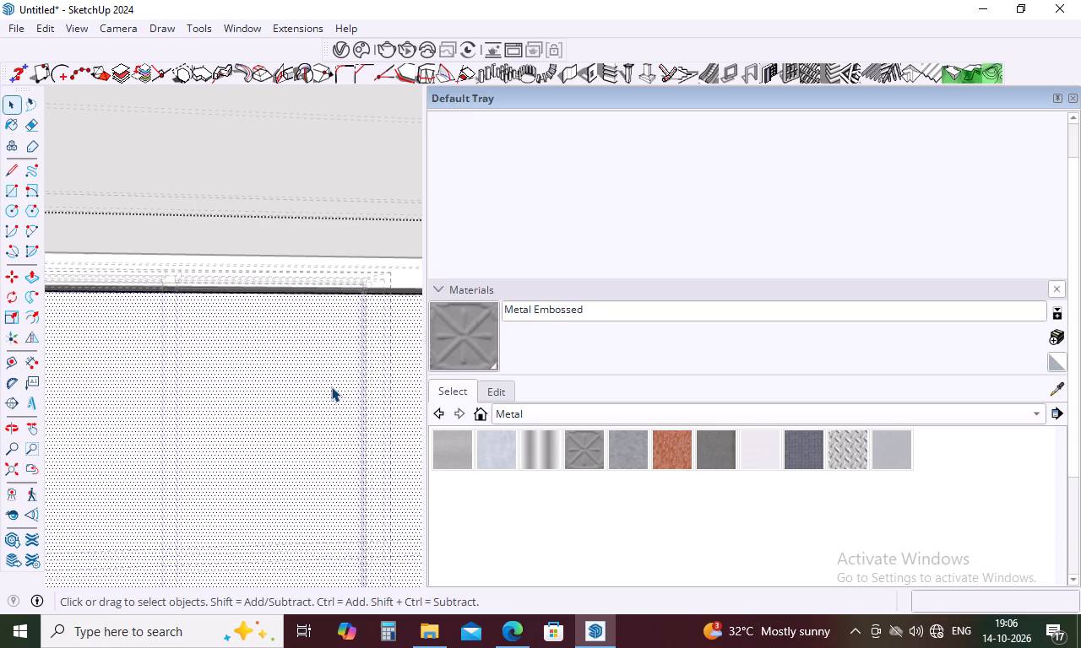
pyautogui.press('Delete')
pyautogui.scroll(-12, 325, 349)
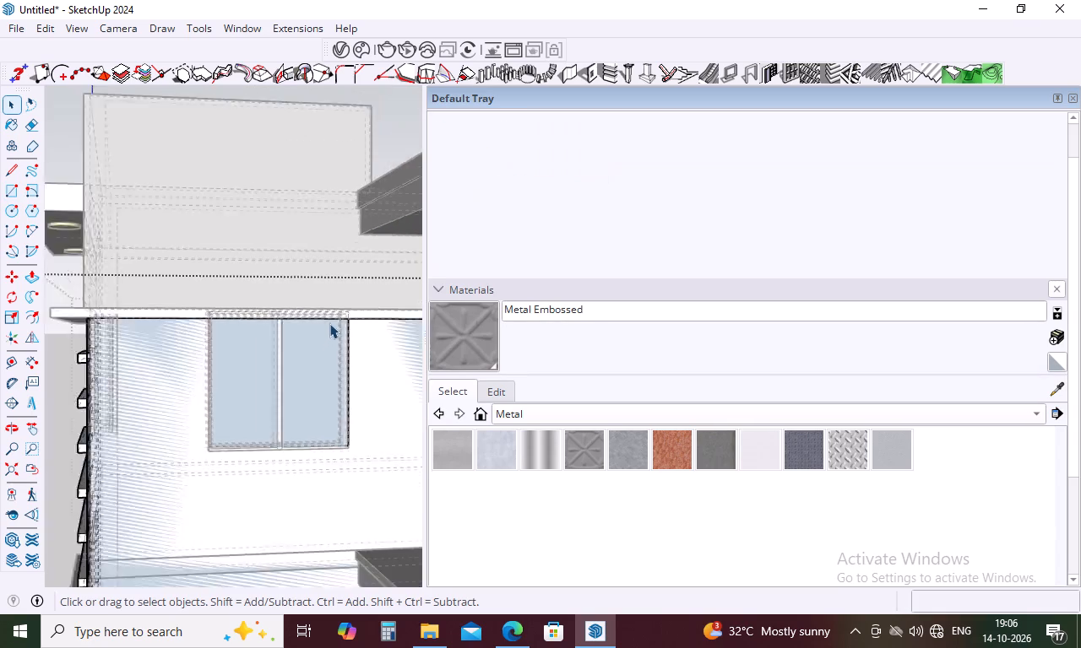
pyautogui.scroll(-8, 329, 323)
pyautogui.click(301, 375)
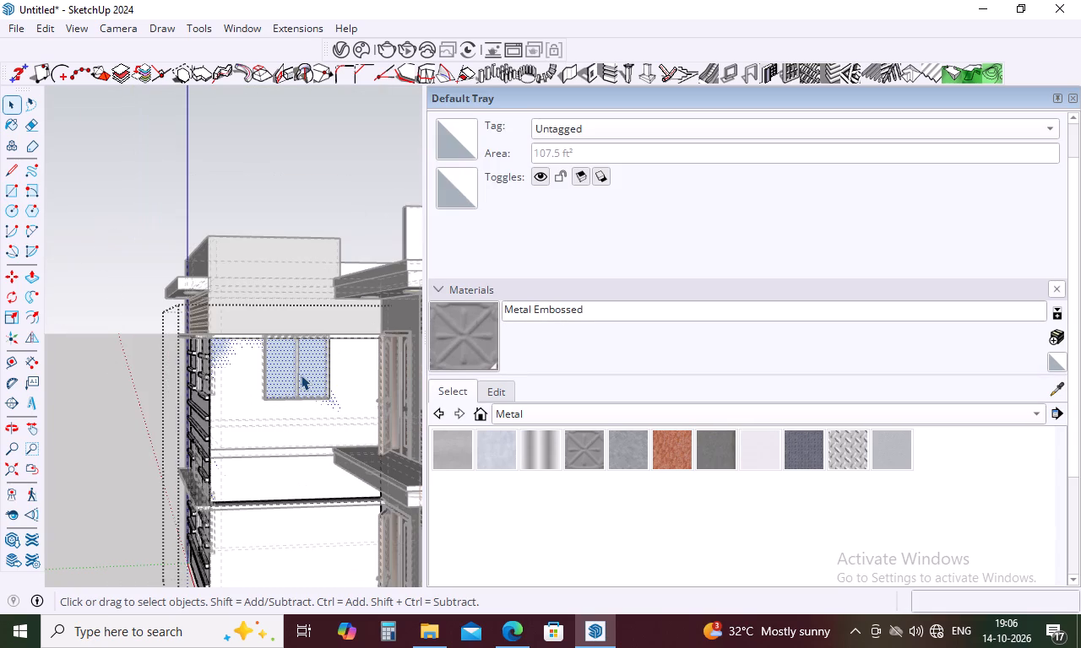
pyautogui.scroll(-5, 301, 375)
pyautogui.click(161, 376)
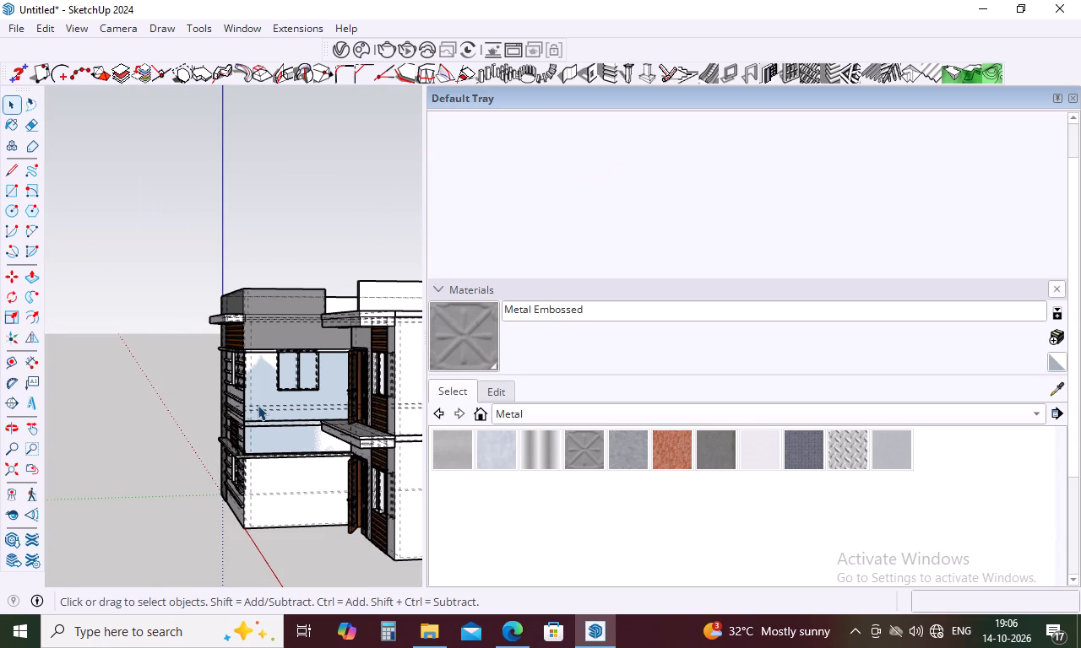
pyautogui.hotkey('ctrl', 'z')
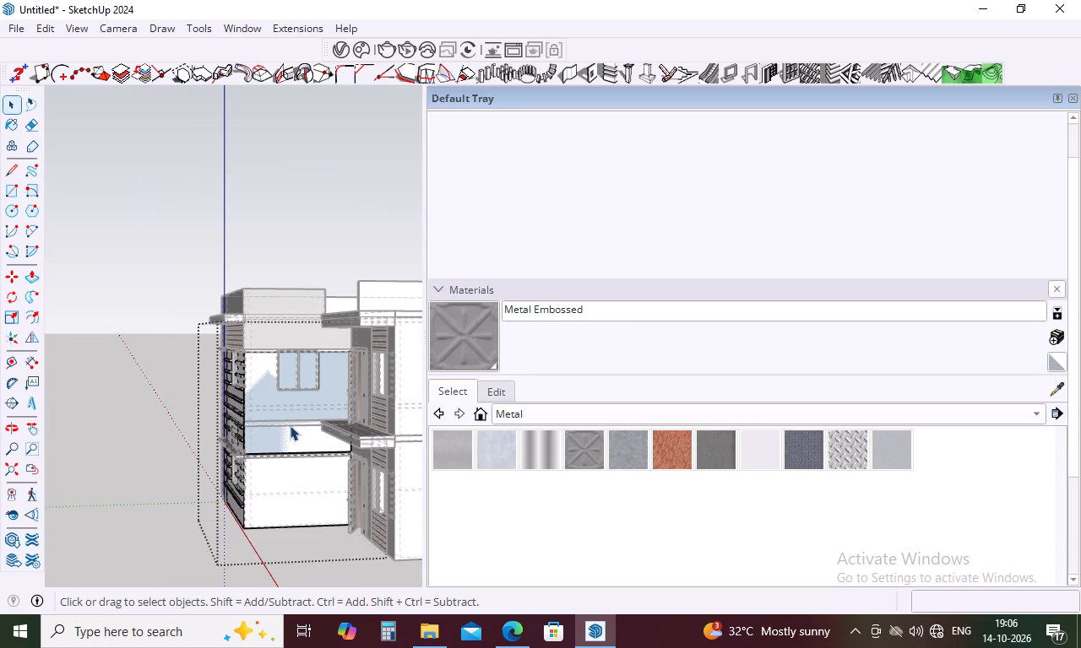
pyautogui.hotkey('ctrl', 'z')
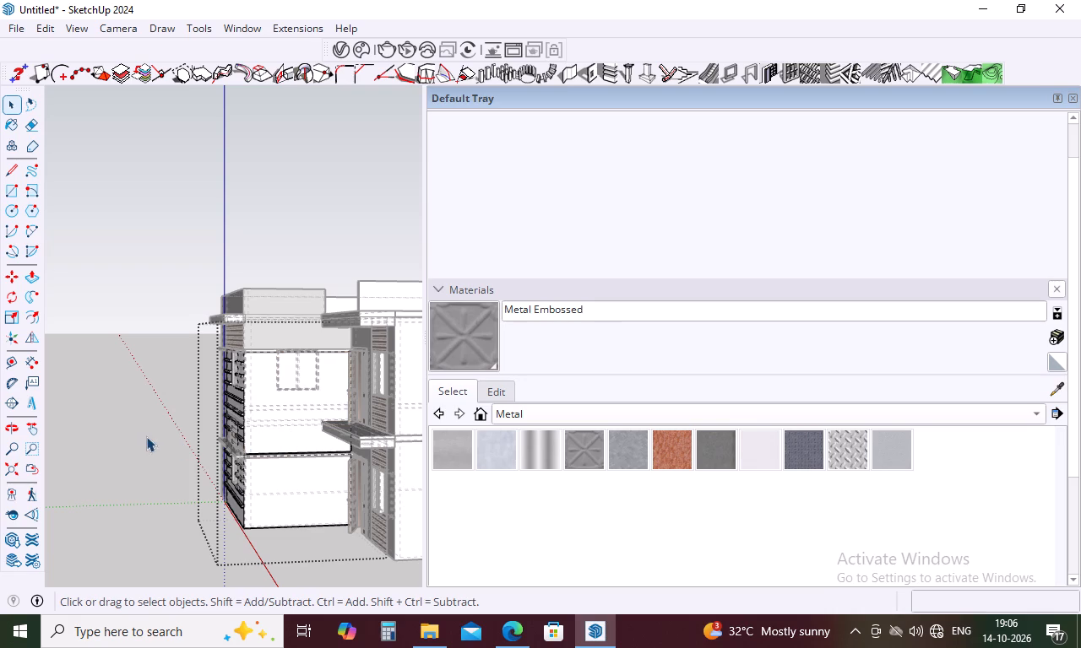
# Undo the preceding ledge and side-wall edits back to before the raised panel covered the upper window.
pyautogui.click(144, 436)
pyautogui.moveTo(272, 433); pyautogui.dragTo(427, 444, button='middle')
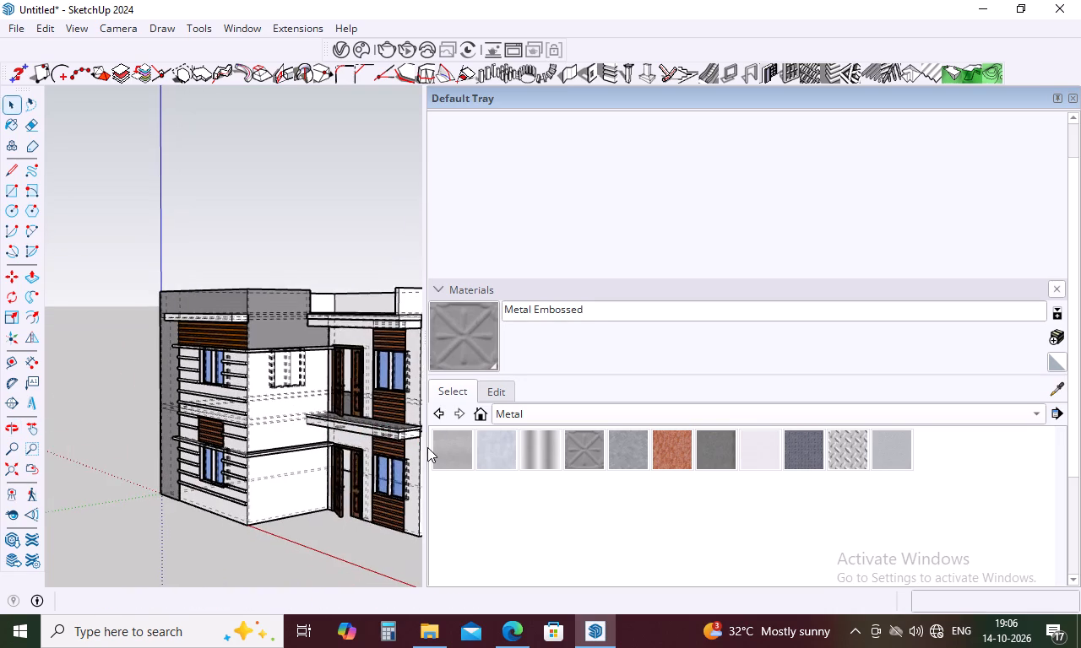
pyautogui.hotkey('ctrl', 'z')
pyautogui.hotkey('ctrl', 'z')
pyautogui.hotkey('ctrl', 'z')
pyautogui.hotkey('ctrl', 'z')
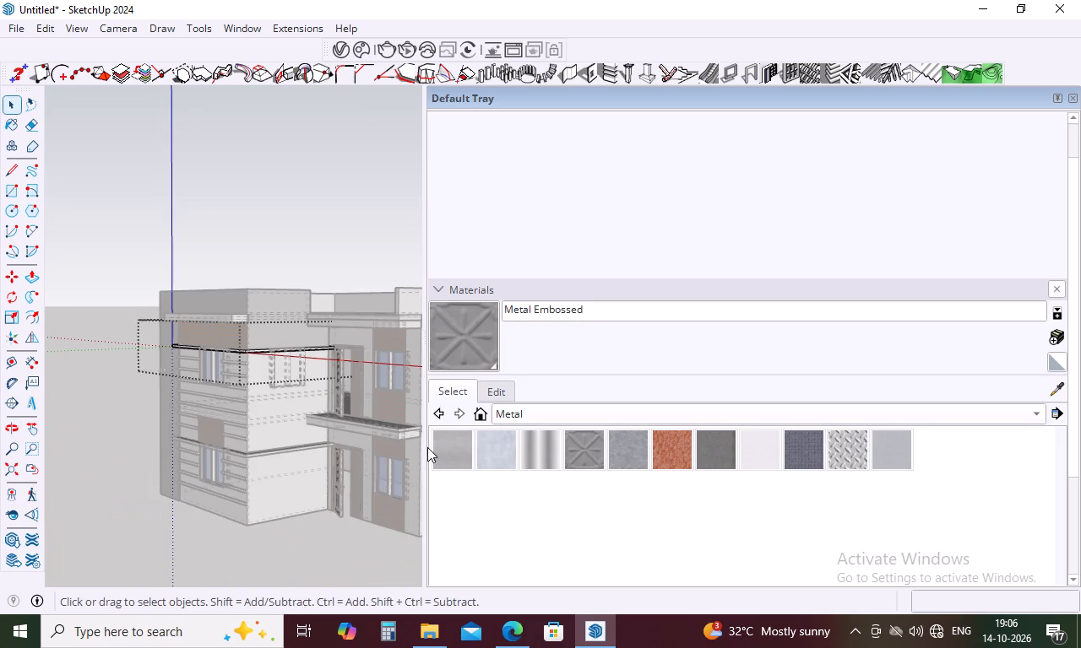
pyautogui.hotkey('ctrl', 'z')
pyautogui.hotkey('ctrl', 'z')
pyautogui.hotkey('ctrl', 'z')
pyautogui.hotkey('ctrl', 'z')
pyautogui.hotkey('ctrl', 'z')
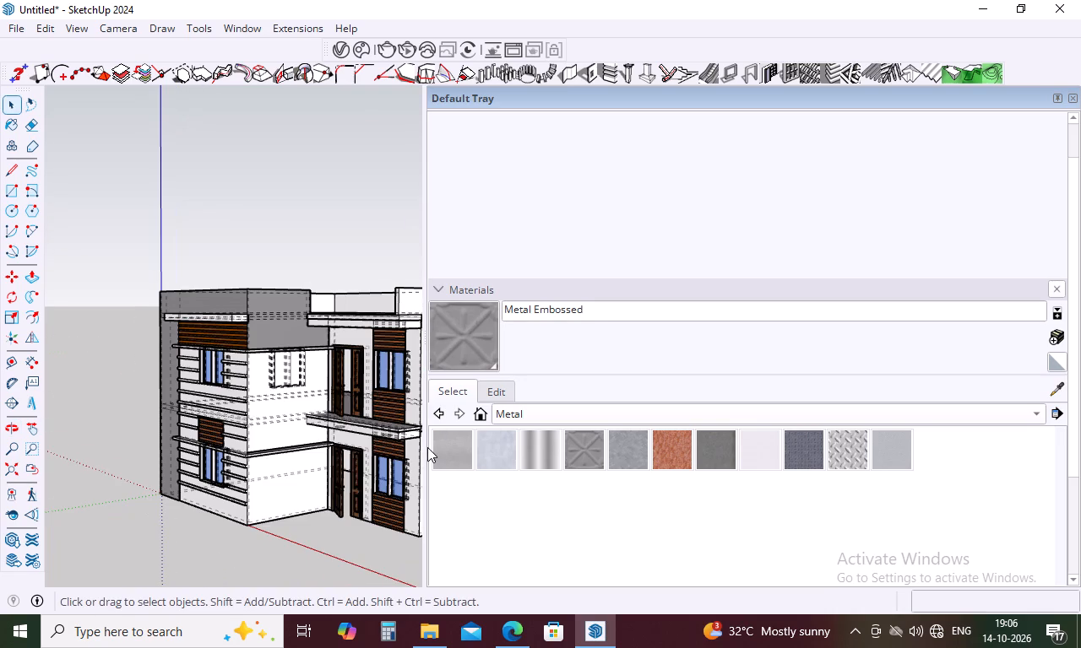
pyautogui.hotkey('ctrl', 'z')
pyautogui.hotkey('ctrl', 'z')
pyautogui.hotkey('ctrl', 'z')
pyautogui.hotkey('ctrl', 'z')
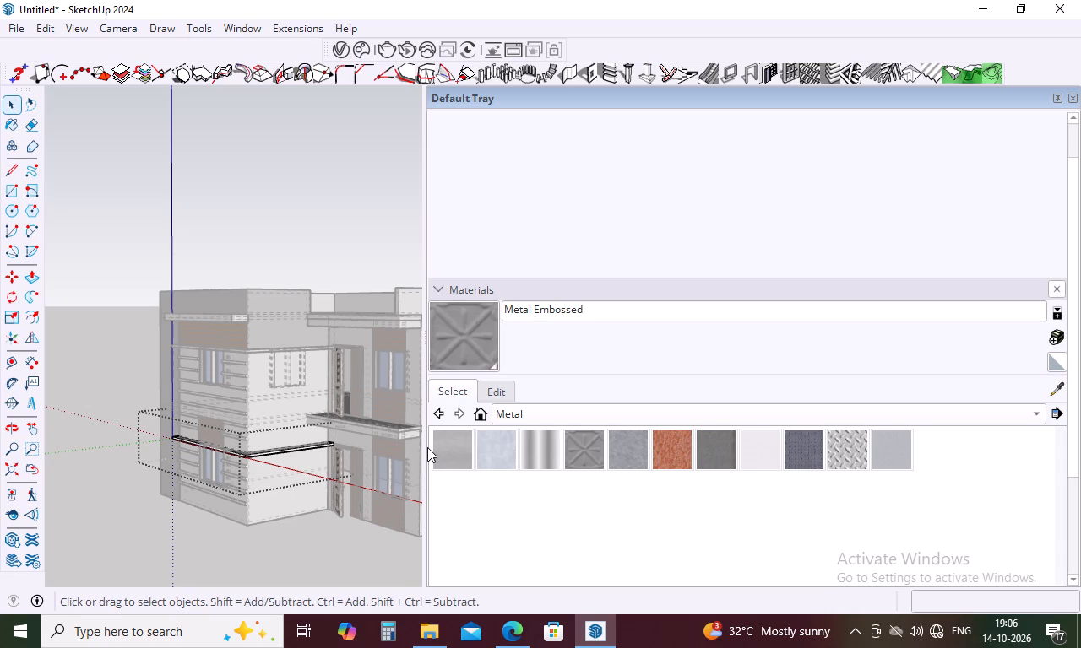
pyautogui.hotkey('ctrl', 'z')
pyautogui.hotkey('ctrl', 'z')
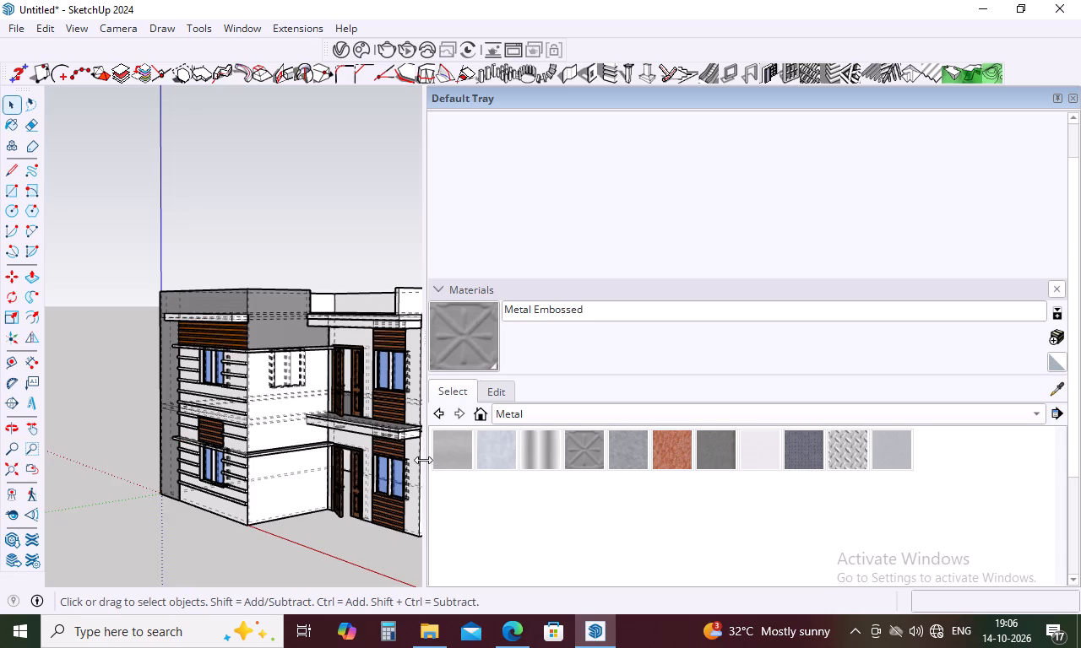
pyautogui.hotkey('ctrl', 'z')
pyautogui.hotkey('ctrl', 'z')
pyautogui.hotkey('ctrl', 'z')
pyautogui.hotkey('ctrl', 'z')
pyautogui.hotkey('ctrl', 'z')
pyautogui.hotkey('ctrl', 'z')
pyautogui.keyDown('ctrl'); pyautogui.scroll(9, 274, 385); pyautogui.keyUp('ctrl')
pyautogui.hotkey('ctrl', 'z')
pyautogui.hotkey('ctrl', 'z')
pyautogui.hotkey('ctrl', 'z')
pyautogui.hotkey('ctrl', 'z')
pyautogui.hotkey('ctrl', 'z')
pyautogui.hotkey('ctrl', 'z')
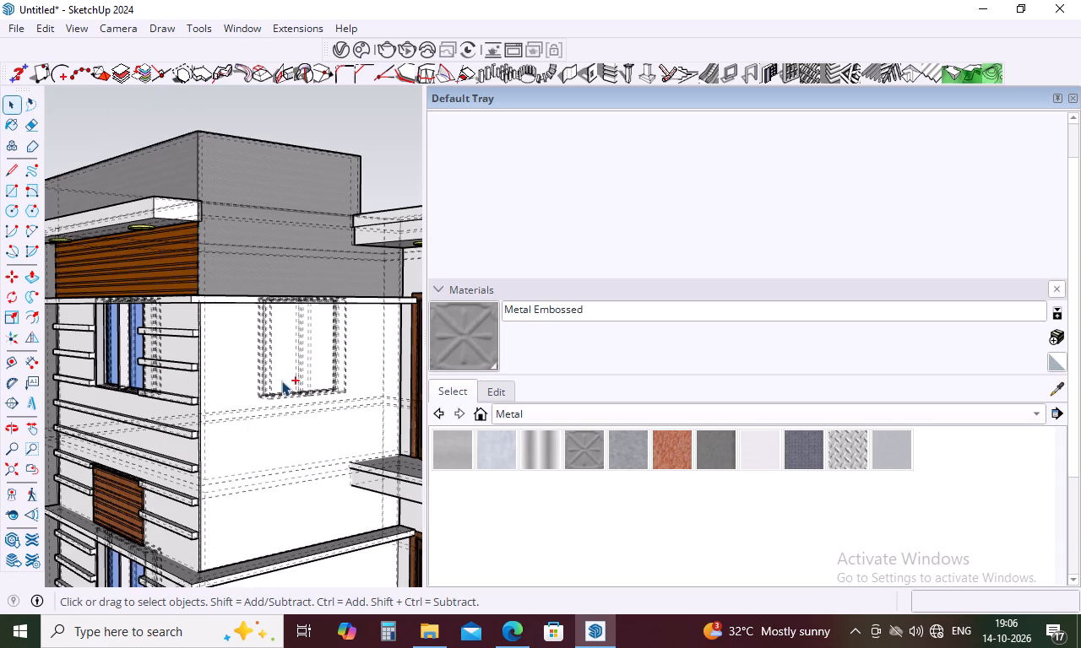
pyautogui.hotkey('ctrl', 'z')
pyautogui.hotkey('ctrl', 'z')
pyautogui.hotkey('ctrl', 'z')
pyautogui.hotkey('ctrl', 'z')
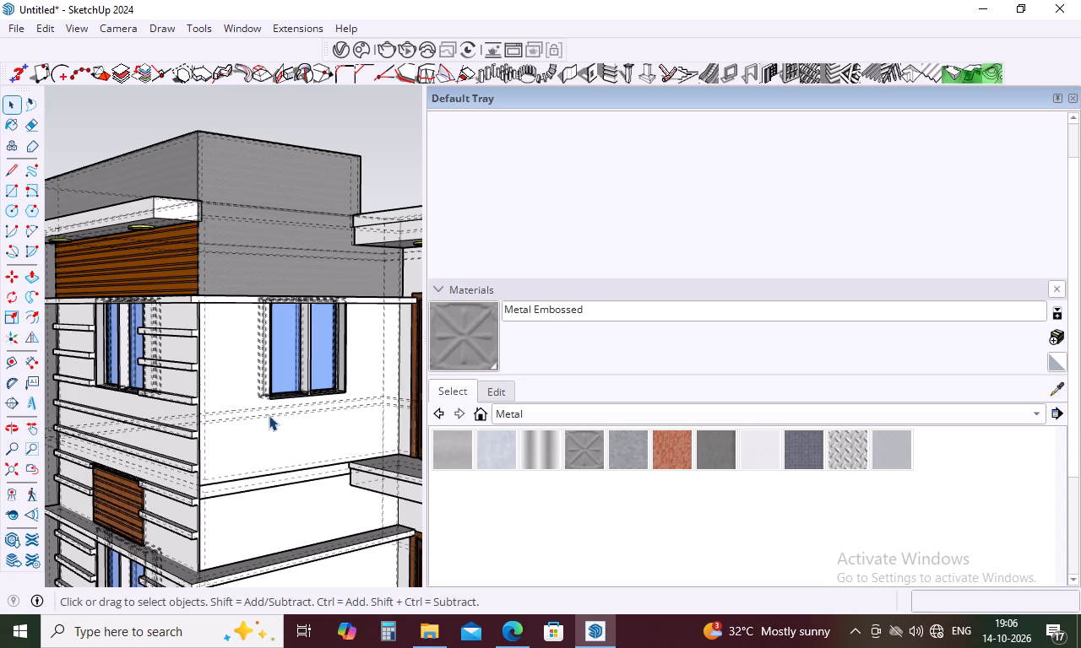
# Turn off the display of hidden back edges.
pyautogui.press('space')
pyautogui.scroll(10, 209, 445)
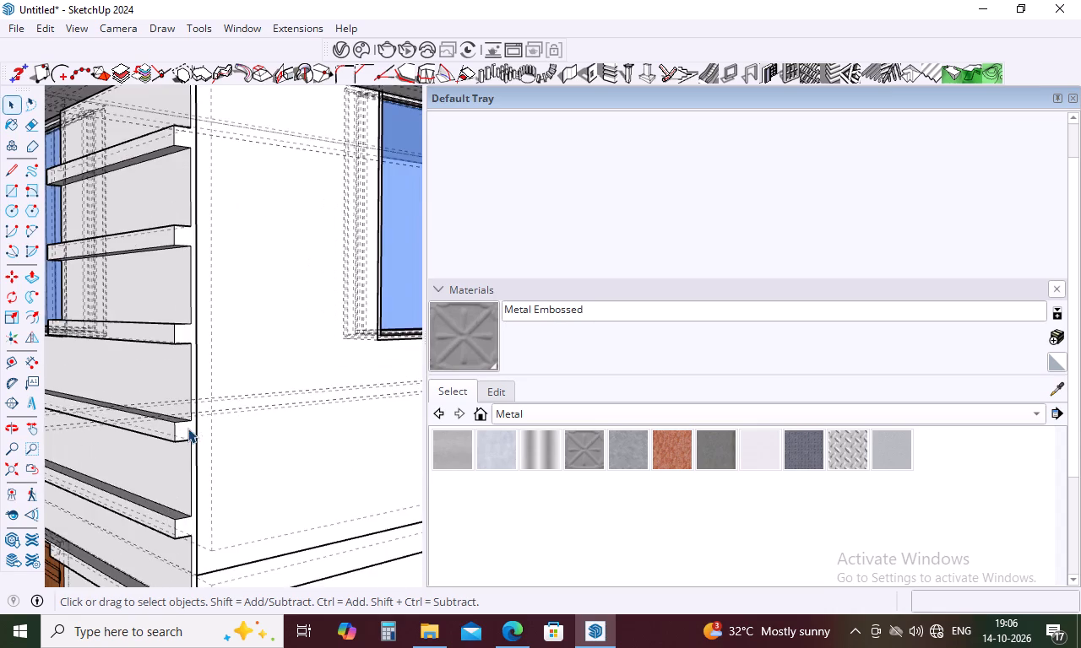
pyautogui.scroll(-10, 187, 428)
pyautogui.scroll(5, 195, 406)
pyautogui.scroll(-5, 195, 404)
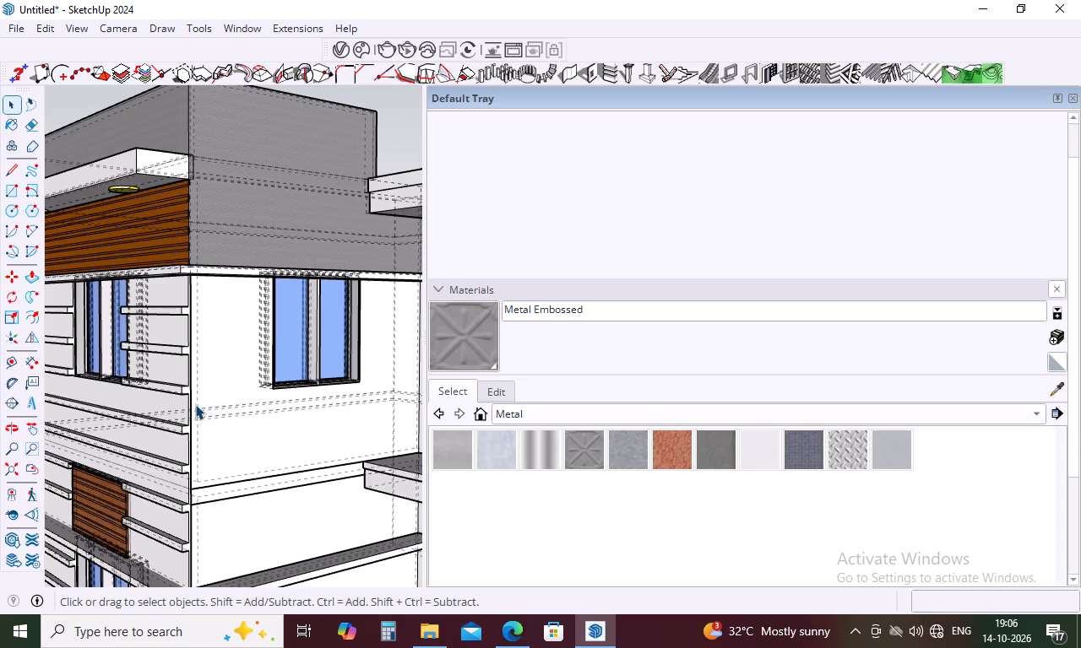
pyautogui.press('k')
pyautogui.scroll(-5, 195, 402)
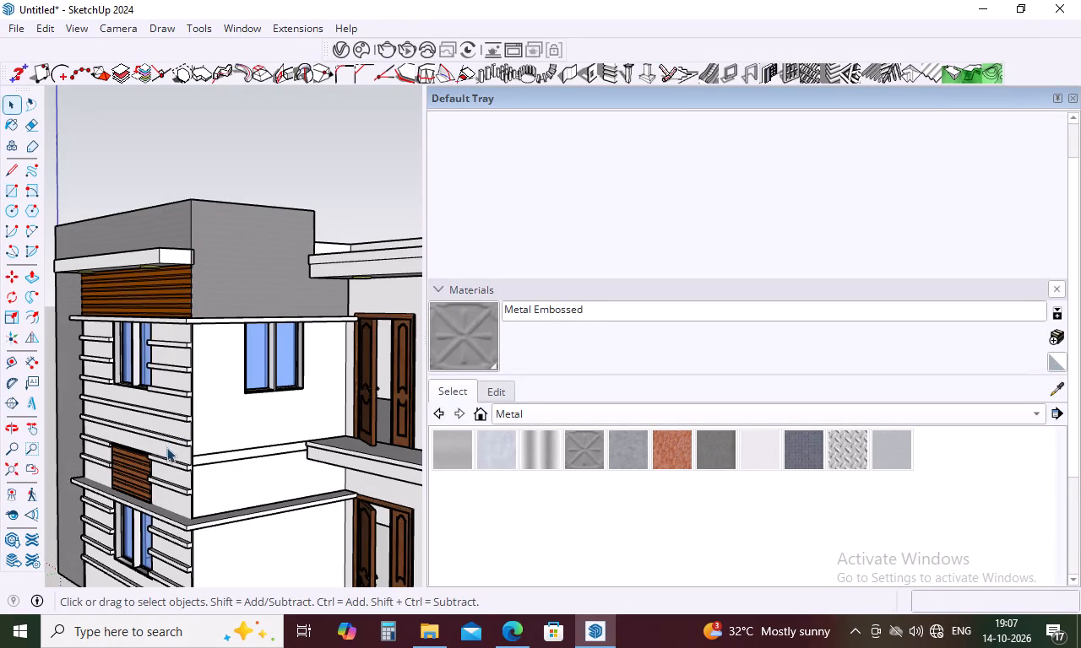
# Draw a 10' by 10' 9" rectangle on the side wall from the front corner under the upper ledge to the lower ledge's far end.
pyautogui.scroll(4, 253, 365)
pyautogui.moveTo(191, 373); pyautogui.dragTo(142, 354, button='middle')
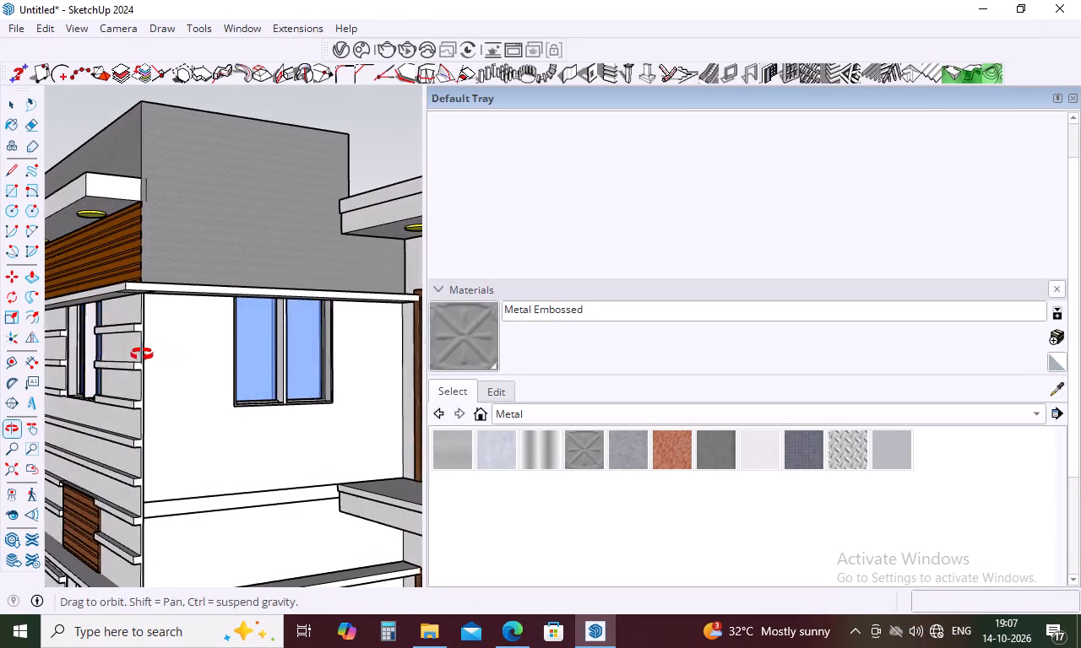
pyautogui.moveTo(142, 354); pyautogui.dragTo(138, 353, button='middle')
pyautogui.scroll(14, 121, 322)
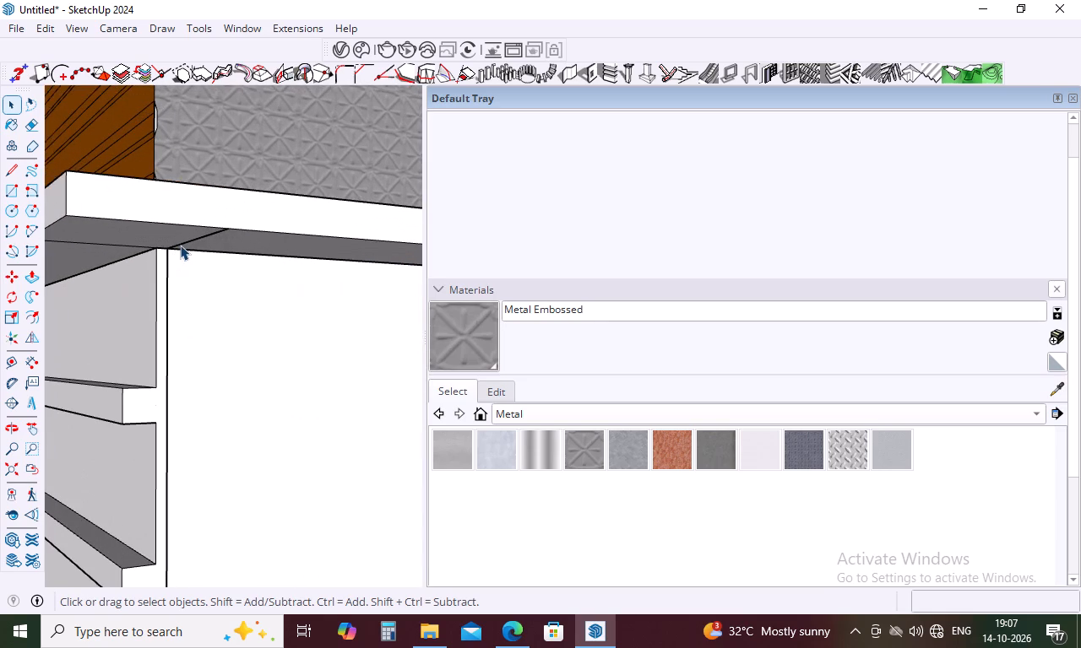
pyautogui.press('Escape')
pyautogui.press('r')
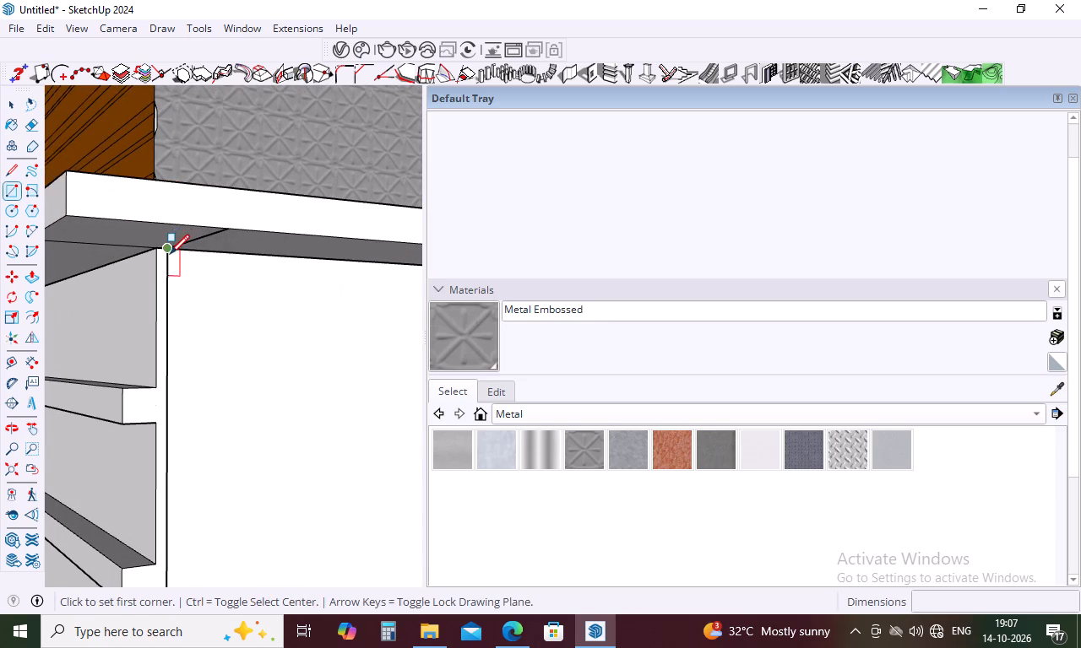
pyautogui.scroll(13, 170, 254)
pyautogui.click(165, 238)
pyautogui.scroll(-20, 165, 237)
pyautogui.scroll(-13, 165, 237)
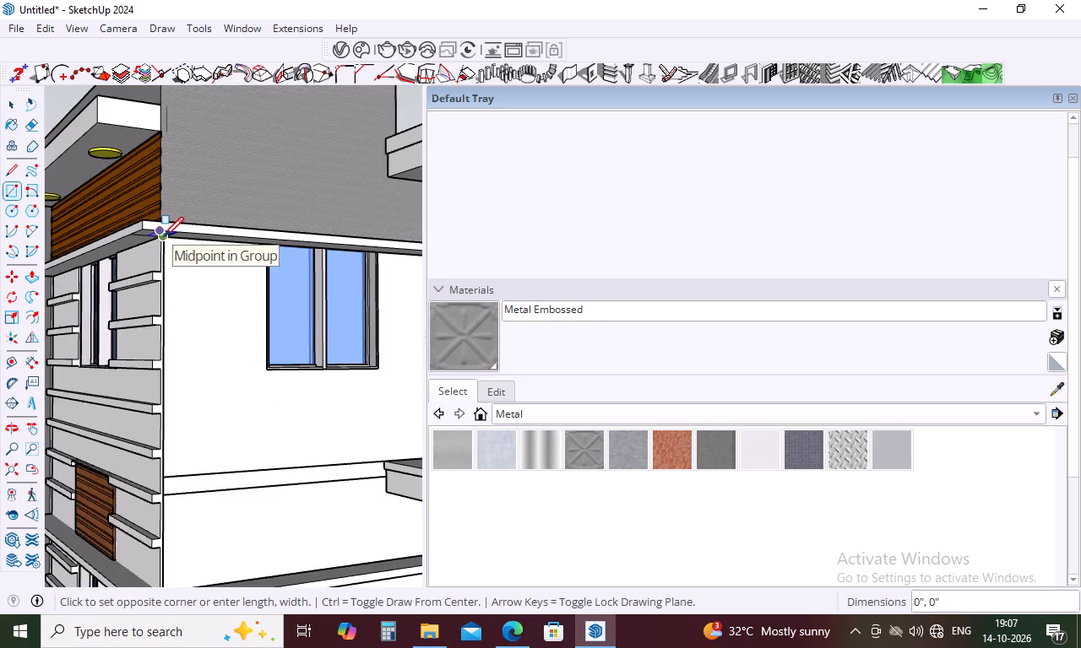
pyautogui.scroll(-3, 164, 236)
pyautogui.scroll(10, 356, 442)
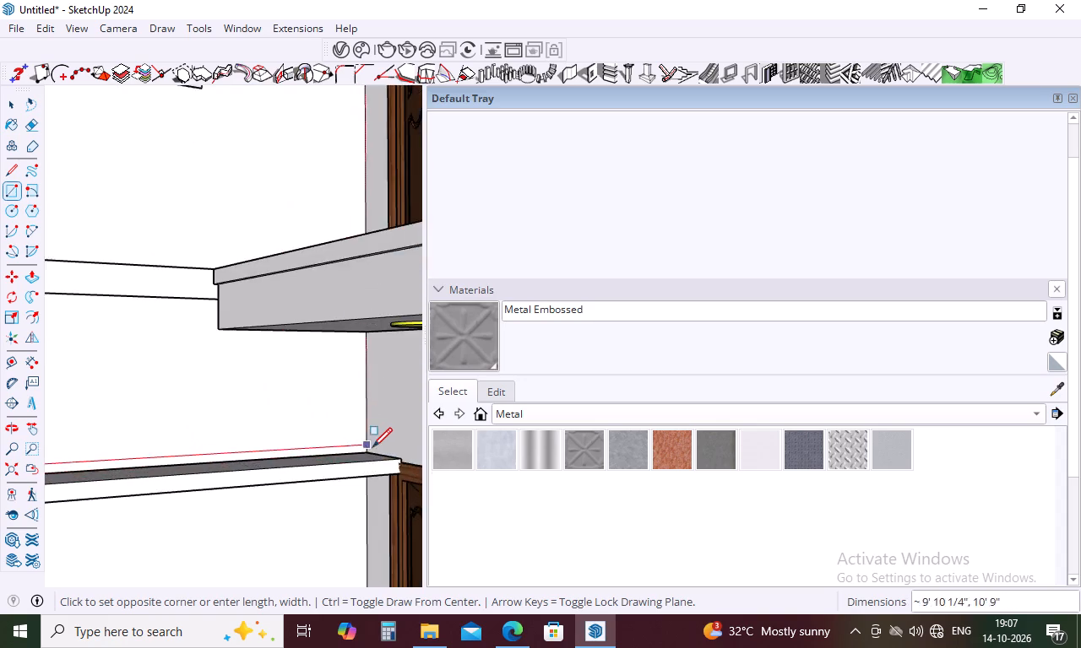
pyautogui.scroll(14, 372, 447)
pyautogui.click(337, 457)
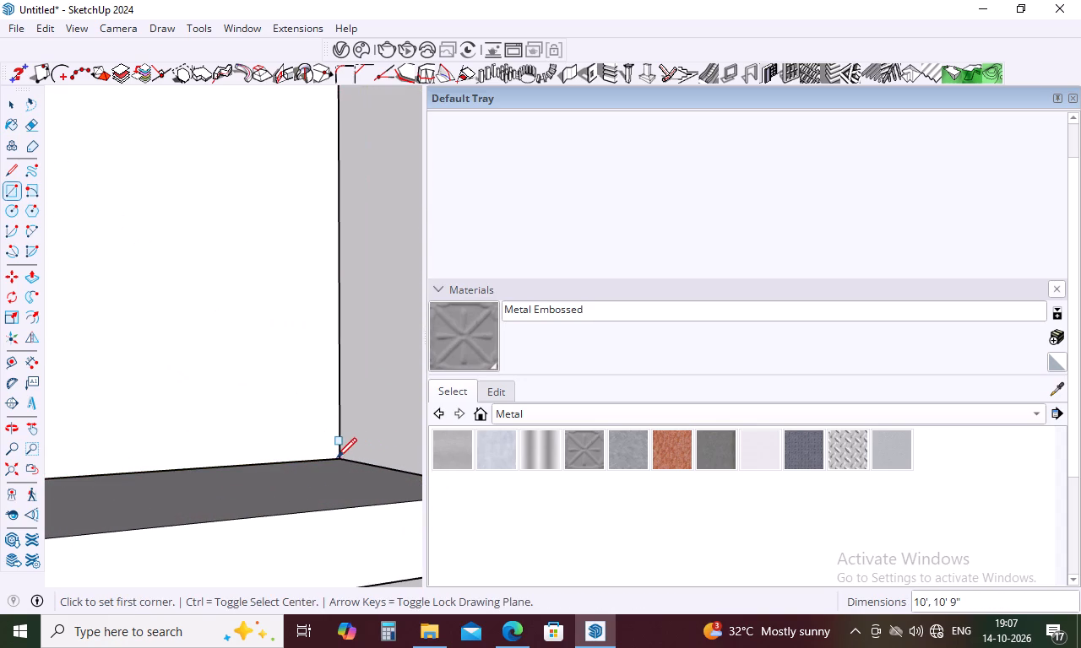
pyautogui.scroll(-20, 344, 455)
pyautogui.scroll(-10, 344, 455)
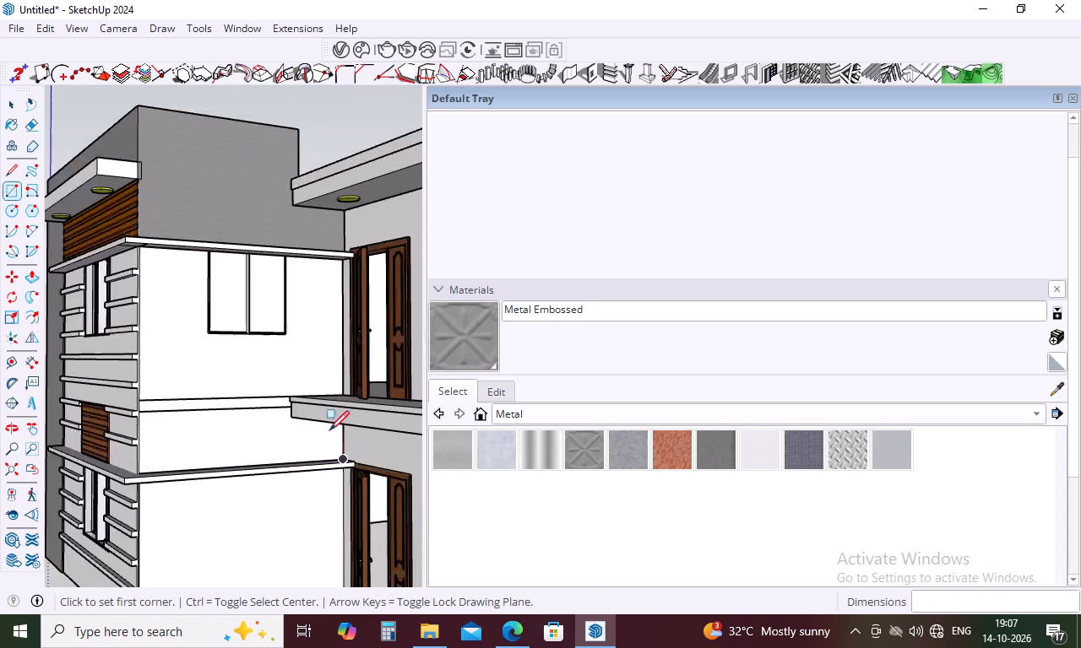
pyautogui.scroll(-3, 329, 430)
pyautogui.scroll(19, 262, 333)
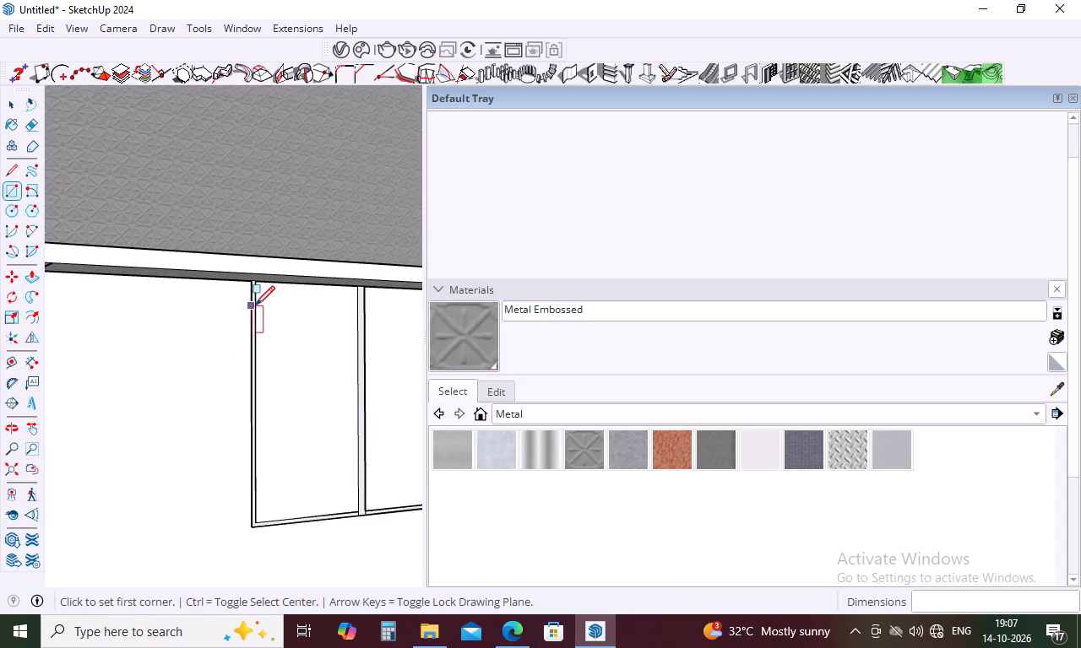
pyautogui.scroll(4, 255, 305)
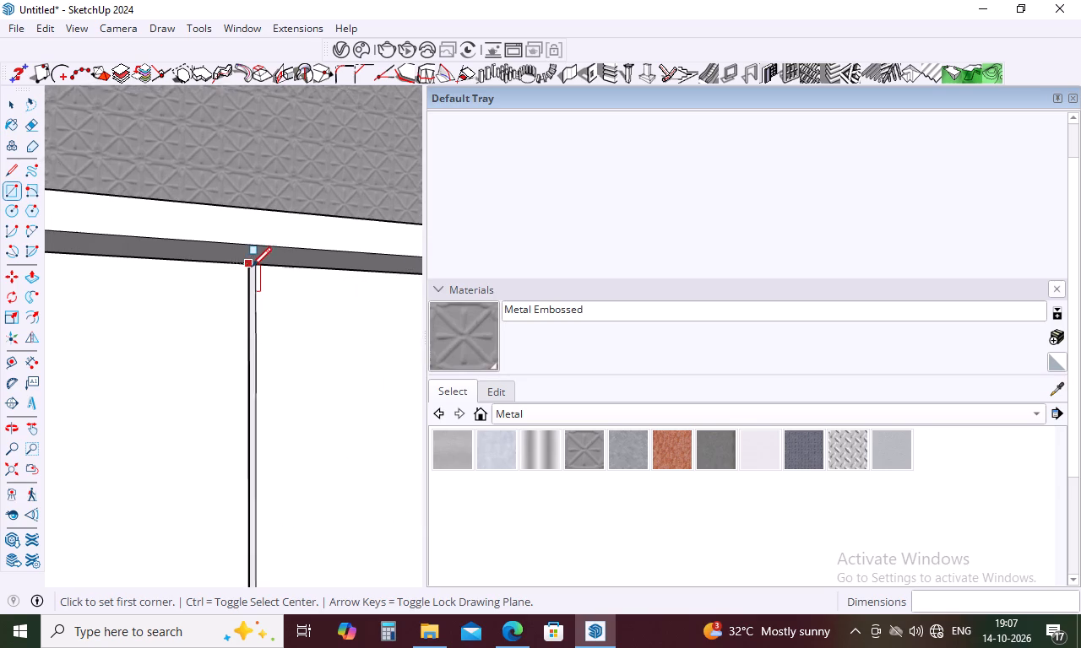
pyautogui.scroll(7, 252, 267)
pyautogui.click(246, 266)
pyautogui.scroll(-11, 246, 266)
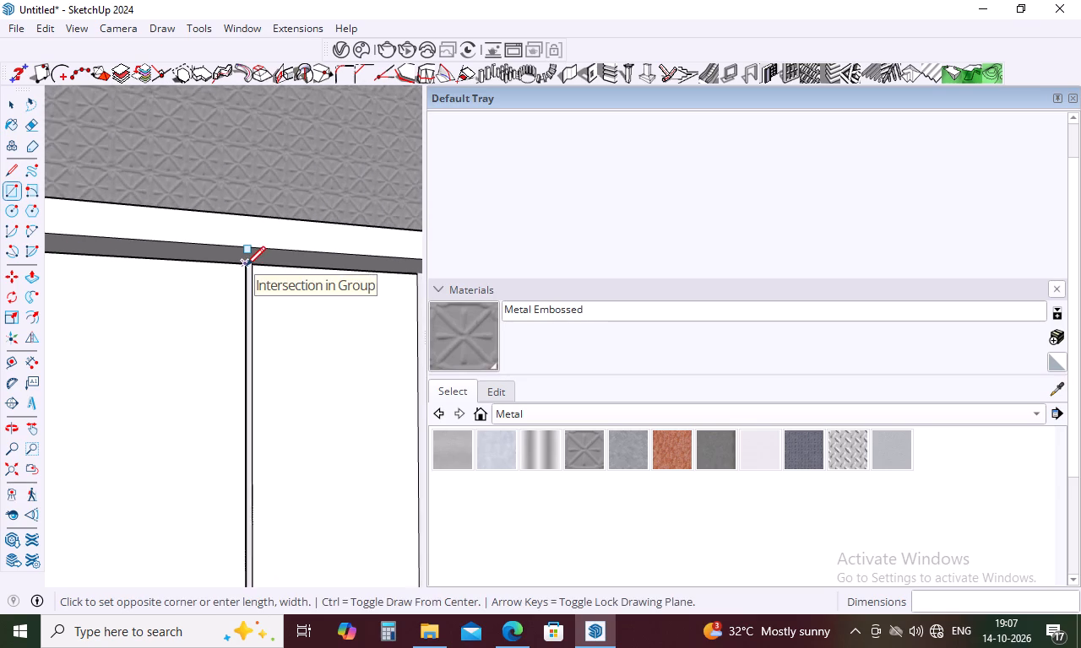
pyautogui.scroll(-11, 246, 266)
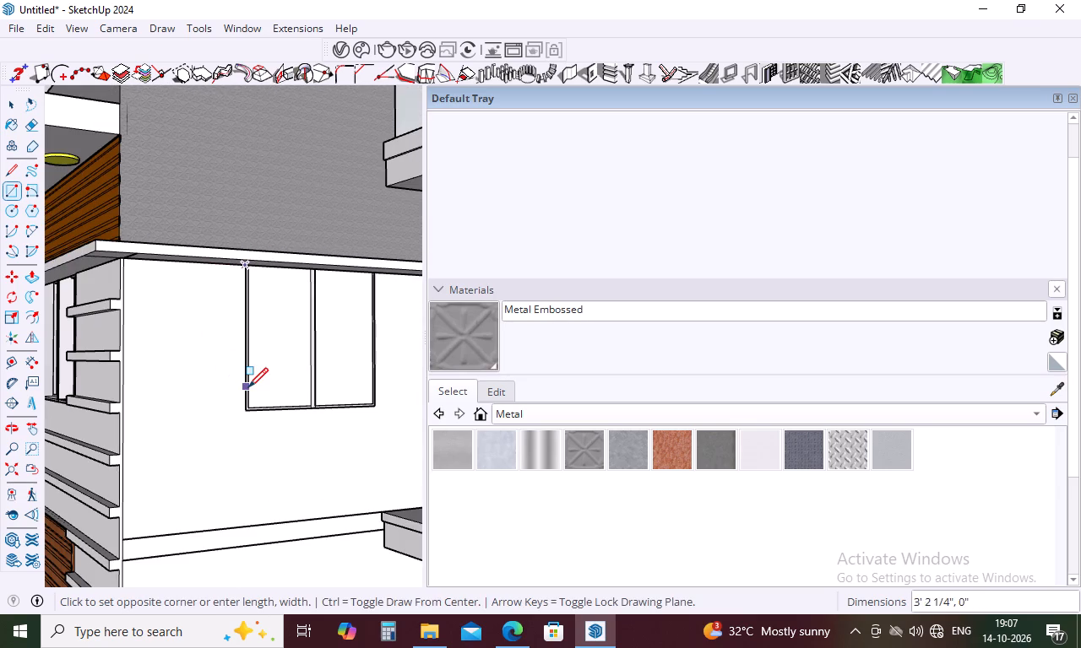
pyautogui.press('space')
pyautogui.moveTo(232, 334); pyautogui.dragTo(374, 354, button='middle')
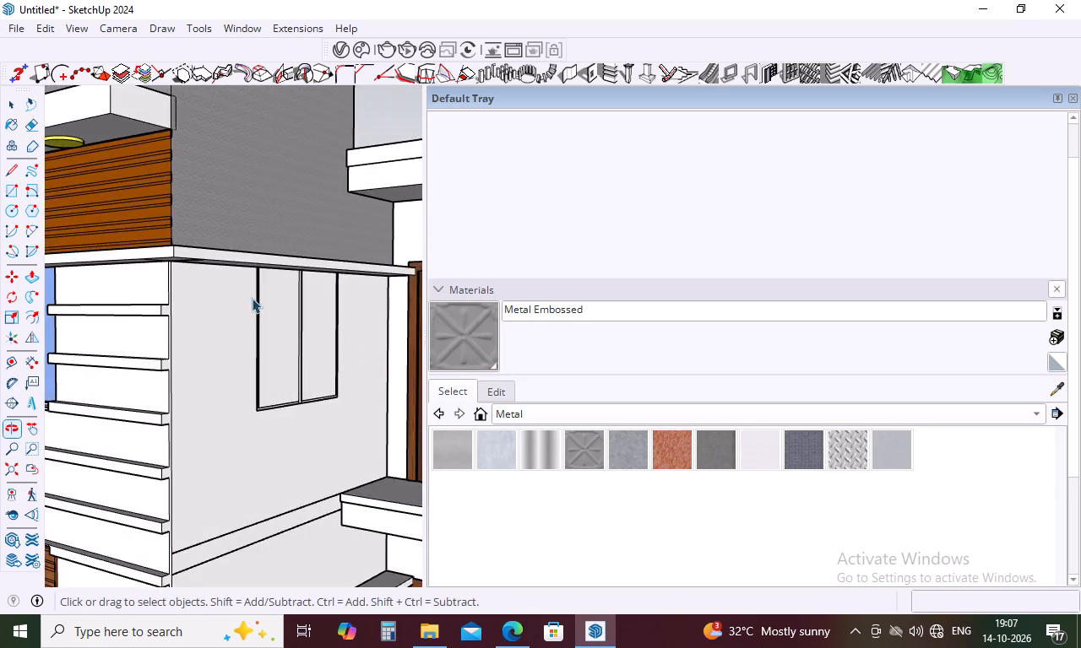
# Draw a 3' 9 1/2" by 4' 1 5/16" rectangle over the upper window, from its upper front corner to the opposite lower corner.
pyautogui.scroll(20, 249, 293)
pyautogui.scroll(14, 249, 293)
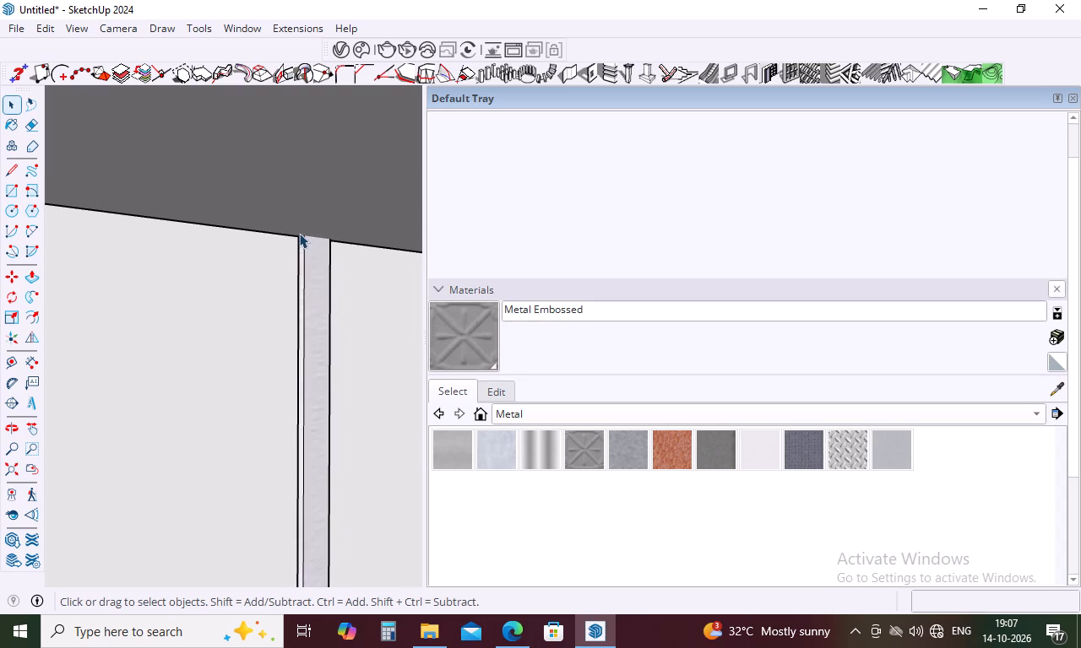
pyautogui.scroll(2, 299, 233)
pyautogui.press('r')
pyautogui.click(297, 241)
pyautogui.scroll(-20, 289, 247)
pyautogui.scroll(-14, 289, 247)
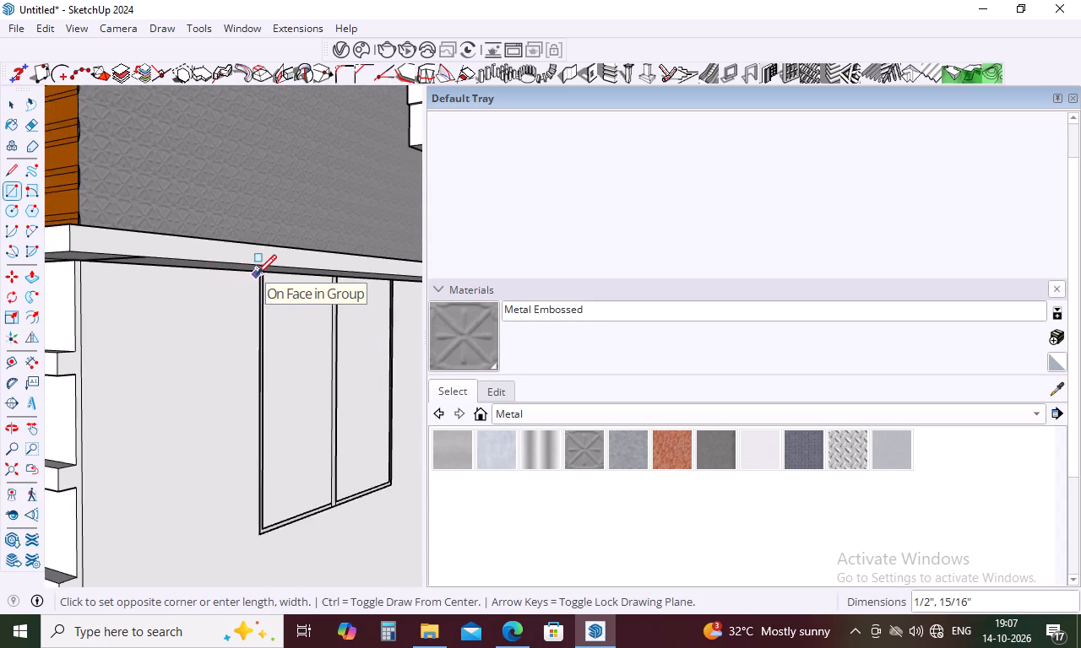
pyautogui.scroll(-3, 257, 274)
pyautogui.moveTo(365, 422); pyautogui.dragTo(0, 435, button='middle')
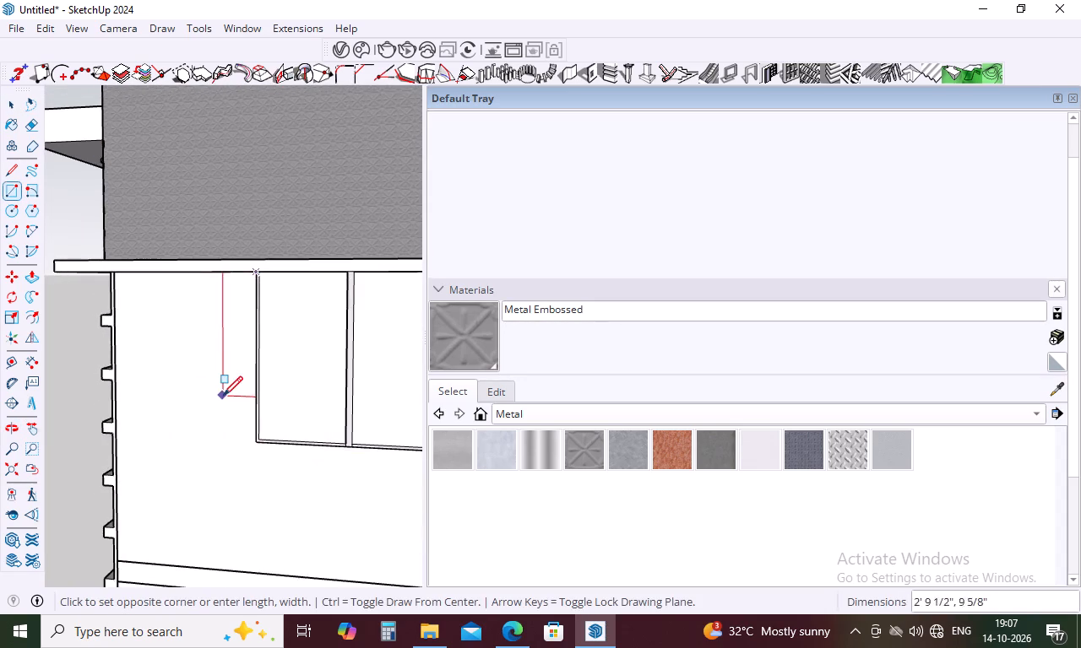
pyautogui.scroll(-11, 223, 396)
pyautogui.scroll(-10, 289, 417)
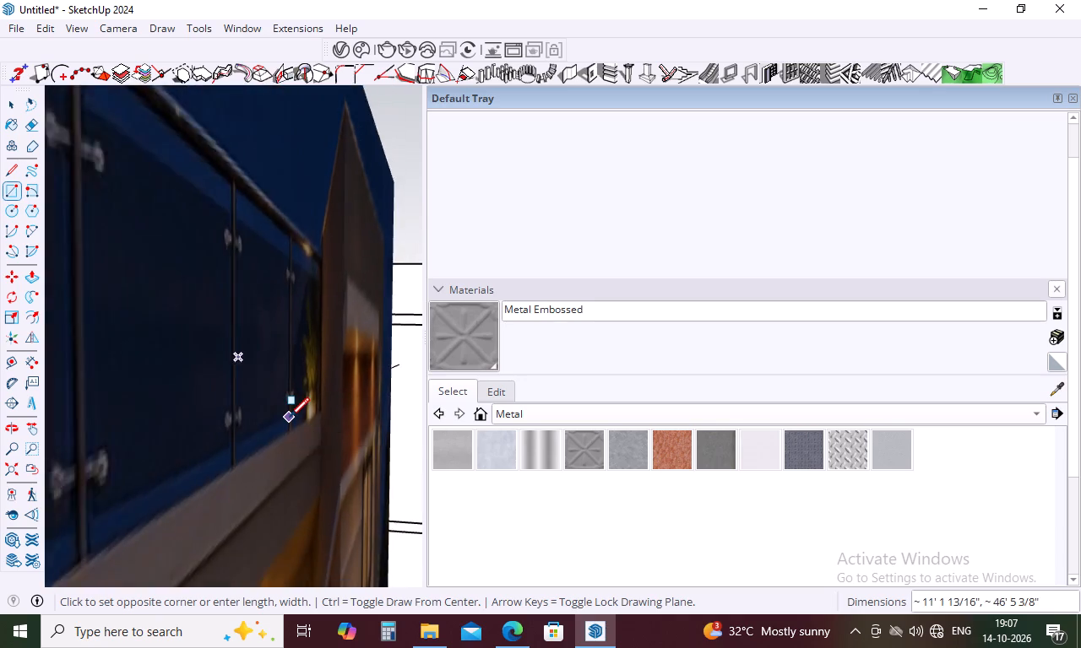
pyautogui.scroll(-20, 290, 417)
pyautogui.scroll(-2, 290, 417)
pyautogui.moveTo(200, 392); pyautogui.dragTo(392, 370, button='middle')
pyautogui.scroll(10, 339, 403)
pyautogui.moveTo(309, 409); pyautogui.dragTo(263, 421, button='middle')
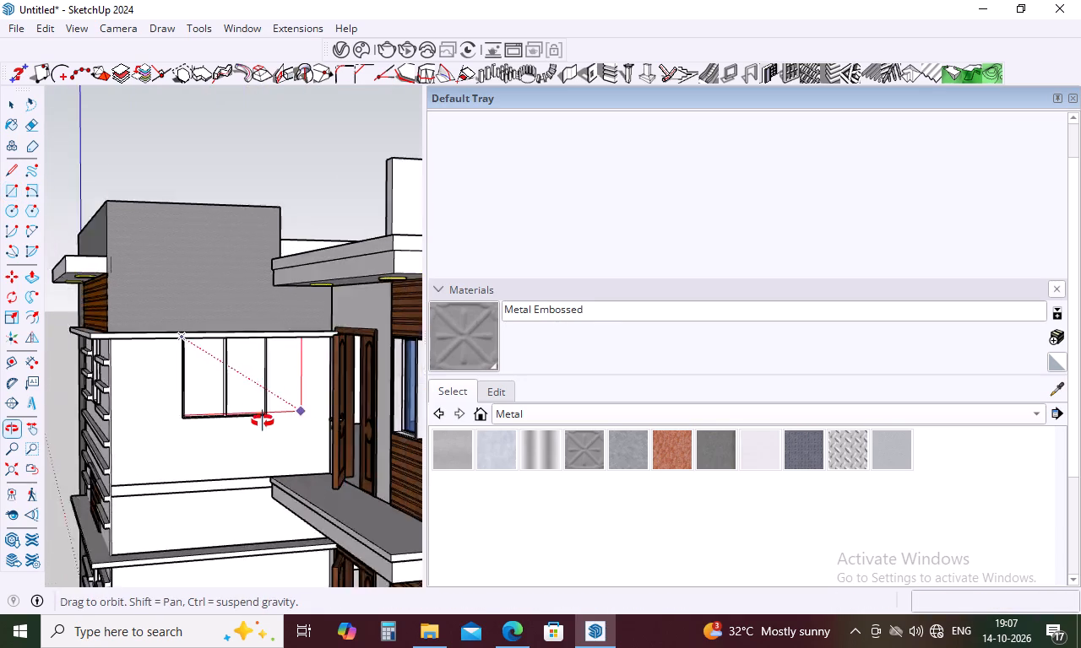
pyautogui.moveTo(263, 421); pyautogui.dragTo(242, 425, button='middle')
pyautogui.scroll(16, 254, 418)
pyautogui.scroll(6, 274, 408)
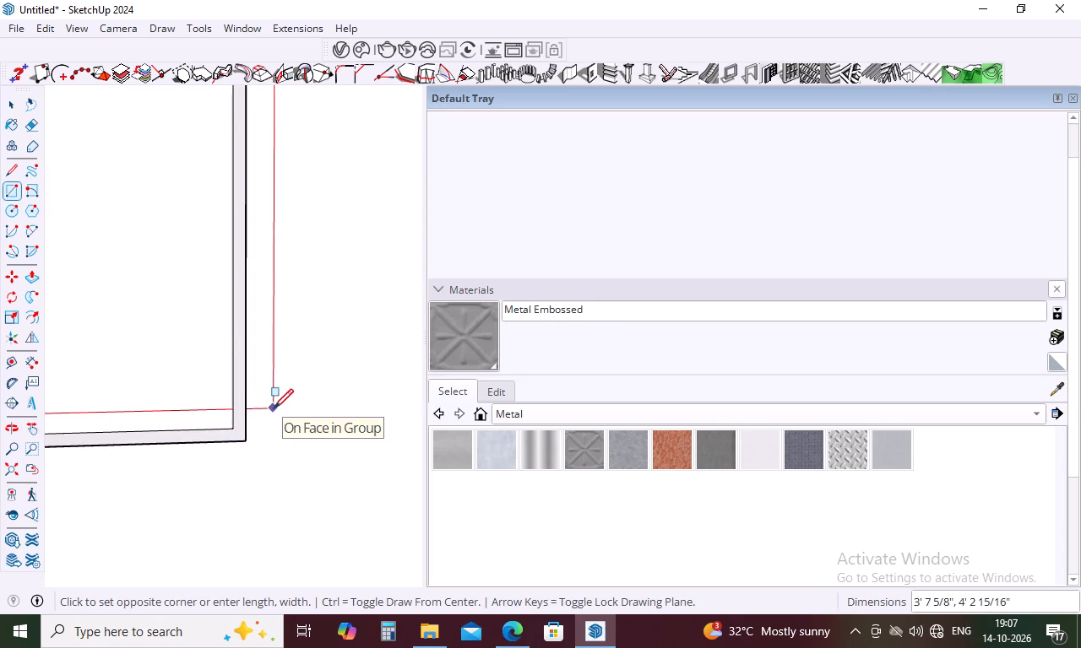
pyautogui.moveTo(275, 418); pyautogui.dragTo(133, 435, button='middle')
pyautogui.scroll(12, 198, 452)
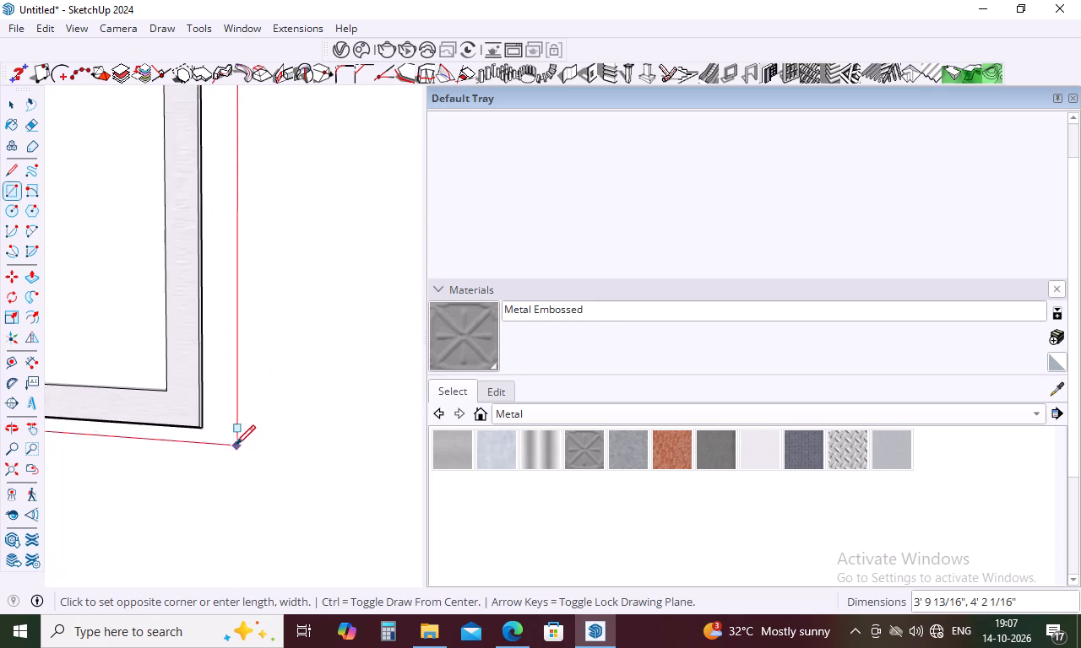
pyautogui.scroll(12, 236, 445)
pyautogui.click(174, 430)
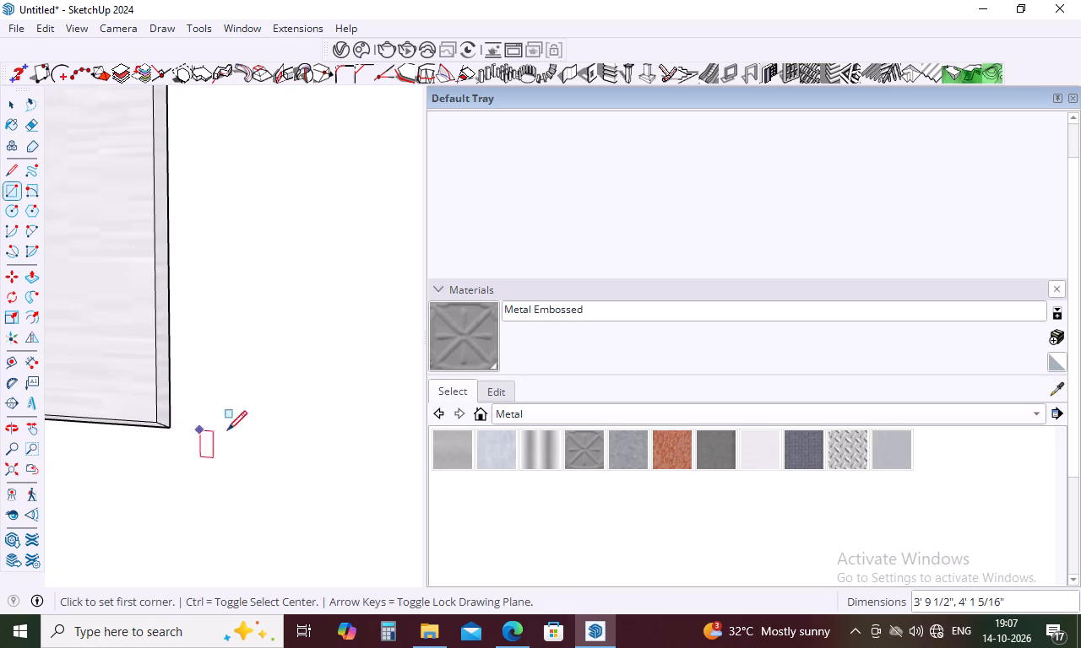
# Delete the new rectangle's face in front of the upper window to open it.
pyautogui.scroll(-20, 275, 433)
pyautogui.scroll(-6, 275, 433)
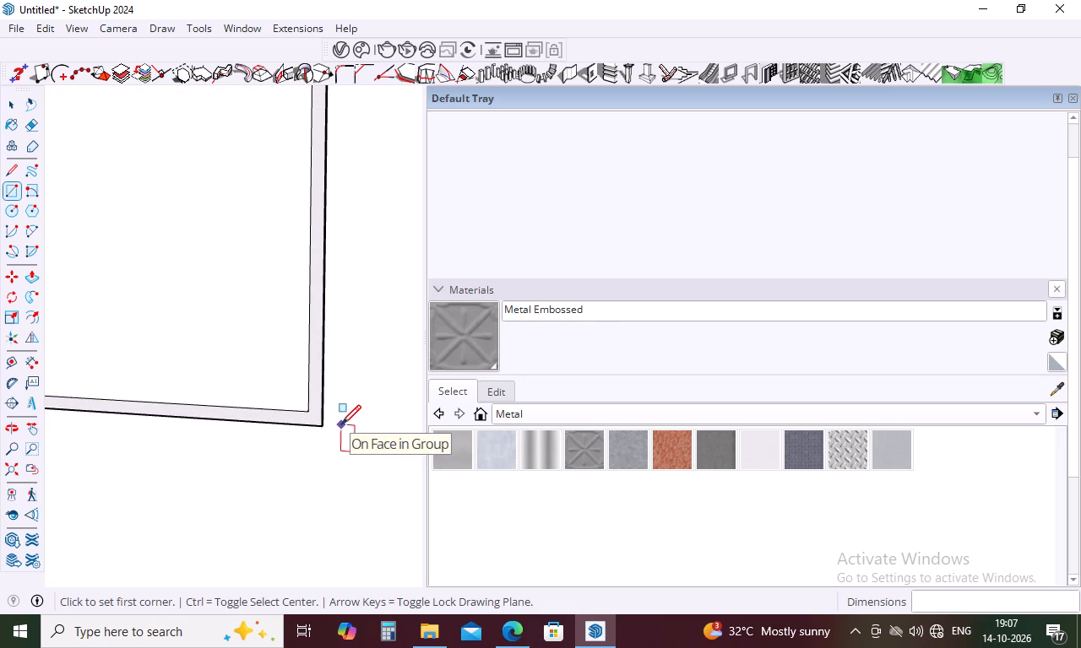
pyautogui.press('space')
pyautogui.click(271, 370)
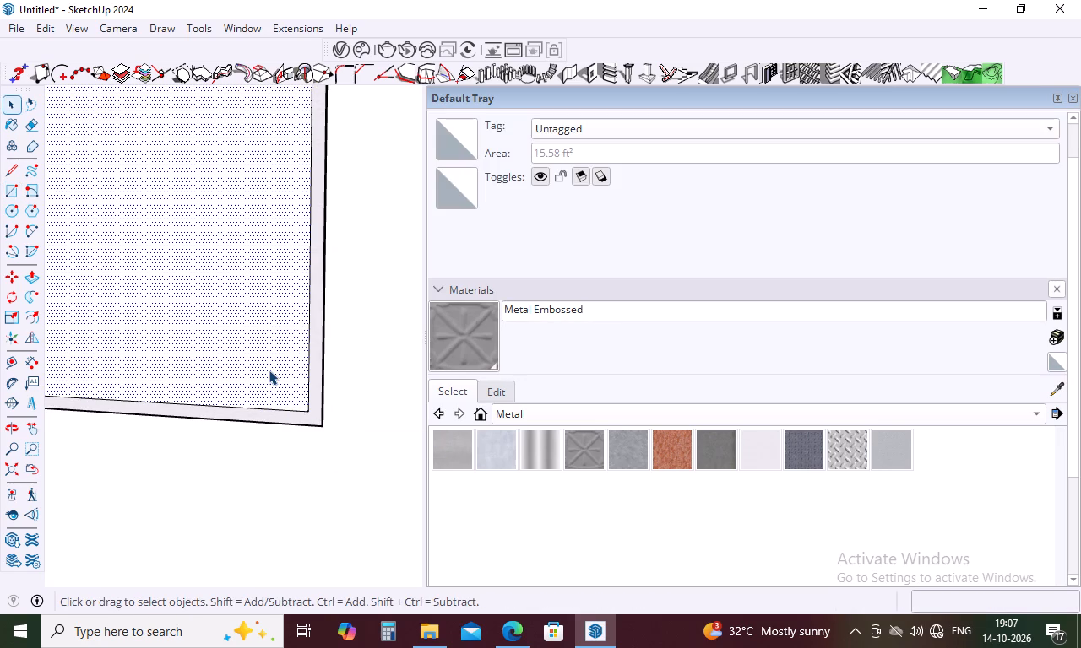
pyautogui.press('Delete')
# Push/Pull the side-wall face around the upper window outward by 1".
pyautogui.scroll(-5, 312, 403)
pyautogui.scroll(-16, 329, 407)
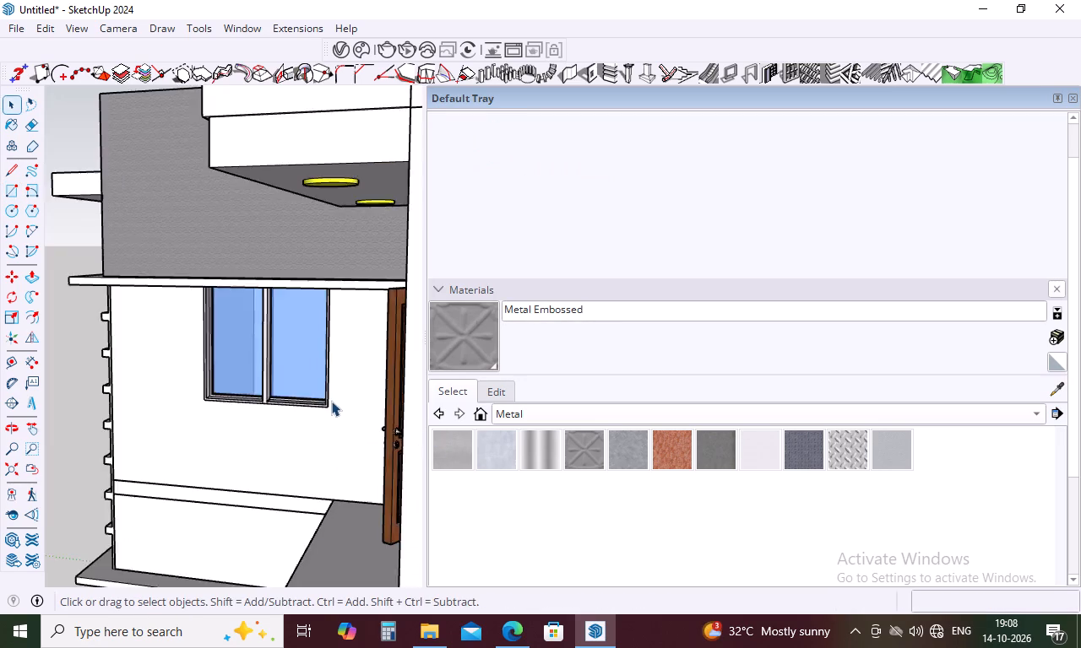
pyautogui.scroll(-5, 331, 401)
pyautogui.moveTo(278, 425); pyautogui.dragTo(395, 418, button='middle')
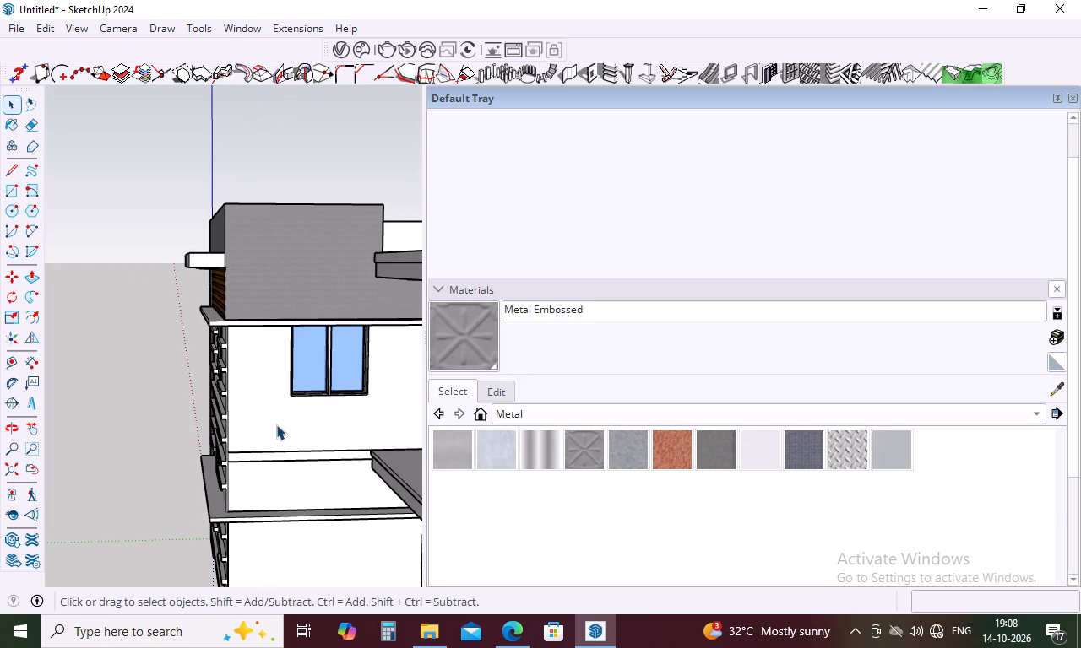
pyautogui.click(276, 424)
pyautogui.click(278, 426)
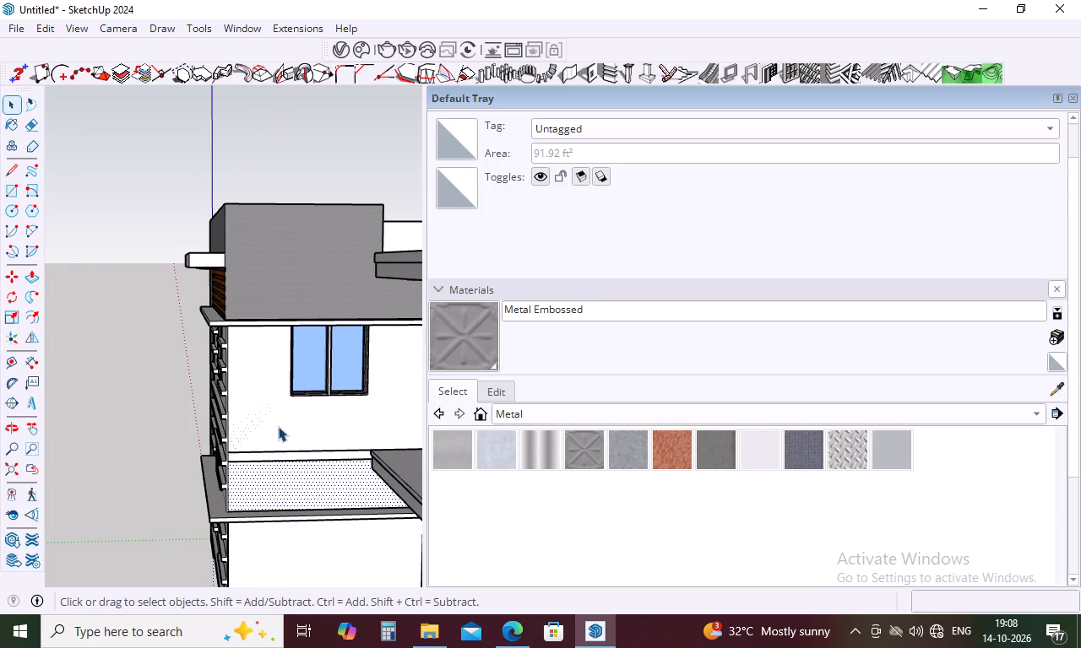
pyautogui.press('p')
pyautogui.click(277, 426)
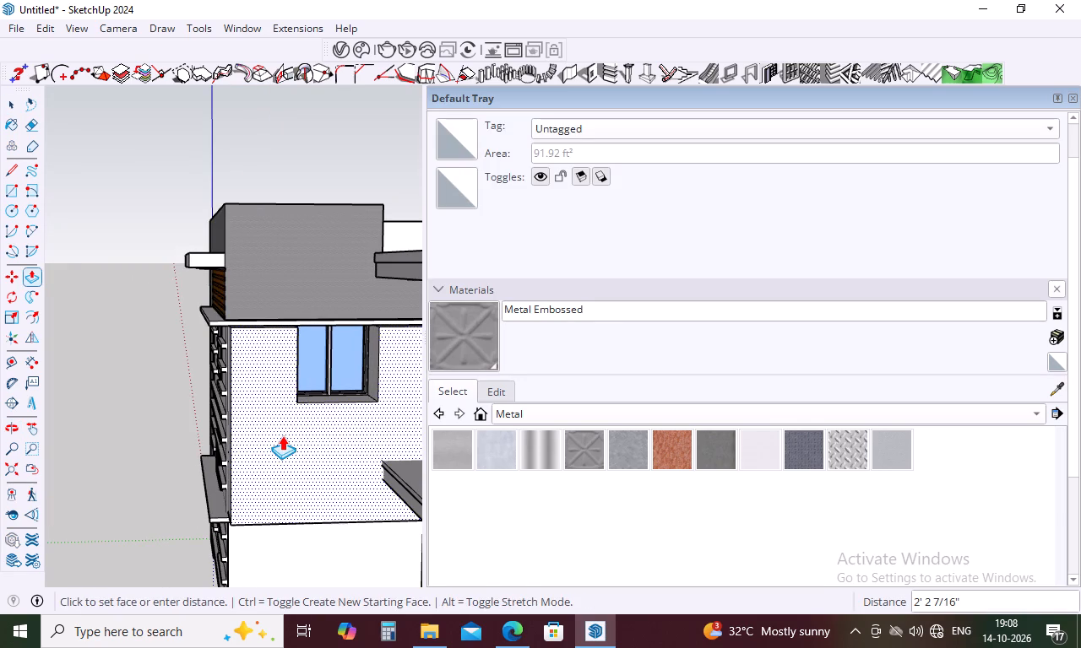
pyautogui.press('1')
pyautogui.press('Return')
# Extend the banded front wall's end face 1" to meet the raised side panel, and delete the vertical seam edge at the corner.
pyautogui.moveTo(282, 438); pyautogui.dragTo(351, 438, button='middle')
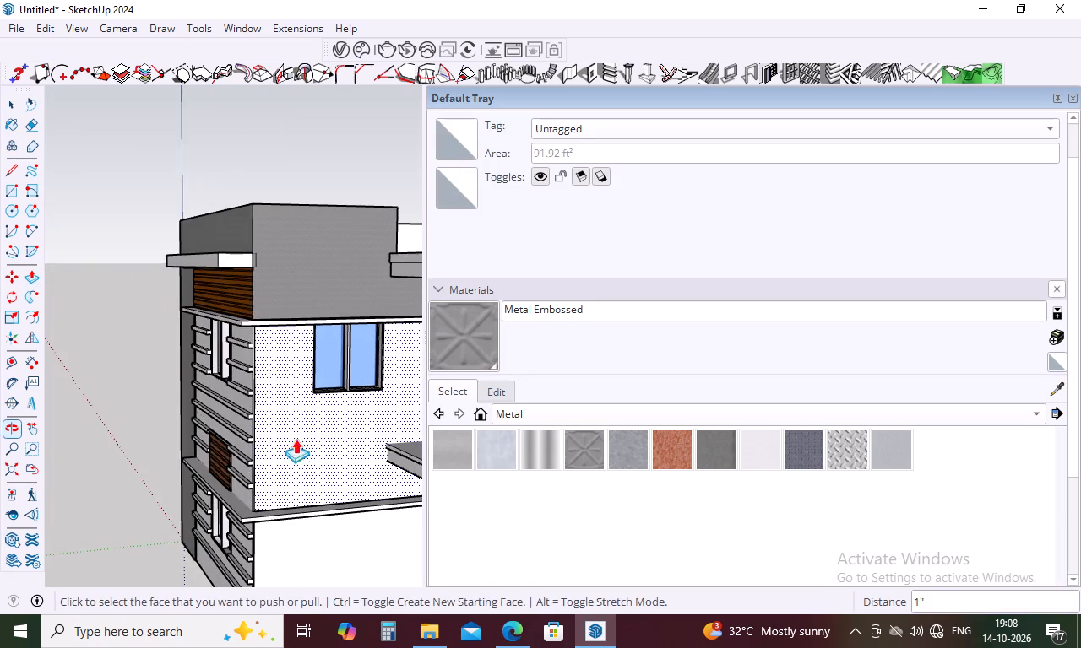
pyautogui.scroll(19, 257, 431)
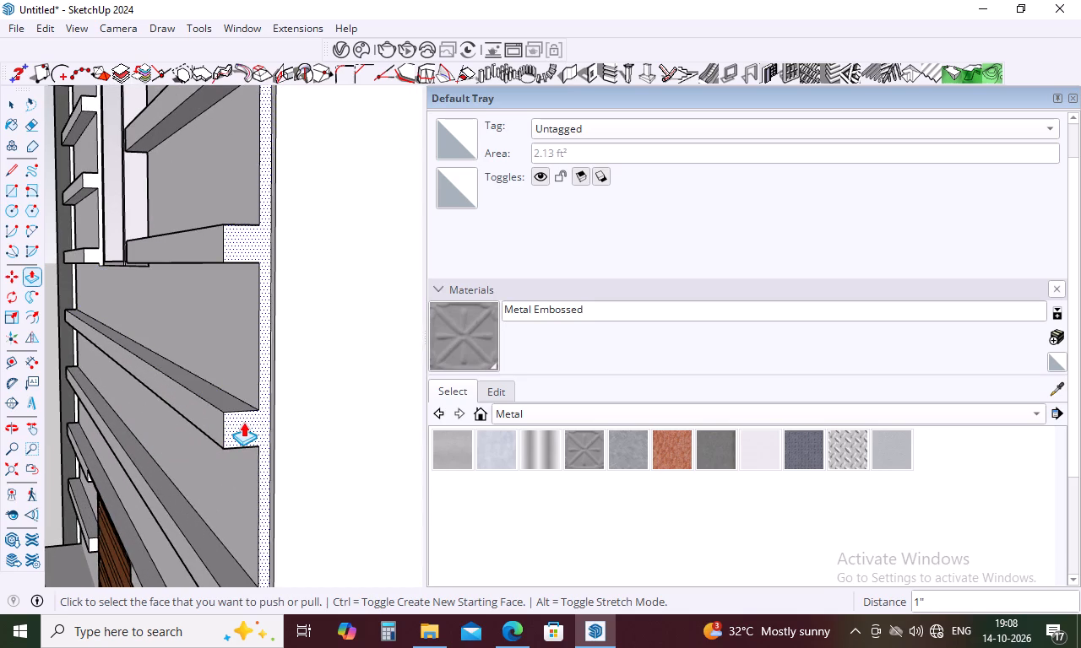
pyautogui.doubleClick(243, 422)
pyautogui.press('space')
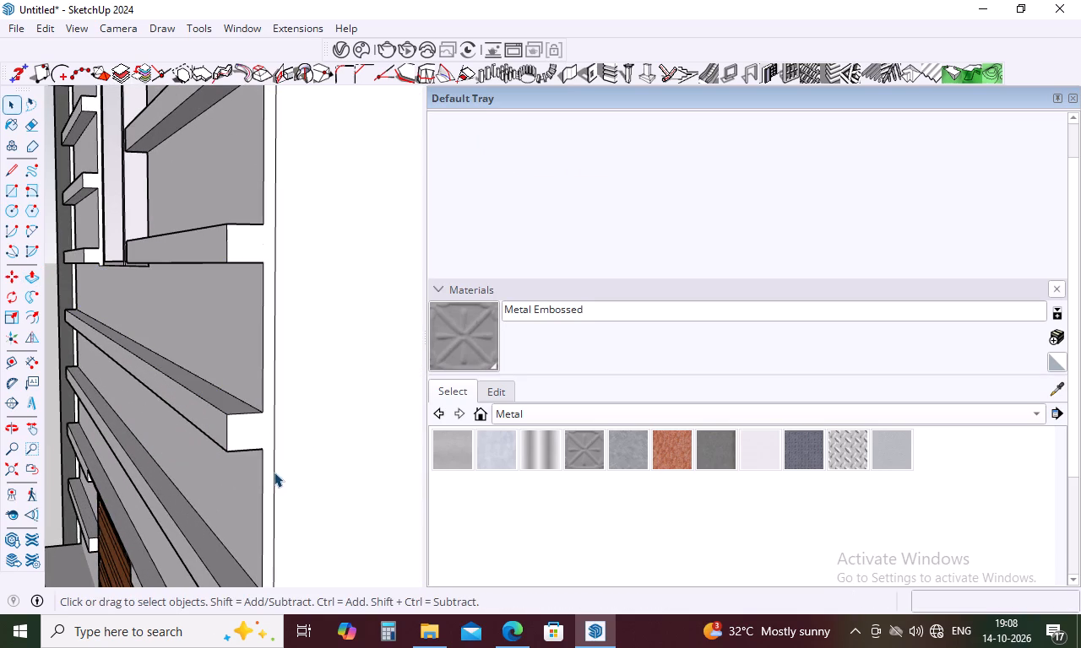
pyautogui.click(274, 467)
pyautogui.press('Delete')
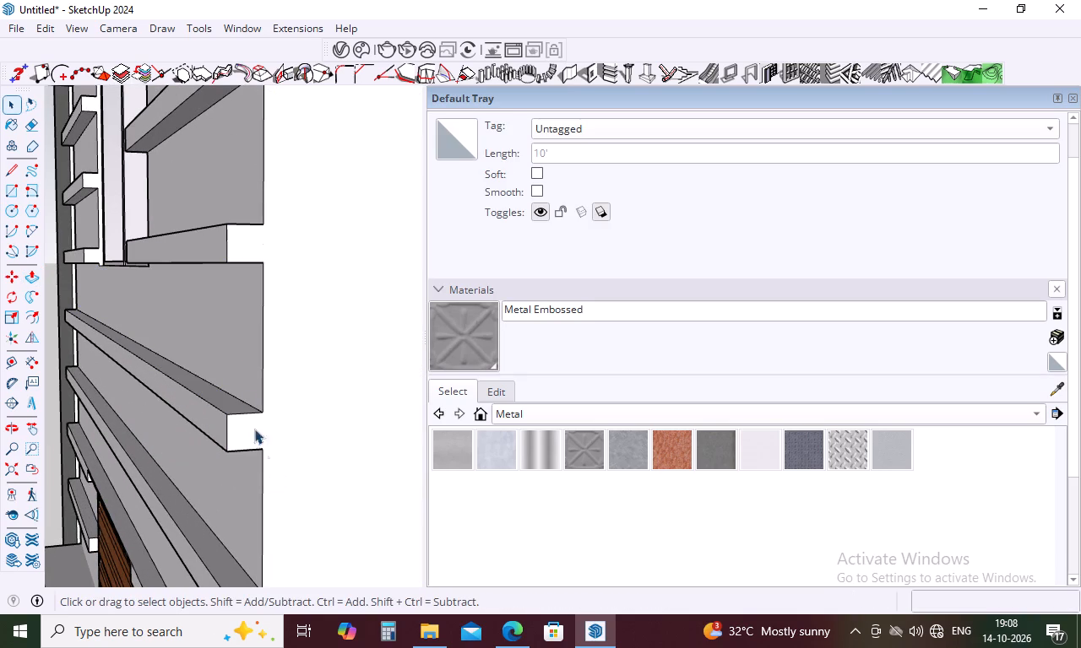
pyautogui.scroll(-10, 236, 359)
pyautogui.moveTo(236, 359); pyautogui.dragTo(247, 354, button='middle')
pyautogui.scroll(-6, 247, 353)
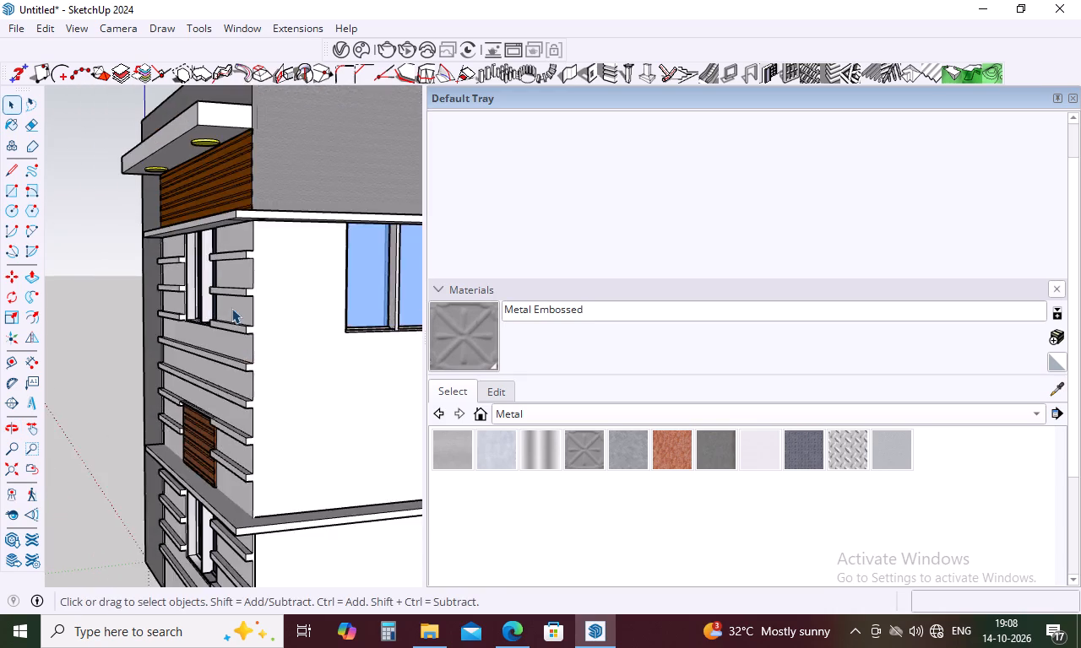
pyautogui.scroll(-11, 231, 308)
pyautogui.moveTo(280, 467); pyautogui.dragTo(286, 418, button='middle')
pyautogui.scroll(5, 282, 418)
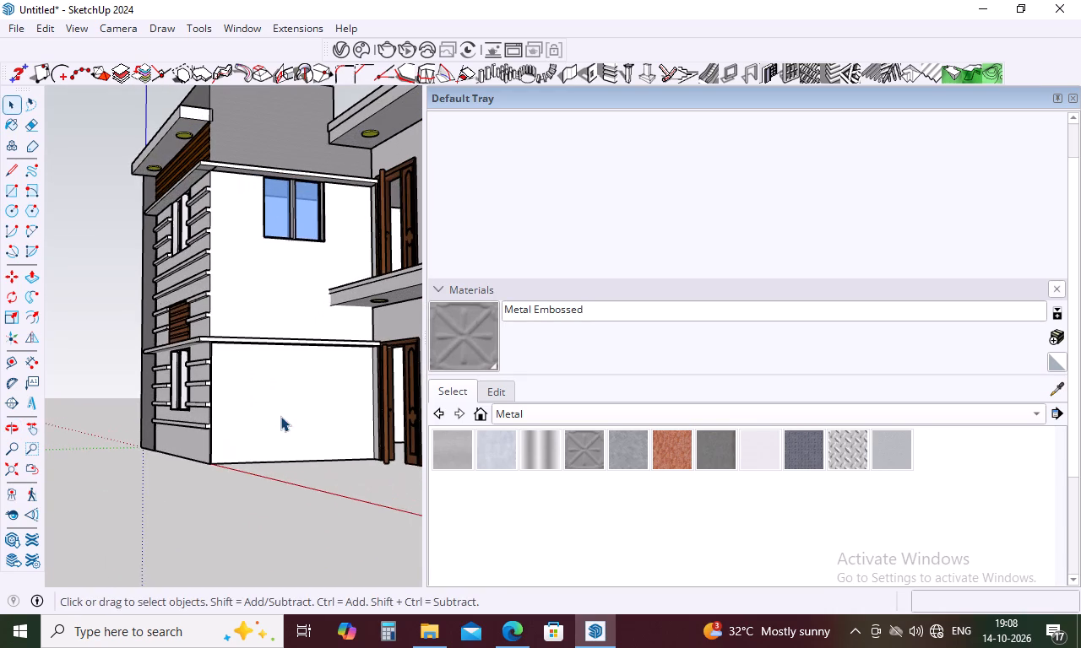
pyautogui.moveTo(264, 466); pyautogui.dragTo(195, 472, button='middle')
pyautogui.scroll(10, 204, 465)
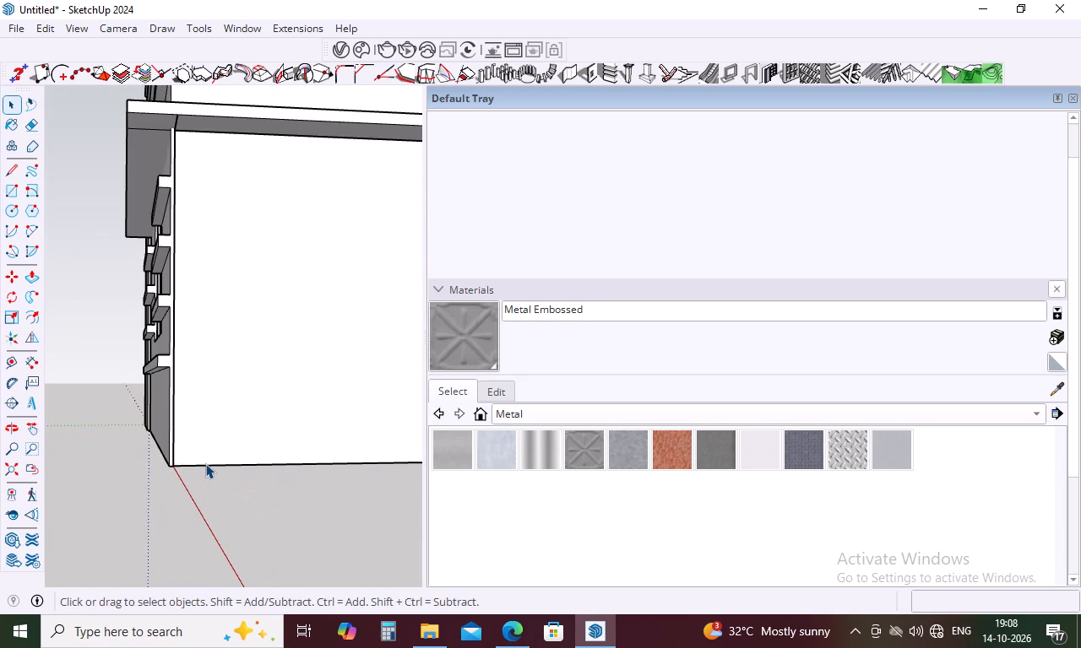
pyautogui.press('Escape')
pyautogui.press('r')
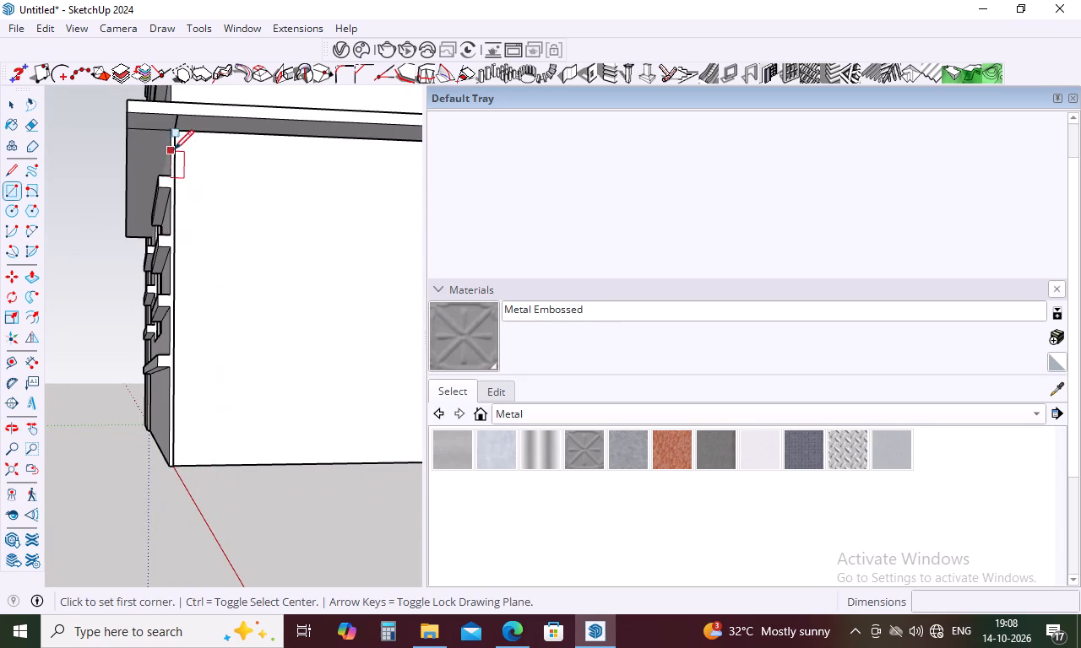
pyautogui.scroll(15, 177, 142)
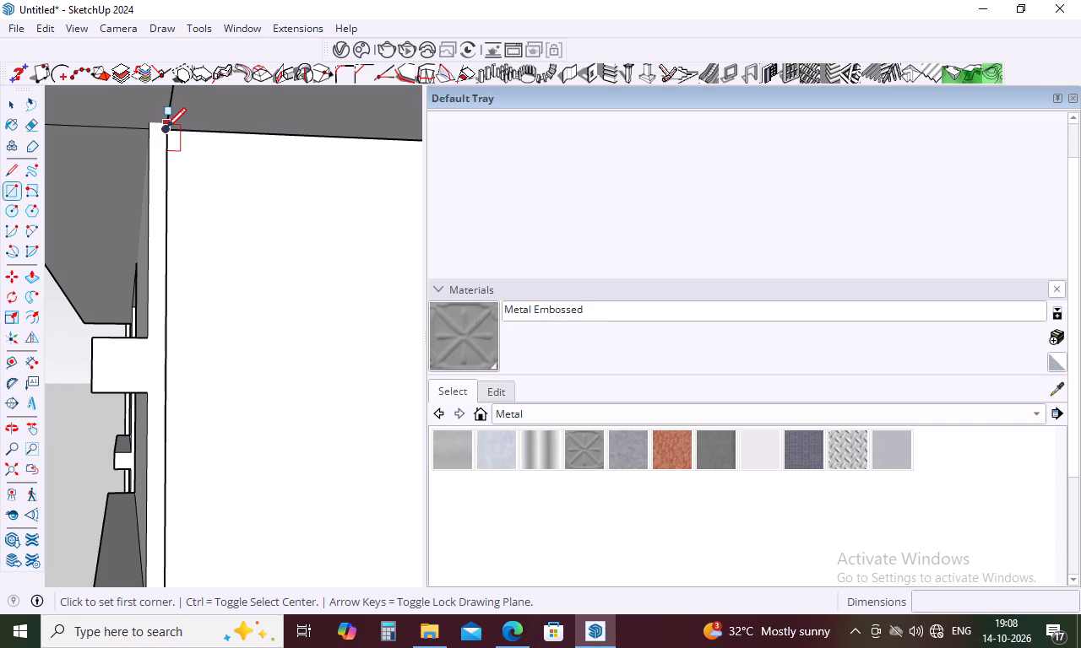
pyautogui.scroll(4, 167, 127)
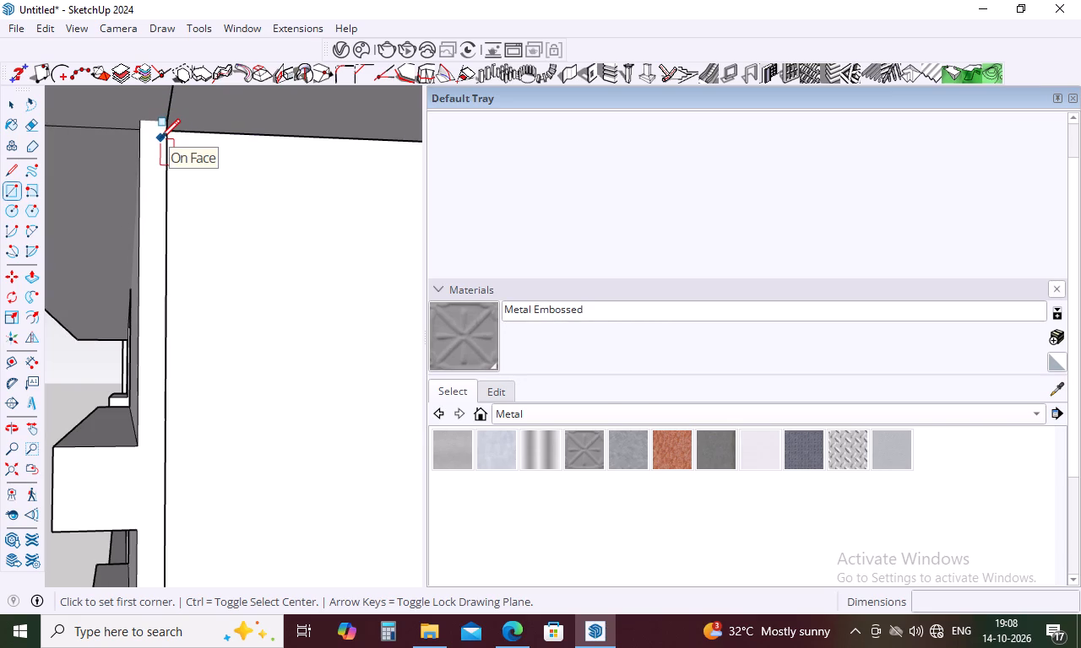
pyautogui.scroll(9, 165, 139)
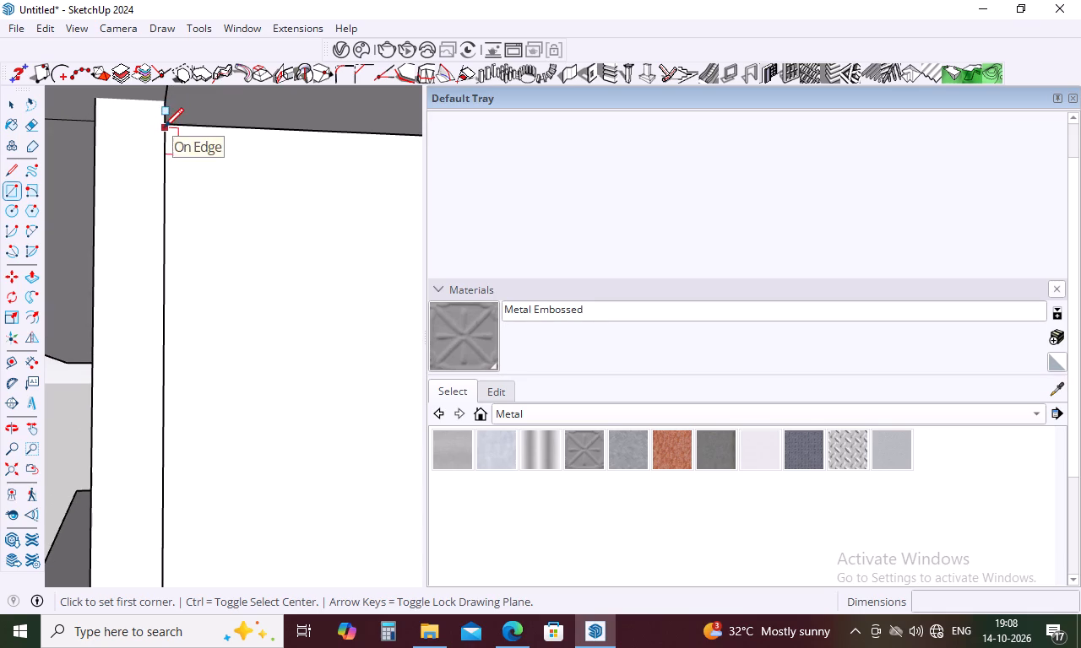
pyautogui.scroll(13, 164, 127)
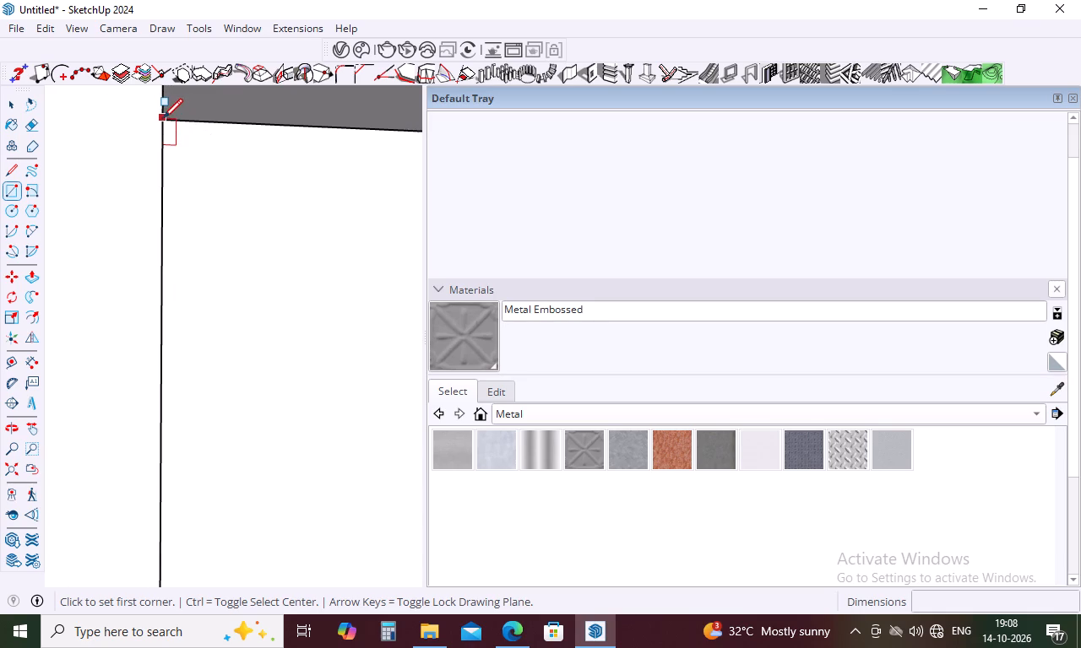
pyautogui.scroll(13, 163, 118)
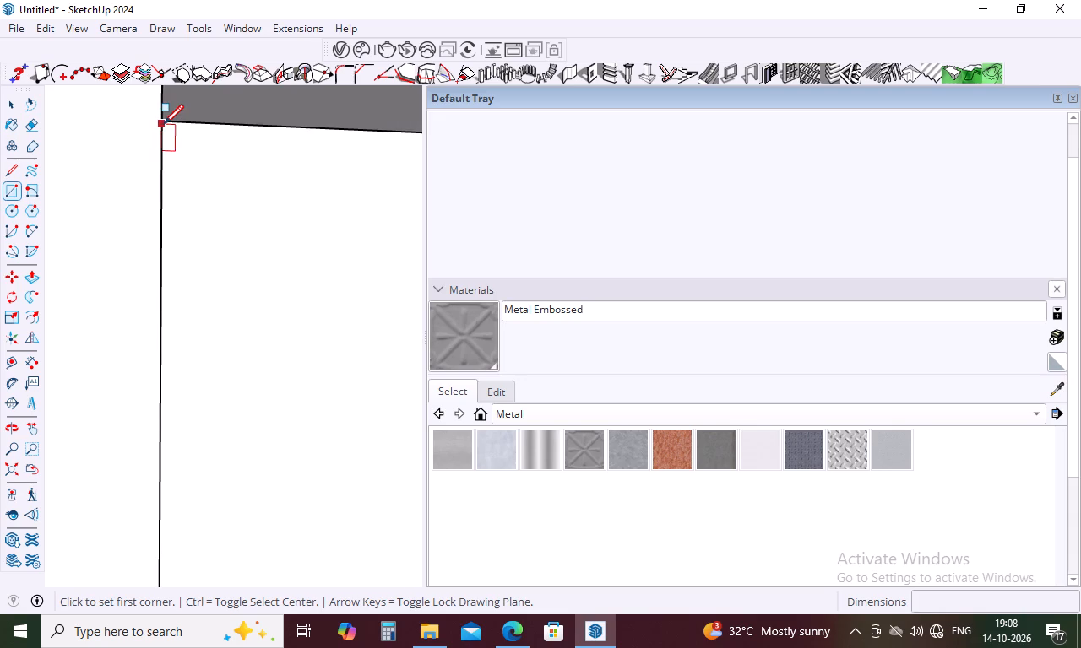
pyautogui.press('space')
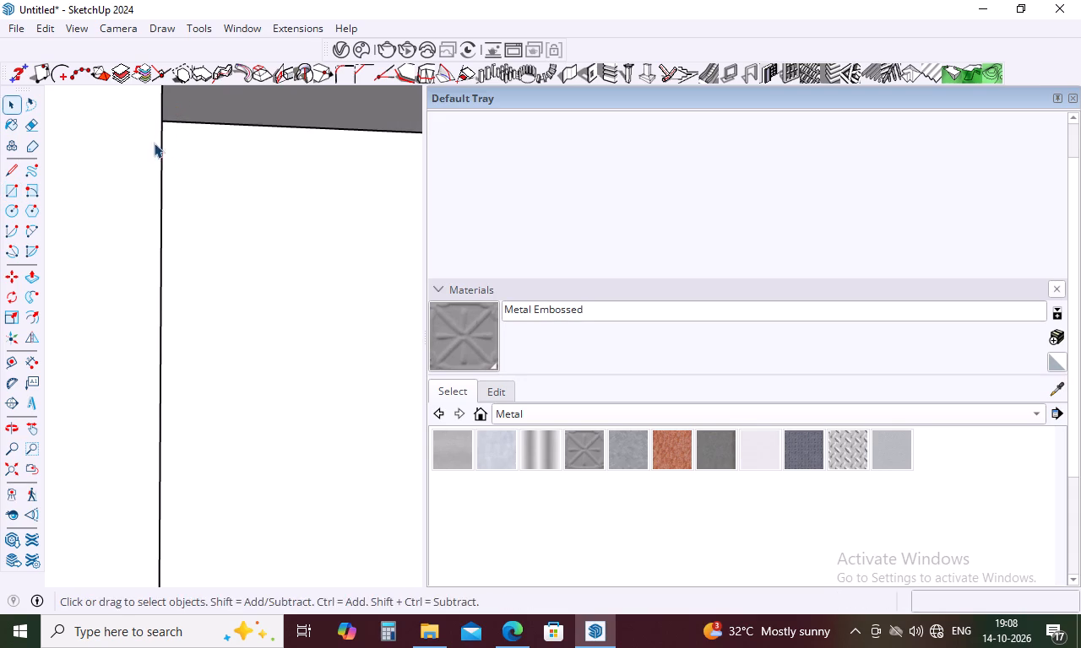
# Draw a 7' 1/2" by 10' 9" rectangle over the ground-floor side wall, from the front corner under the ledge to the opposite base corner.
pyautogui.moveTo(149, 169); pyautogui.dragTo(84, 208, button='middle')
pyautogui.scroll(-10, 93, 221)
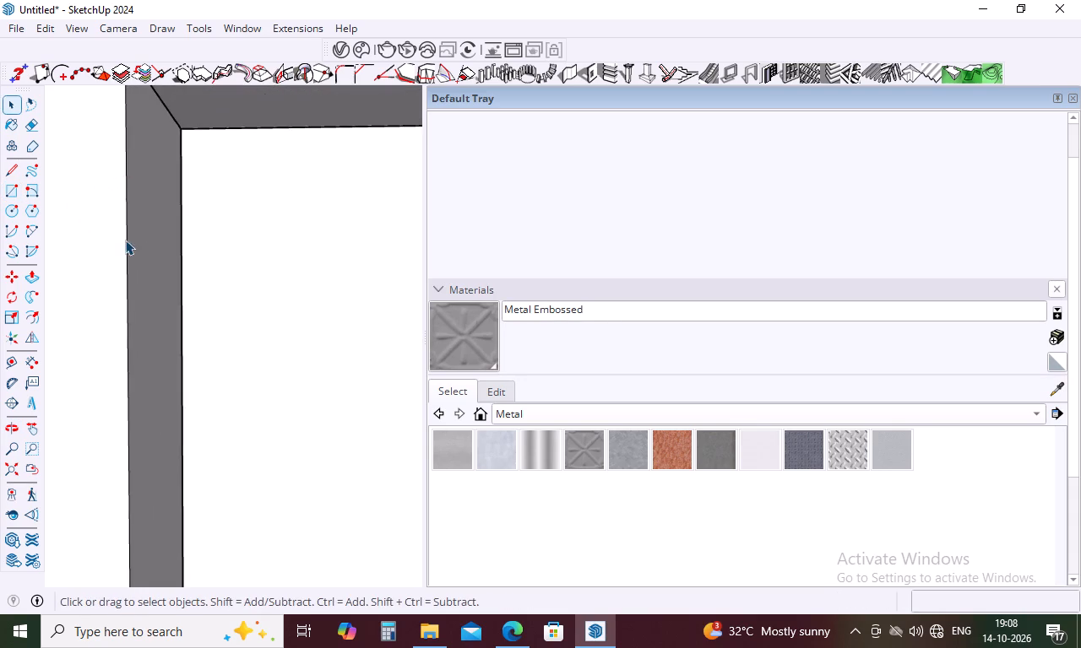
pyautogui.scroll(-5, 125, 240)
pyautogui.scroll(-16, 139, 231)
pyautogui.scroll(-11, 160, 237)
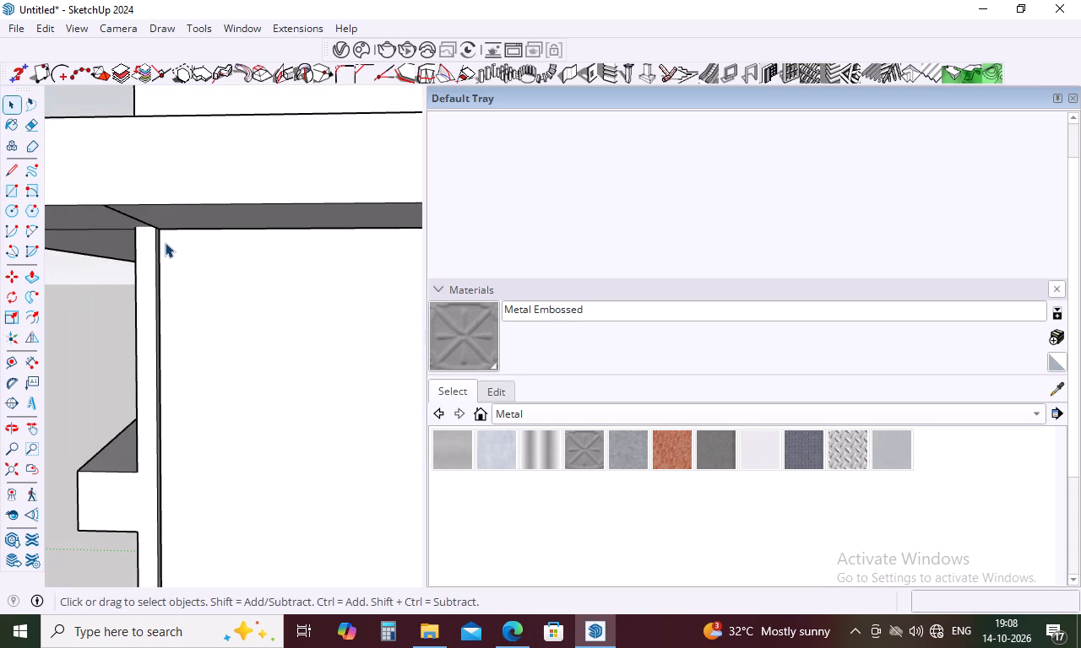
pyautogui.moveTo(167, 257); pyautogui.dragTo(228, 341, button='middle')
pyautogui.scroll(-12, 234, 335)
pyautogui.moveTo(234, 346); pyautogui.dragTo(108, 283, button='middle')
pyautogui.scroll(5, 95, 266)
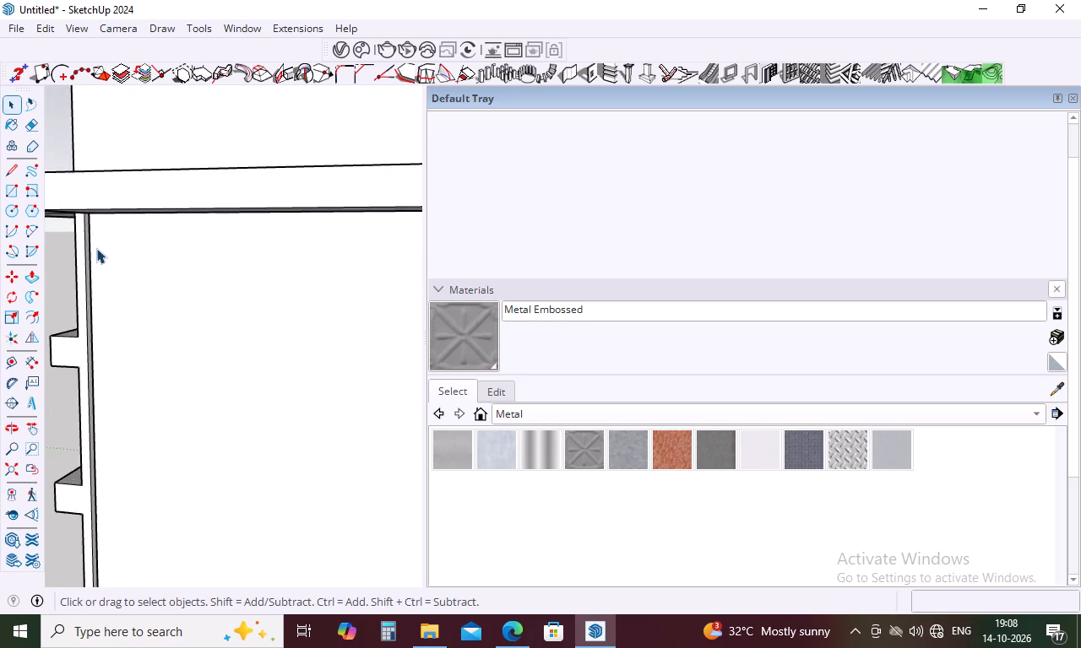
pyautogui.scroll(5, 96, 247)
pyautogui.press('r')
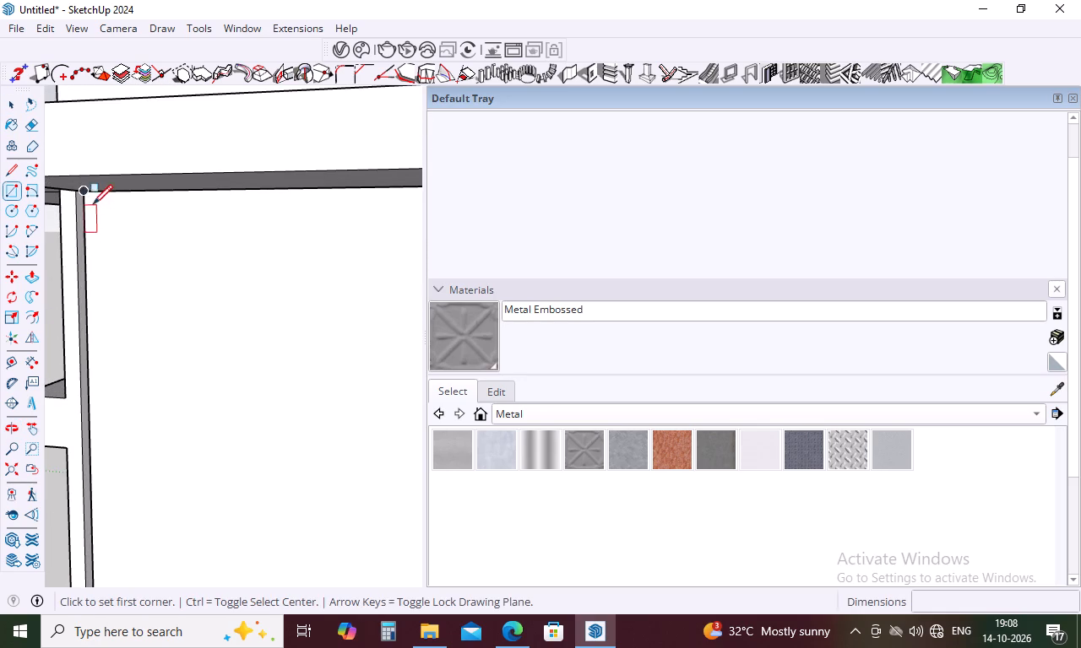
pyautogui.click(87, 194)
pyautogui.scroll(-5, 122, 222)
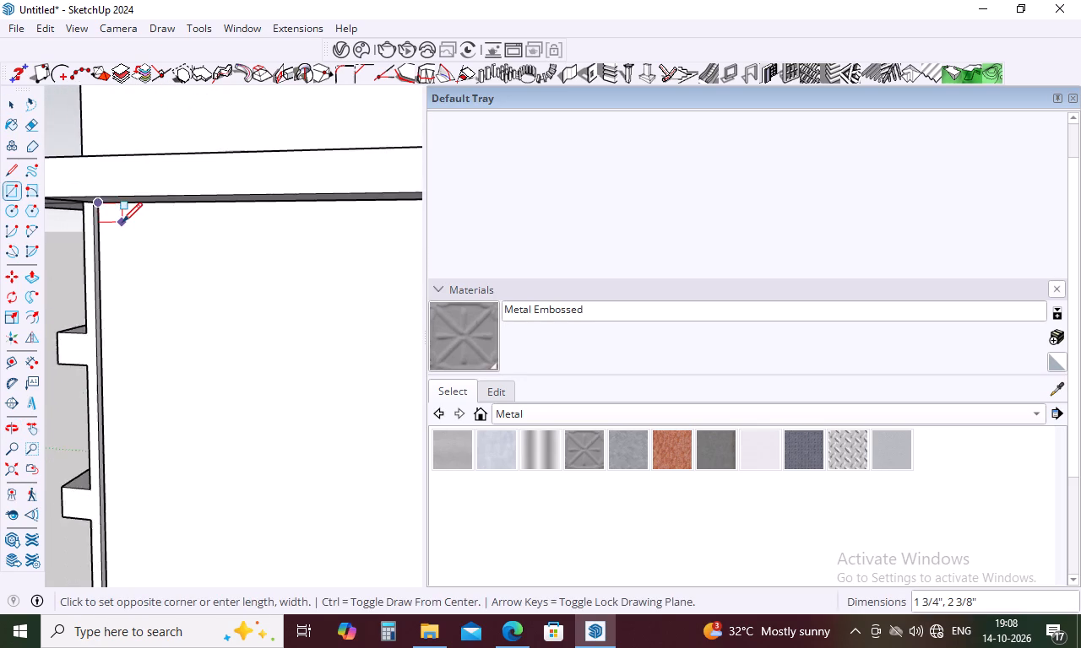
pyautogui.scroll(-20, 122, 222)
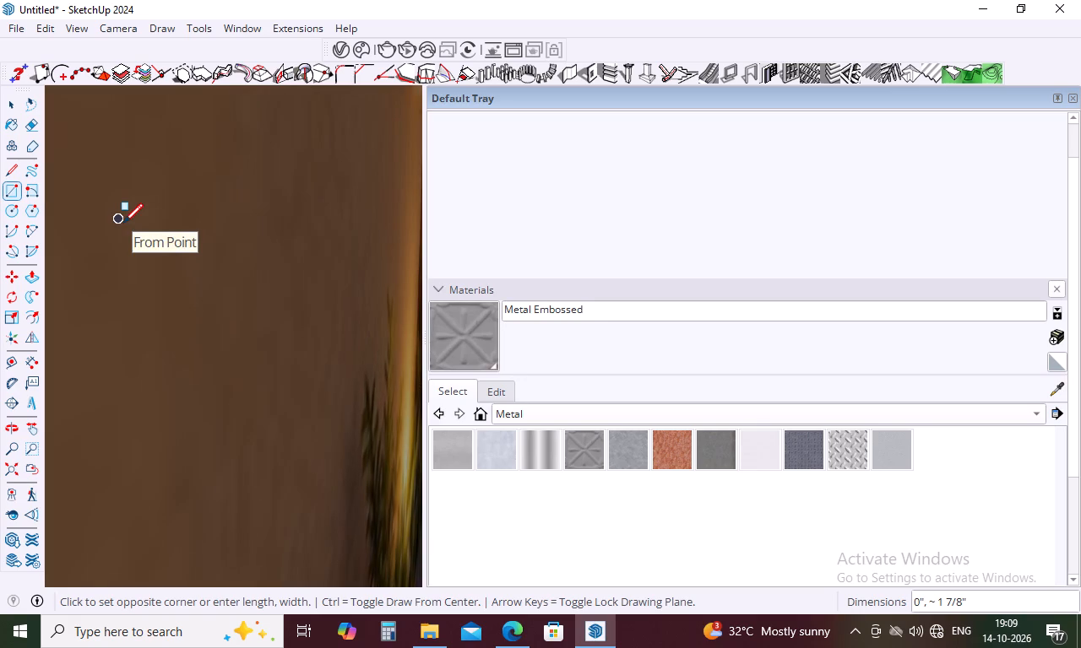
pyautogui.moveTo(123, 223); pyautogui.dragTo(208, 235, button='middle')
pyautogui.scroll(-15, 210, 235)
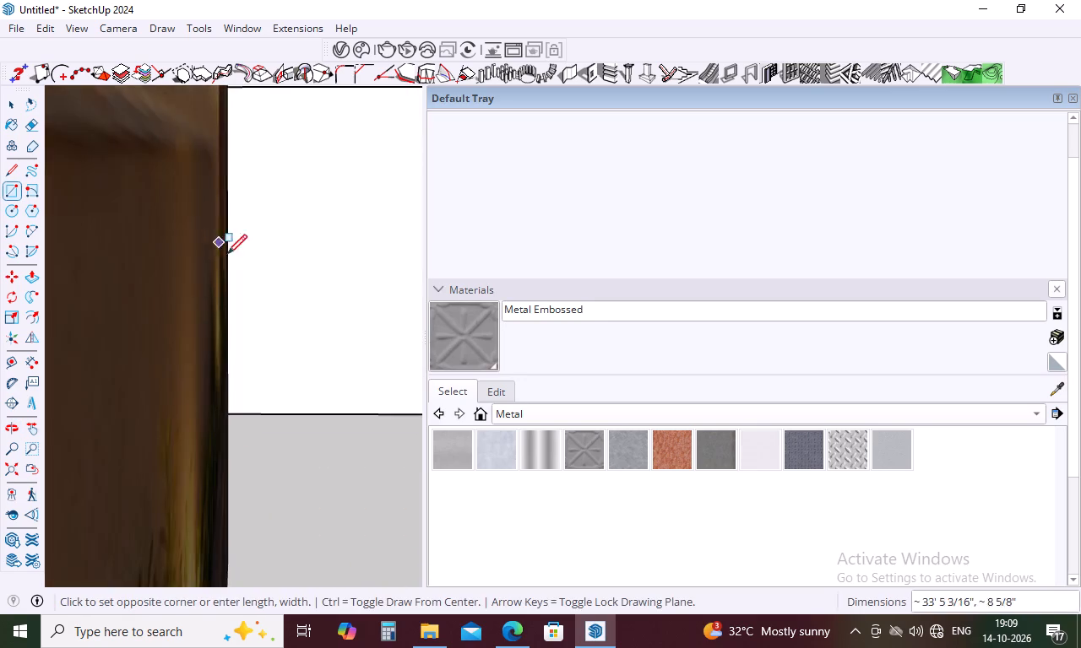
pyautogui.scroll(-6, 227, 254)
pyautogui.scroll(-5, 291, 306)
pyautogui.scroll(10, 148, 306)
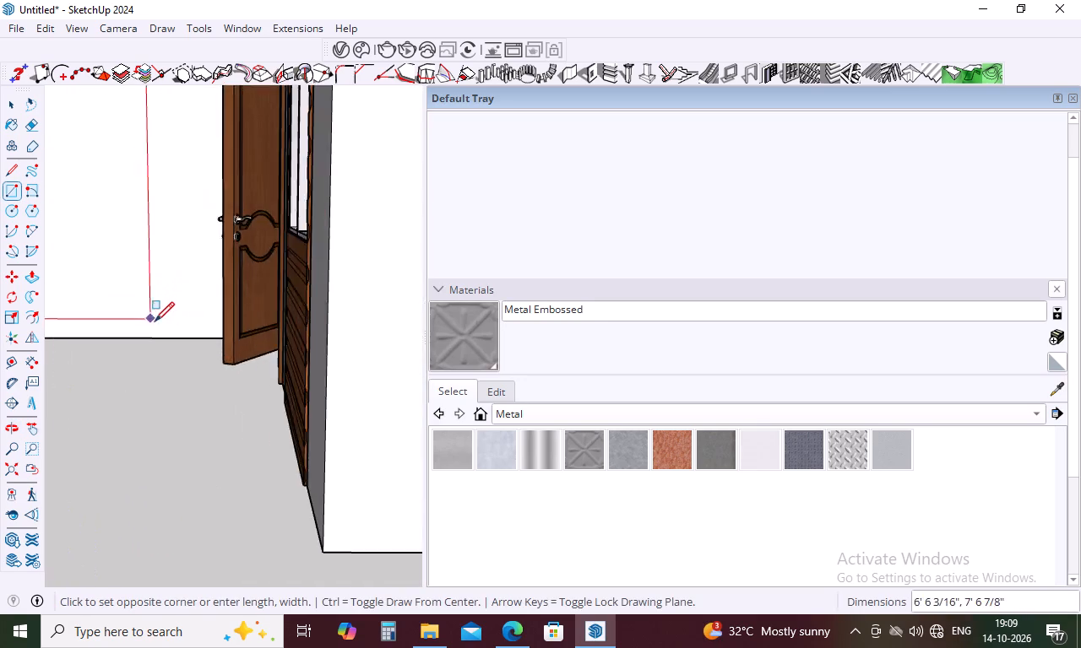
pyautogui.scroll(17, 155, 321)
pyautogui.moveTo(270, 332); pyautogui.dragTo(347, 337, button='middle')
pyautogui.scroll(-6, 350, 336)
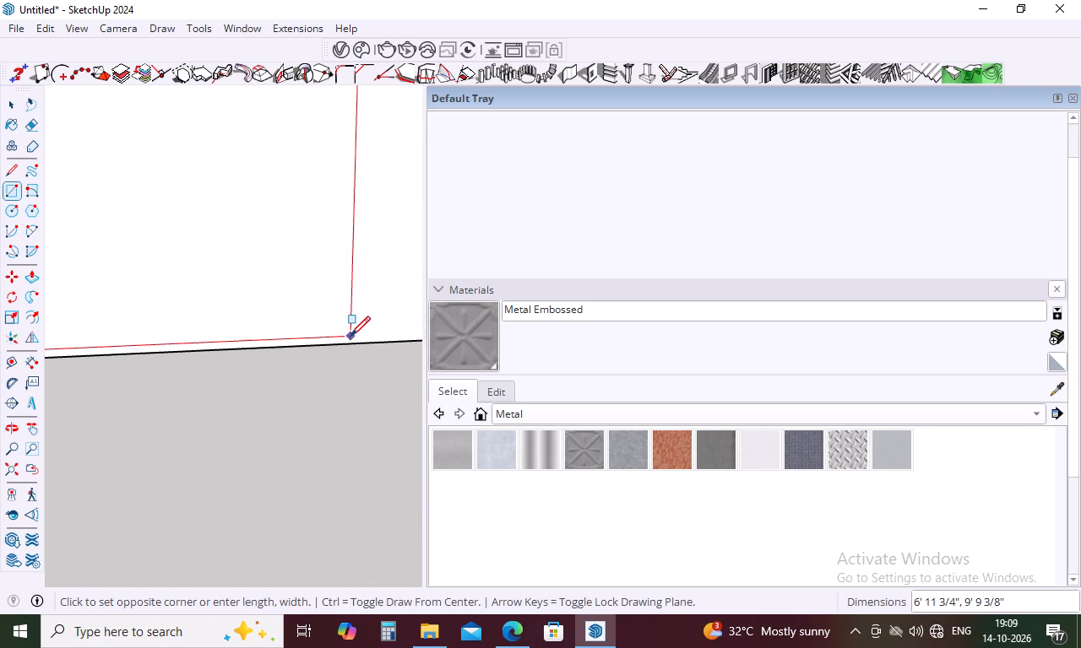
pyautogui.scroll(-11, 350, 336)
pyautogui.scroll(1, 350, 334)
pyautogui.click(391, 337)
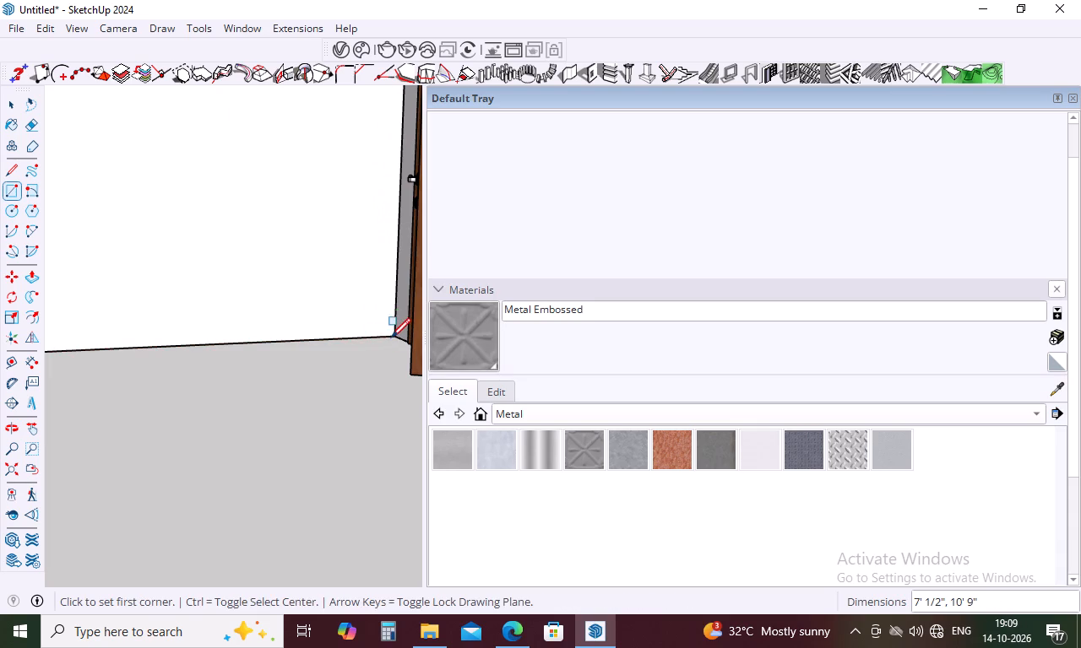
# Push/Pull the ground-floor side-wall rectangle outward by 1".
pyautogui.press('p')
pyautogui.click(253, 305)
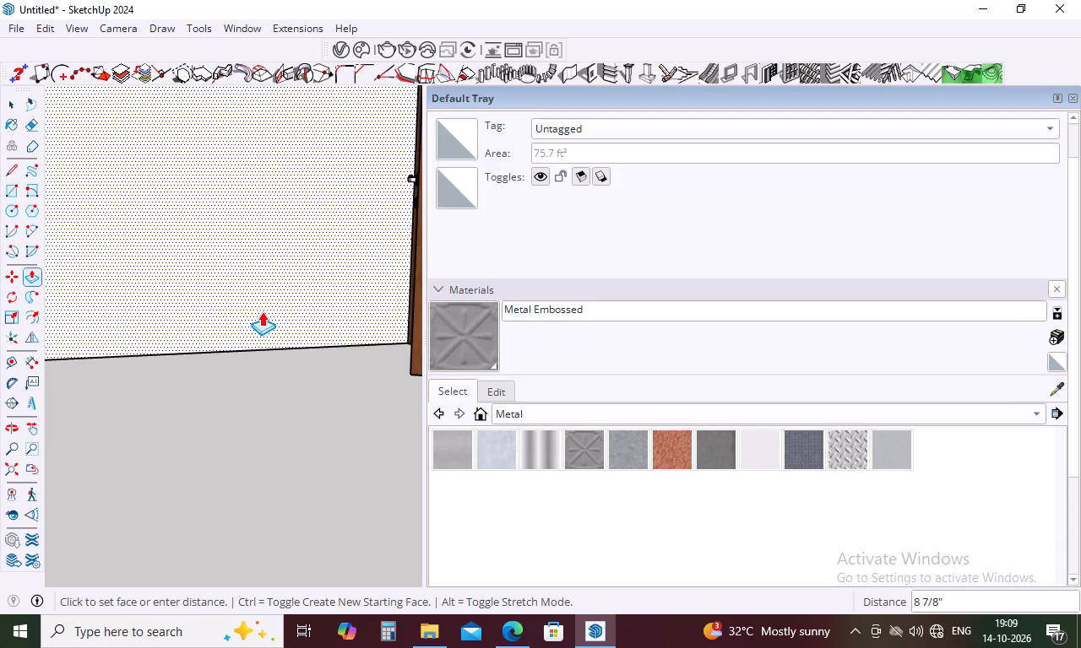
pyautogui.press('1')
pyautogui.press('Return')
# Delete the vertical seam edge at the ground-floor corner between the raised side panel and the banded front wall.
pyautogui.scroll(-16, 270, 306)
pyautogui.moveTo(269, 349); pyautogui.dragTo(306, 355, button='middle')
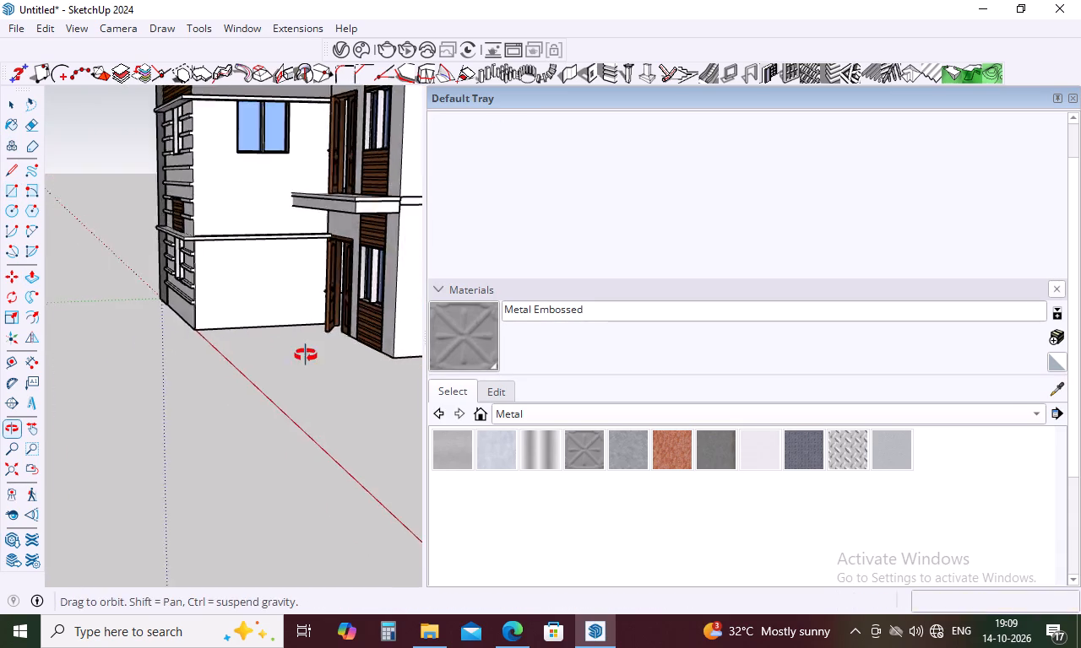
pyautogui.moveTo(306, 355); pyautogui.dragTo(394, 353, button='middle')
pyautogui.press('space')
pyautogui.tripleClick(241, 295)
pyautogui.doubleClick(241, 295)
pyautogui.moveTo(232, 295); pyautogui.dragTo(269, 332, button='middle')
pyautogui.click(247, 383)
pyautogui.scroll(15, 225, 285)
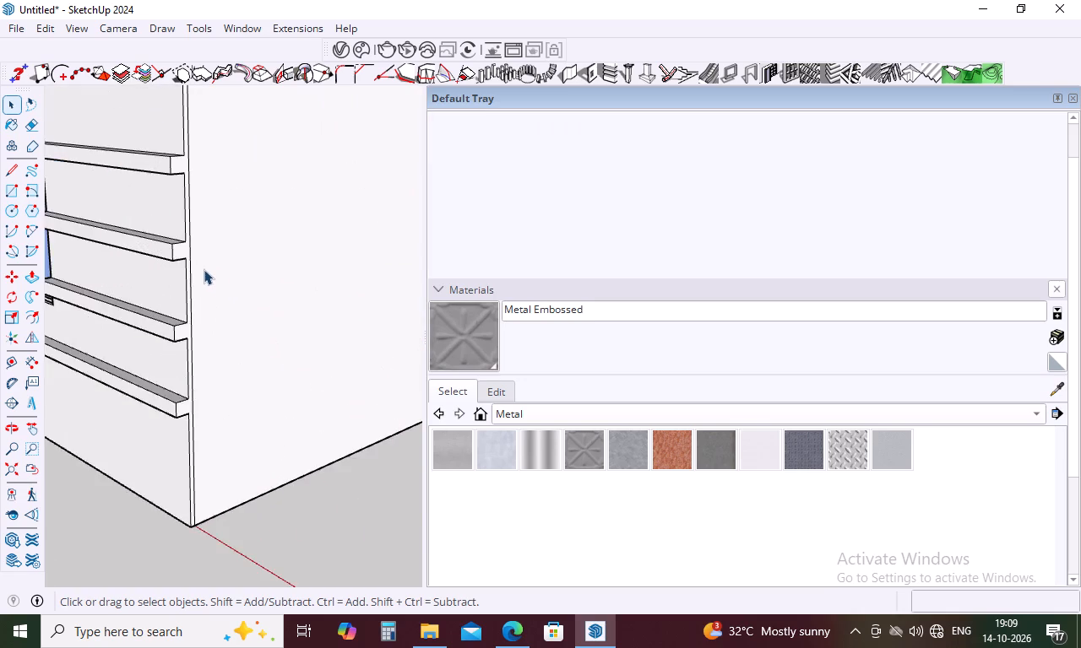
pyautogui.scroll(5, 204, 269)
pyautogui.click(193, 261)
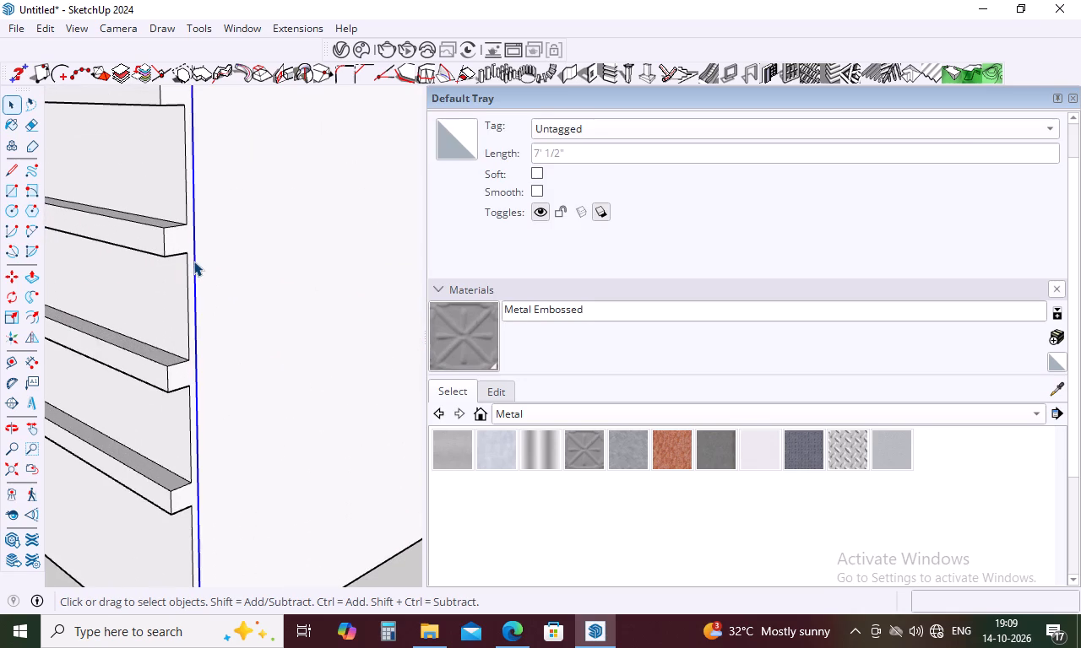
pyautogui.press('Delete')
# Group all the connected geometry of the banded front wall and the raised side panels.
pyautogui.tripleClick(202, 270)
pyautogui.click(202, 270)
pyautogui.rightClick(202, 270)
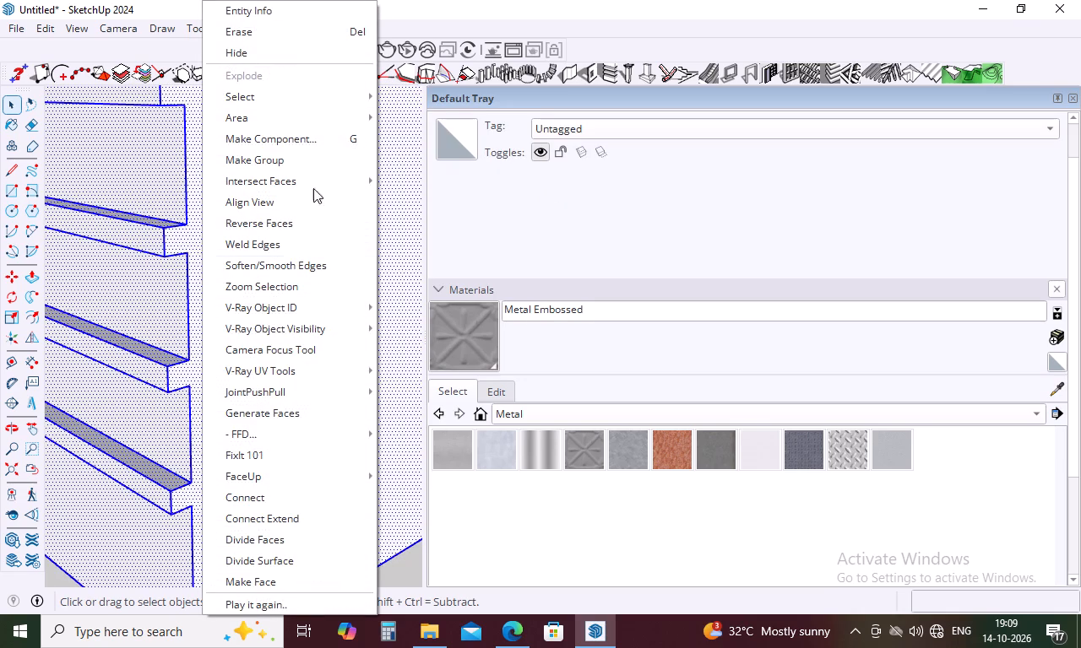
pyautogui.click(294, 155)
pyautogui.scroll(-4, 258, 246)
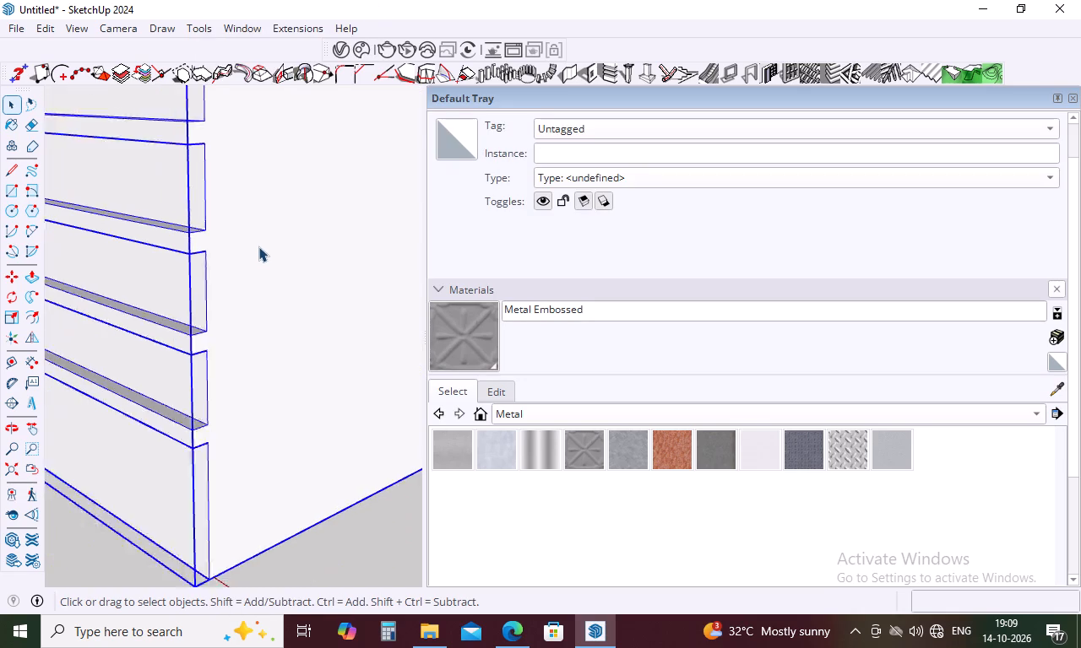
pyautogui.scroll(-11, 258, 246)
pyautogui.click(156, 440)
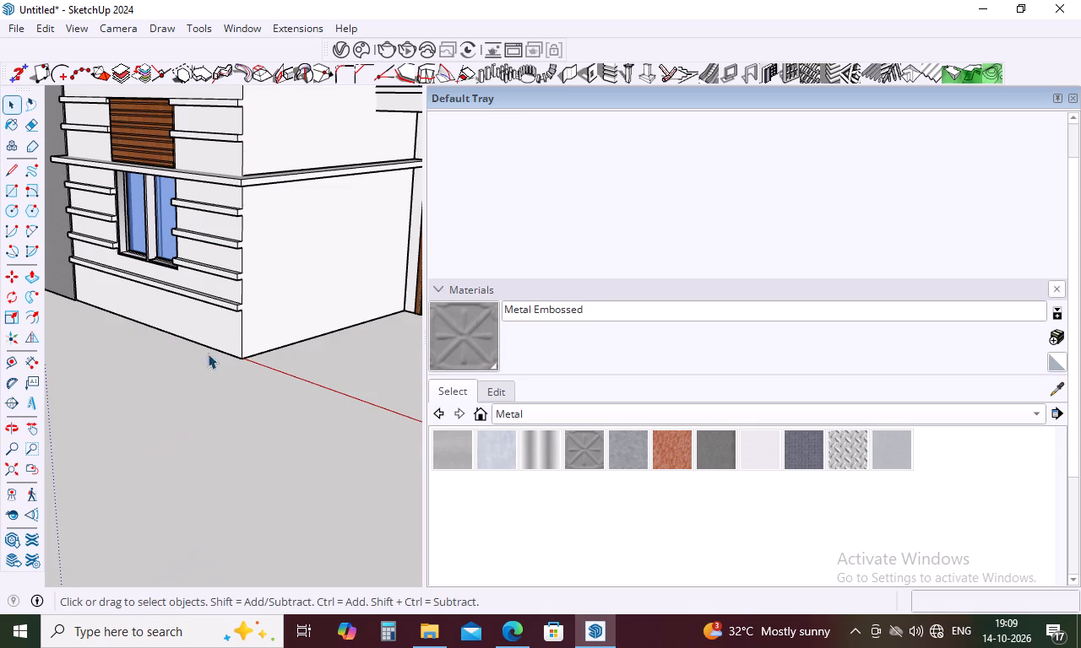
# Delete the two leftover seam edges on the underside of the lower ledge at the building corner, inside the ledge group.
pyautogui.moveTo(213, 339); pyautogui.dragTo(113, 416, button='middle')
pyautogui.scroll(2, 198, 255)
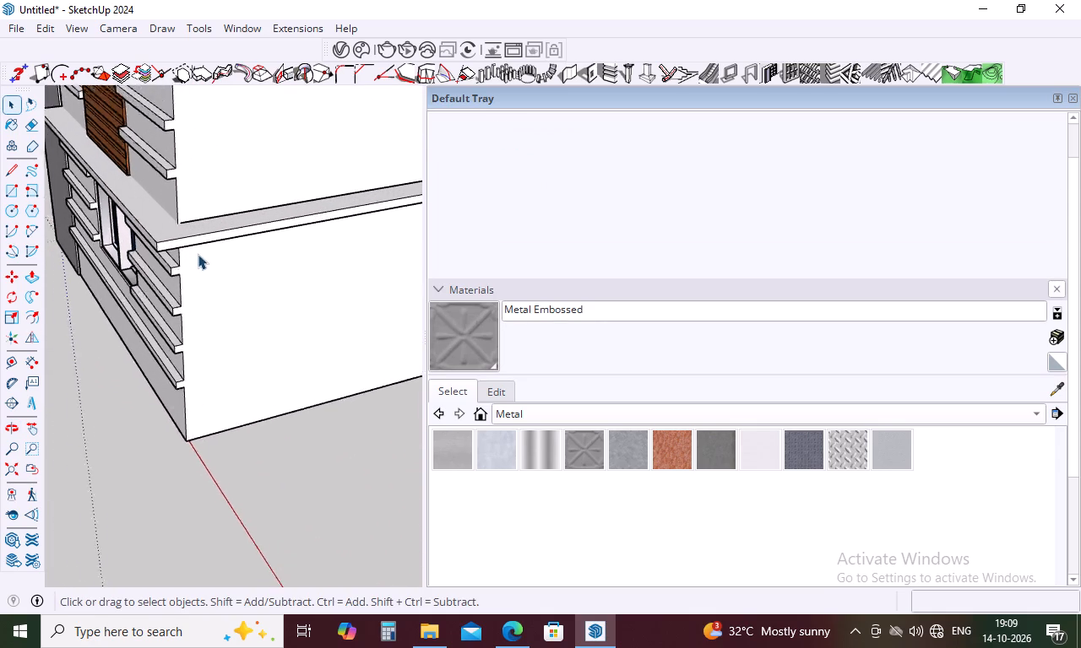
pyautogui.scroll(3, 198, 254)
pyautogui.click(216, 207)
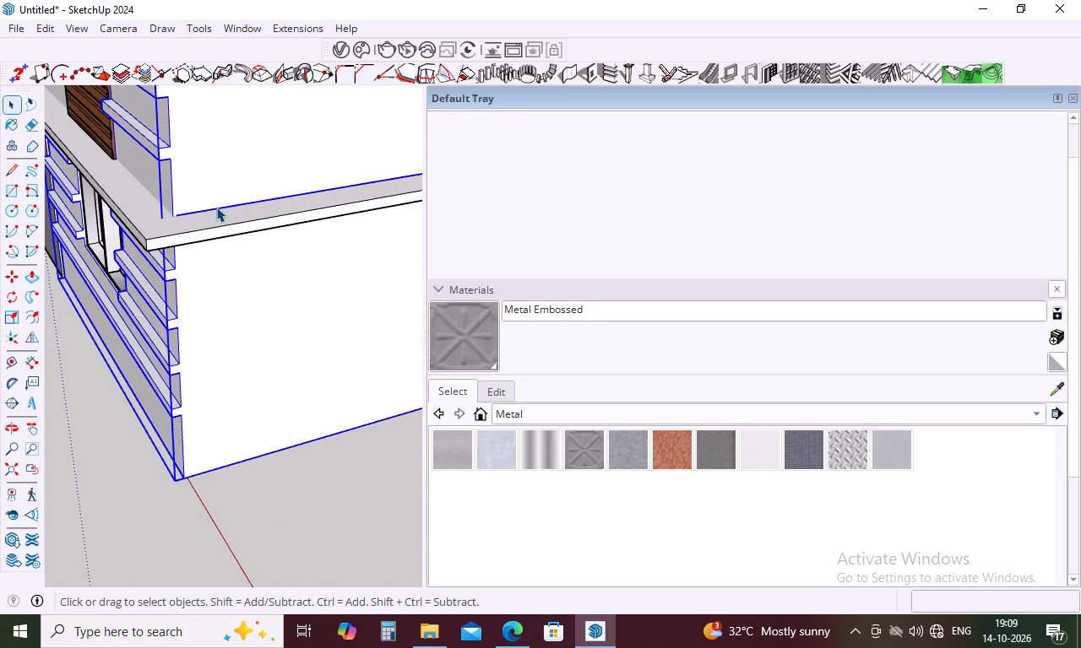
pyautogui.click(117, 475)
pyautogui.click(189, 229)
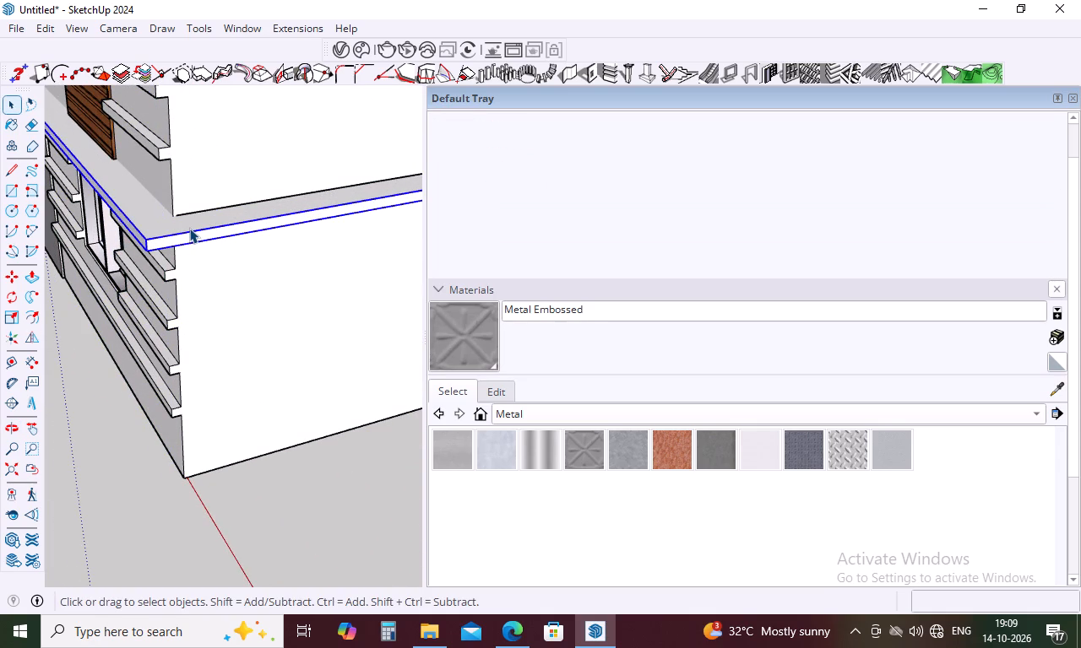
pyautogui.click(189, 228)
pyautogui.doubleClick(198, 231)
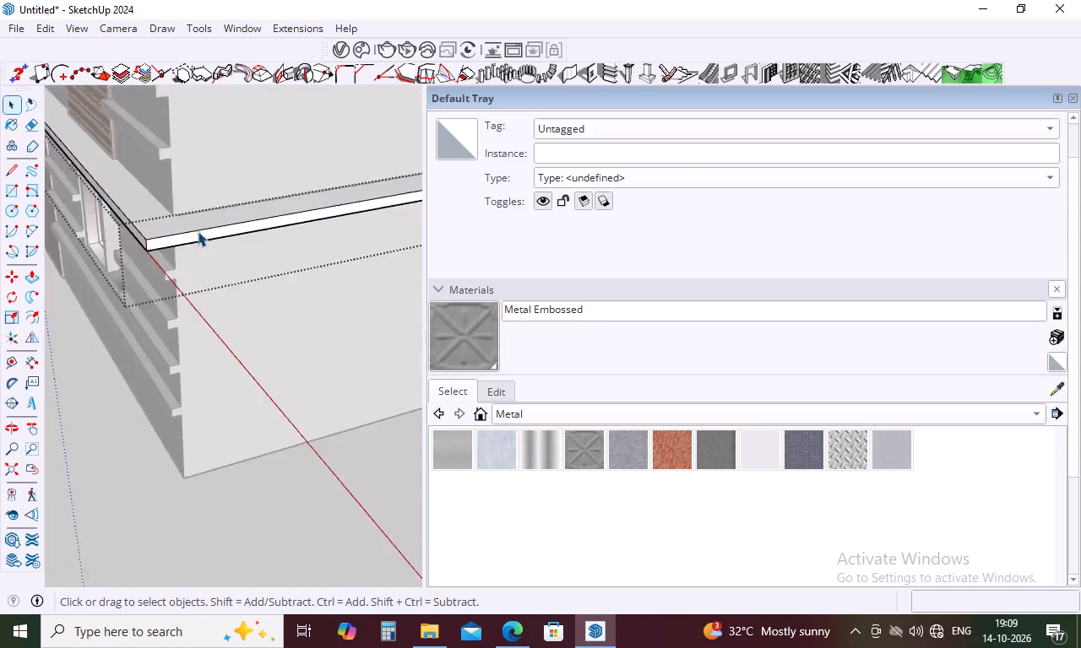
pyautogui.moveTo(201, 236); pyautogui.dragTo(262, 37, button='middle')
pyautogui.scroll(7, 225, 143)
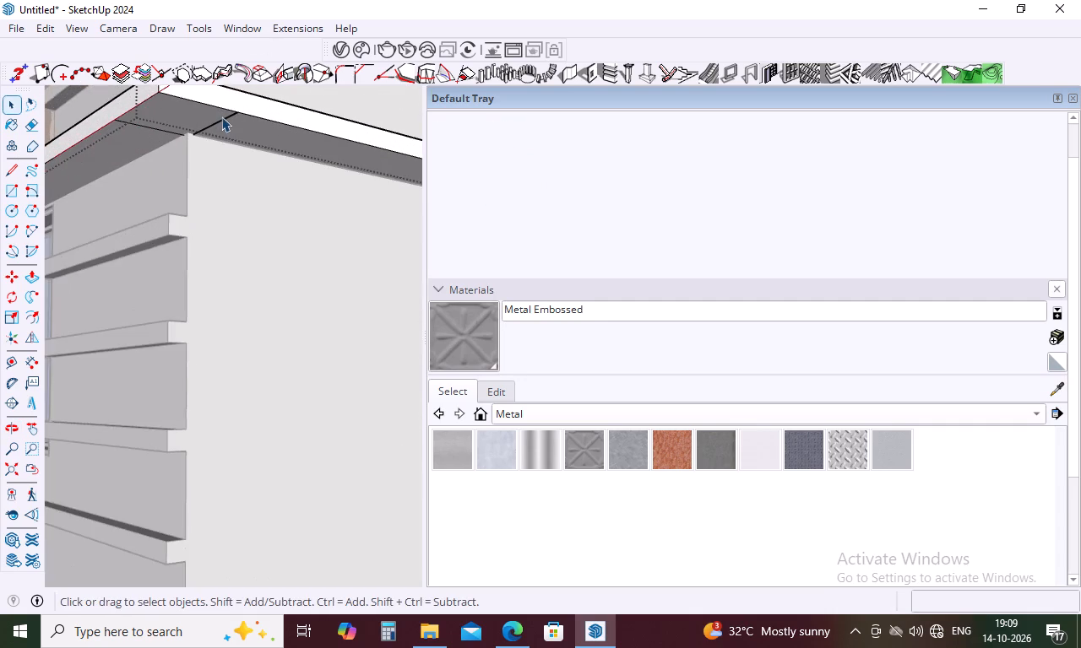
pyautogui.scroll(5, 221, 117)
pyautogui.click(227, 120)
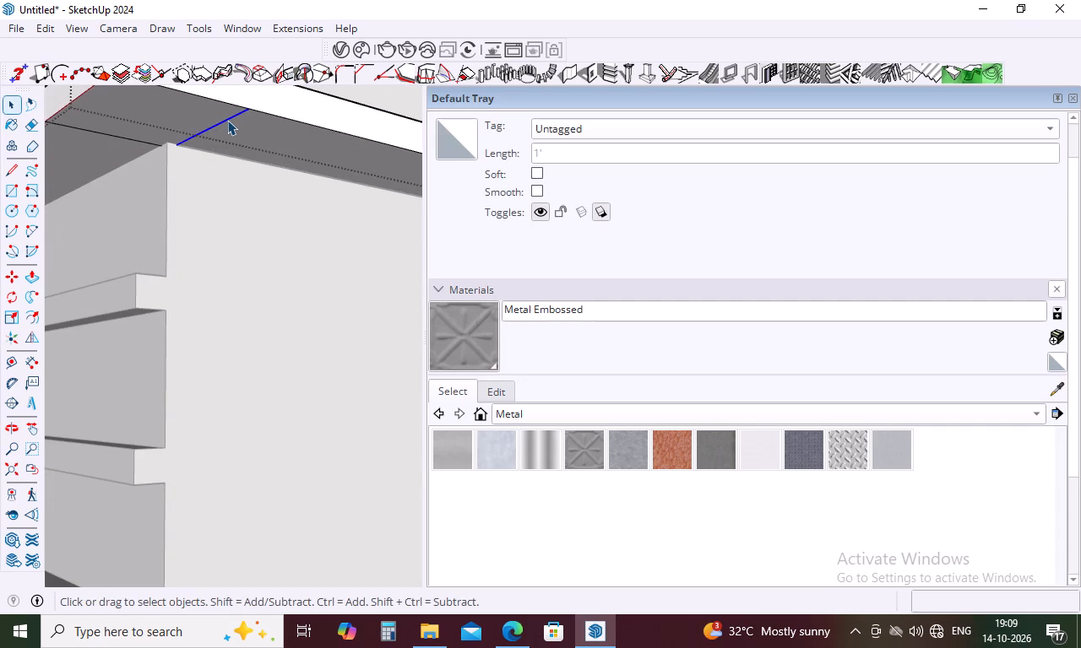
pyautogui.press('Delete')
pyautogui.scroll(-4, 219, 177)
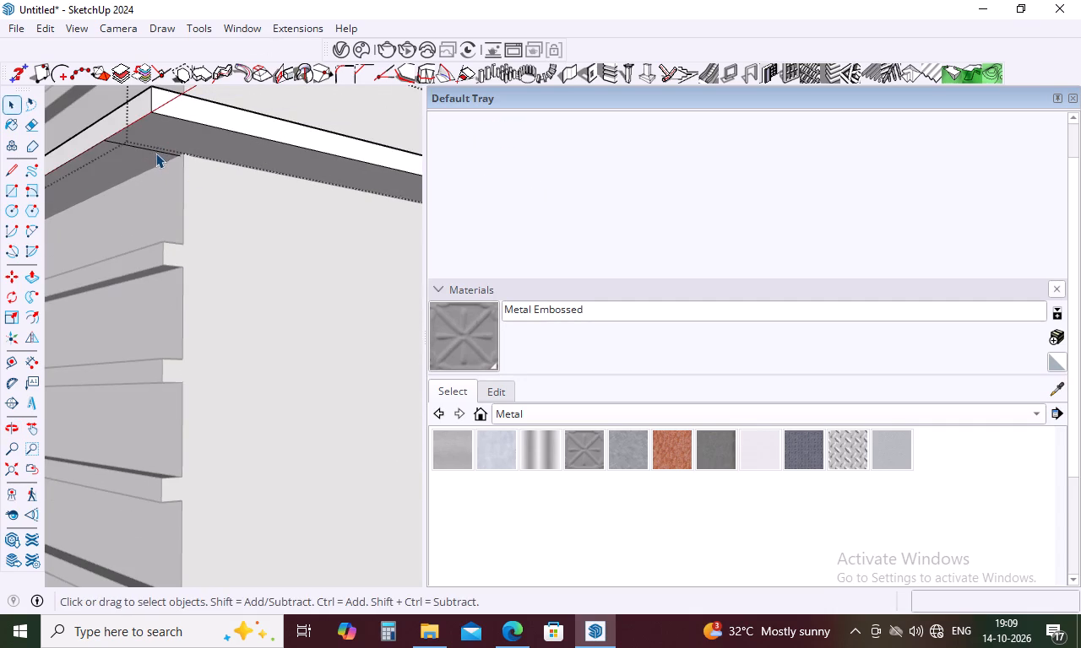
pyautogui.click(155, 154)
pyautogui.press('Delete')
pyautogui.scroll(-2, 189, 252)
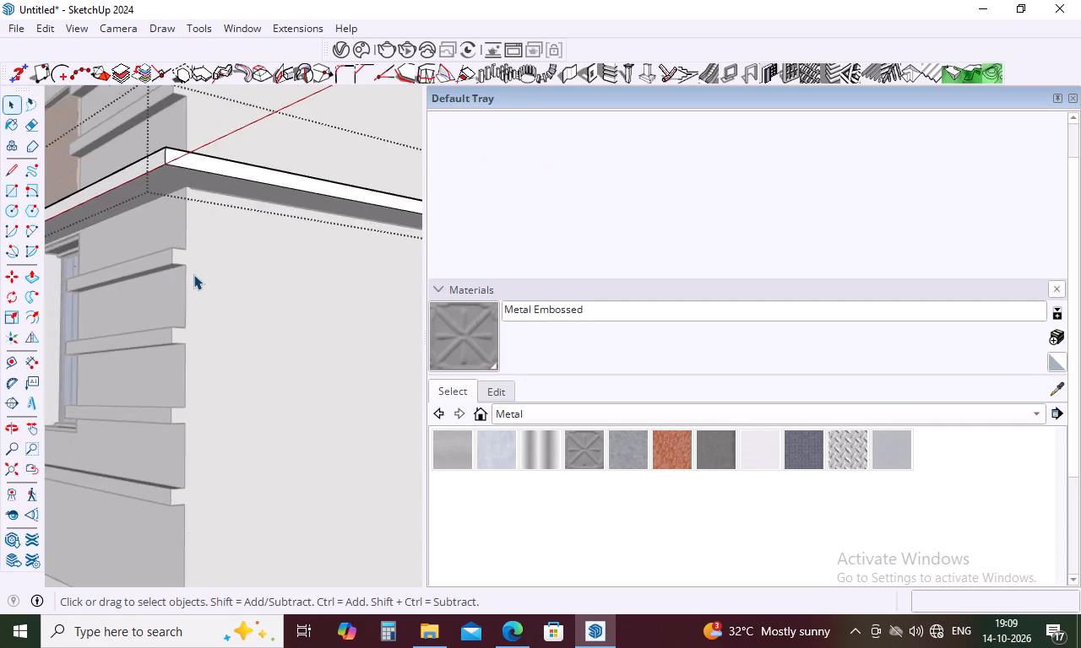
pyautogui.scroll(-17, 193, 274)
pyautogui.press('space')
pyautogui.click(187, 380)
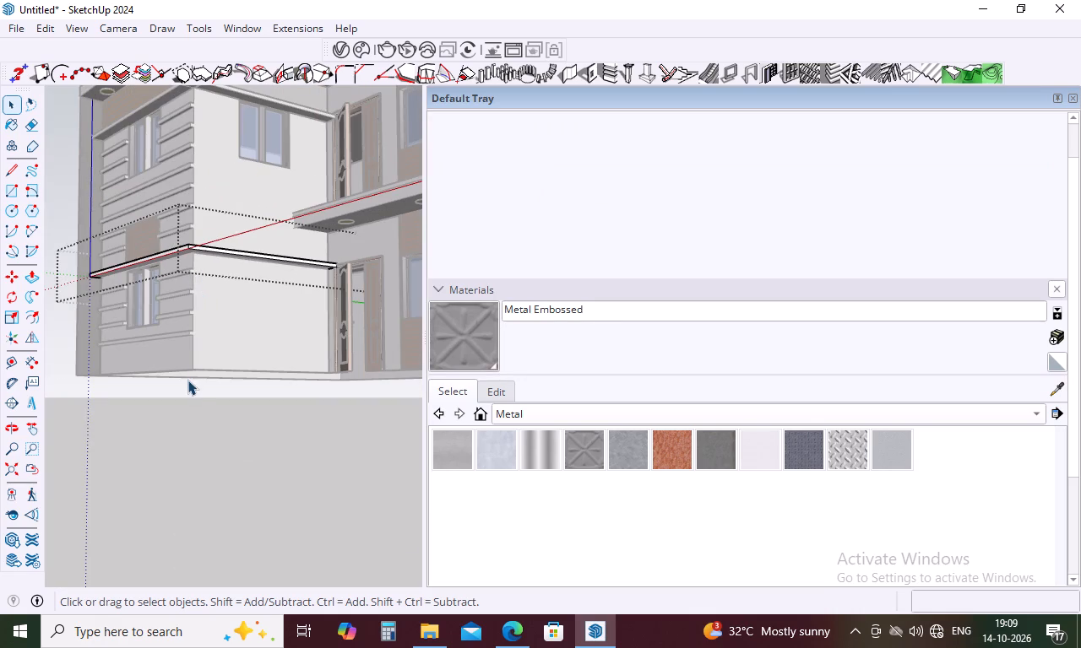
# Delete the two leftover seam edges on the underside of the upper ledge at the building corner, inside the ledge group.
pyautogui.scroll(-9, 190, 205)
pyautogui.scroll(6, 198, 127)
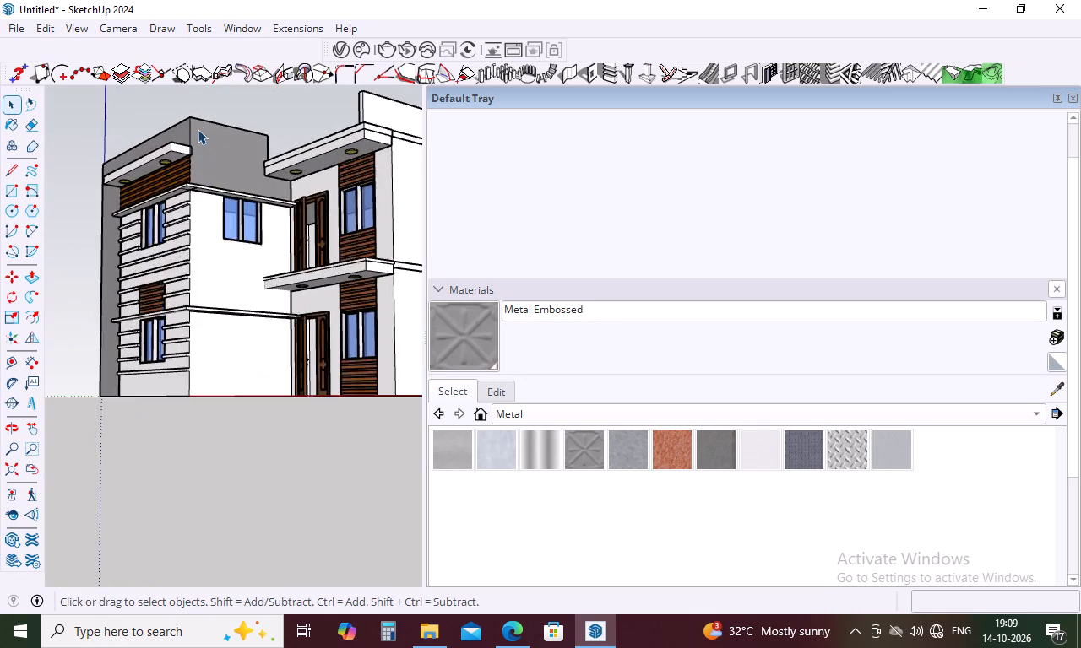
pyautogui.scroll(4, 198, 129)
pyautogui.scroll(5, 177, 233)
pyautogui.doubleClick(182, 223)
pyautogui.scroll(10, 182, 223)
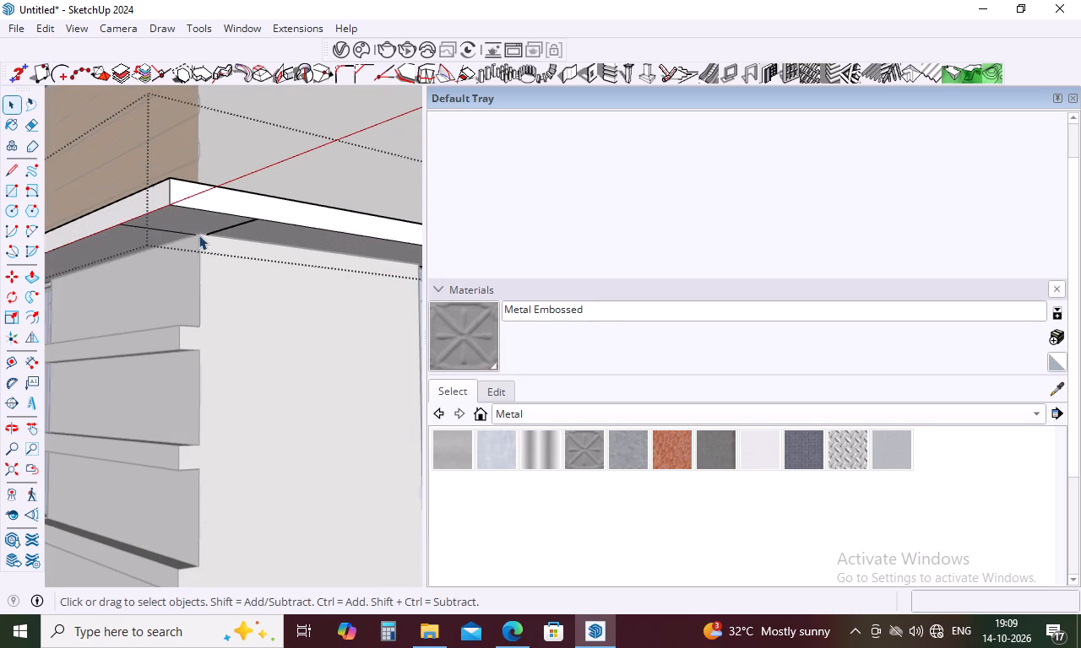
pyautogui.moveTo(253, 231); pyautogui.dragTo(207, 223)
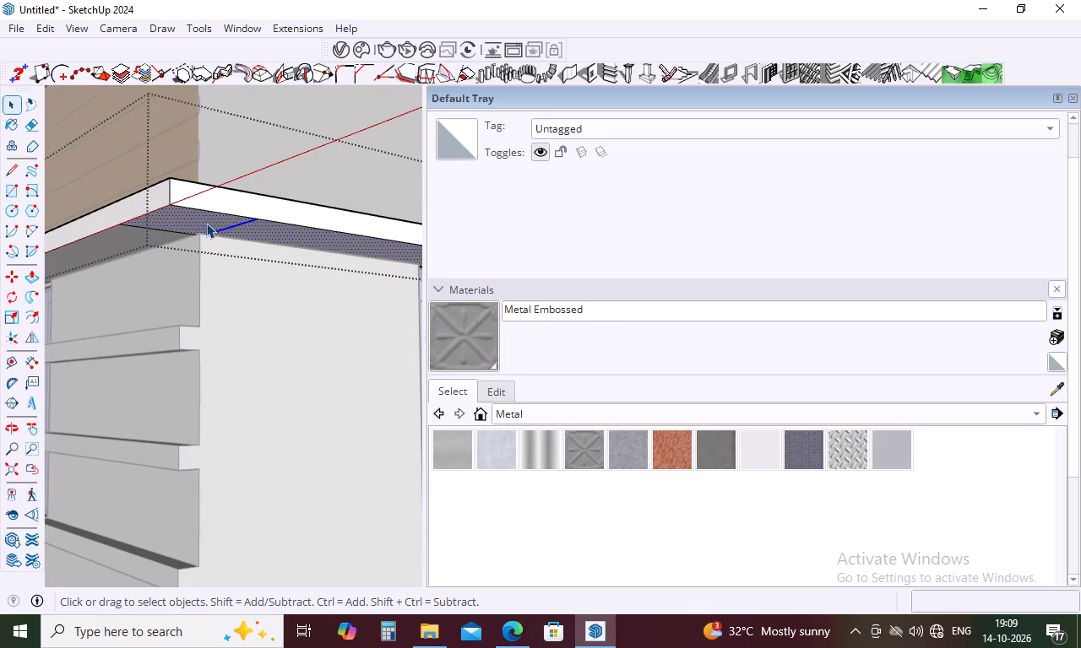
pyautogui.scroll(-20, 209, 261)
pyautogui.scroll(-1, 209, 261)
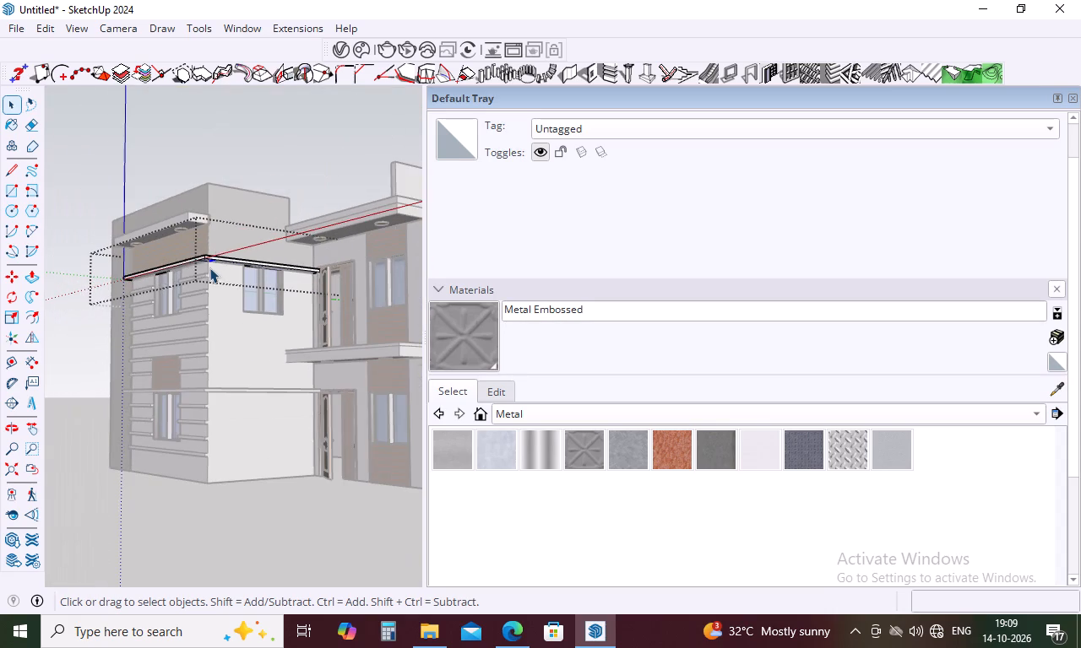
pyautogui.click(259, 162)
pyautogui.doubleClick(210, 257)
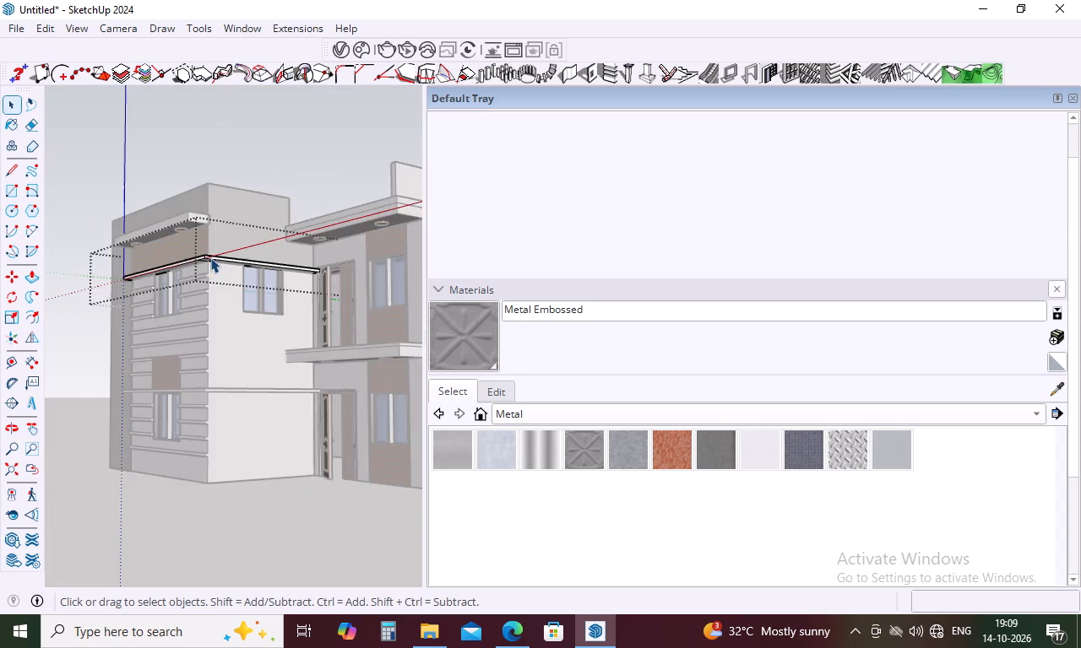
pyautogui.scroll(20, 210, 257)
pyautogui.scroll(6, 210, 257)
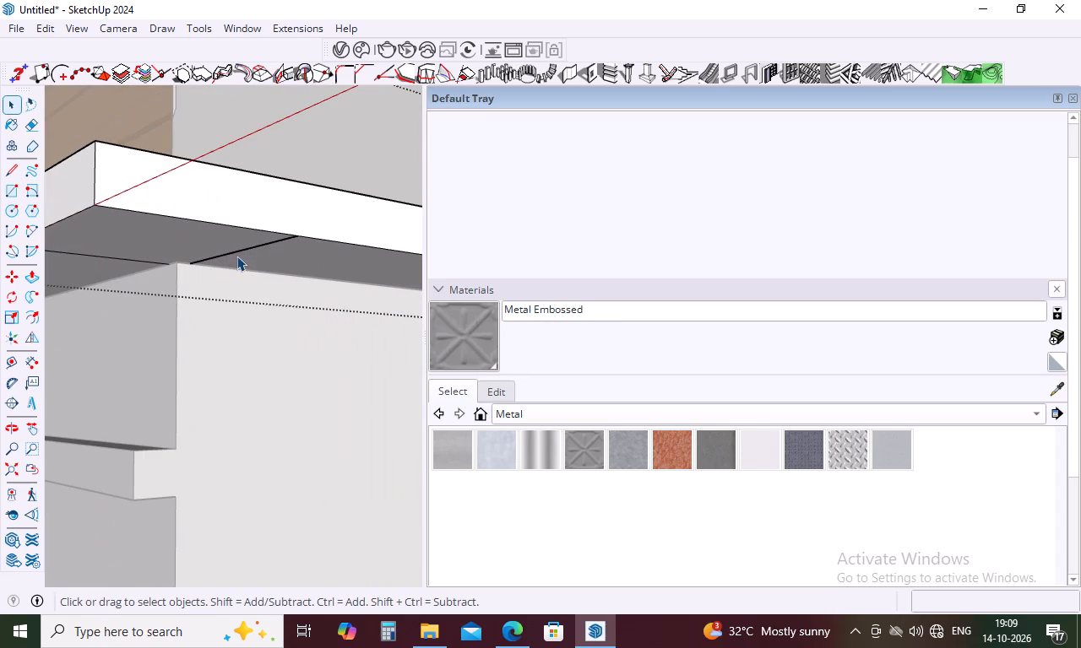
pyautogui.click(242, 251)
pyautogui.press('Delete')
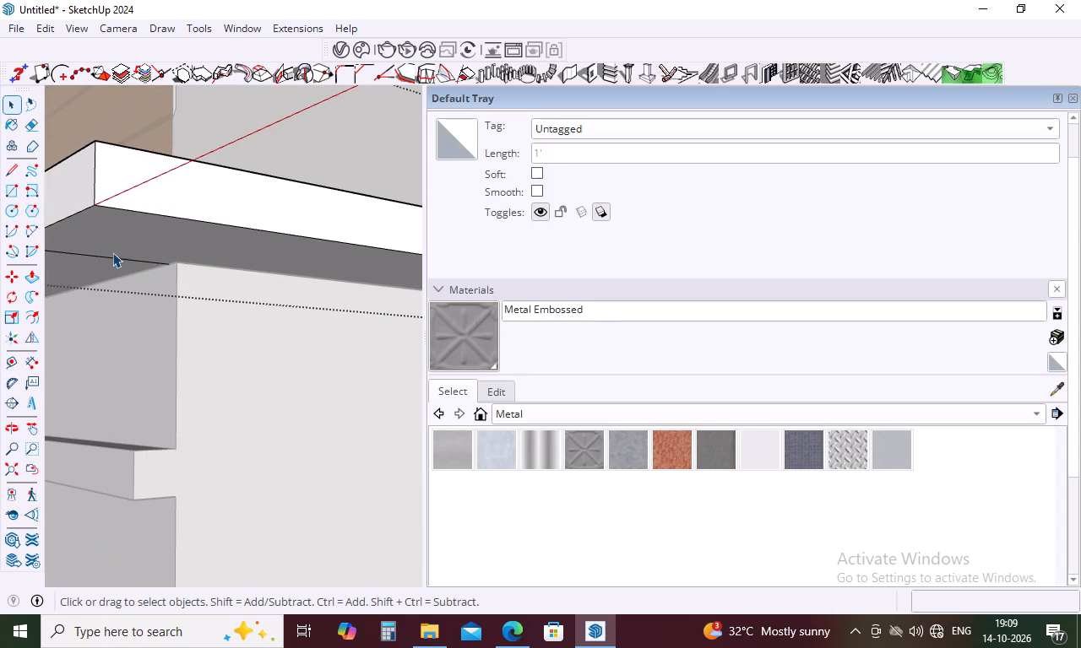
pyautogui.click(110, 258)
pyautogui.press('Delete')
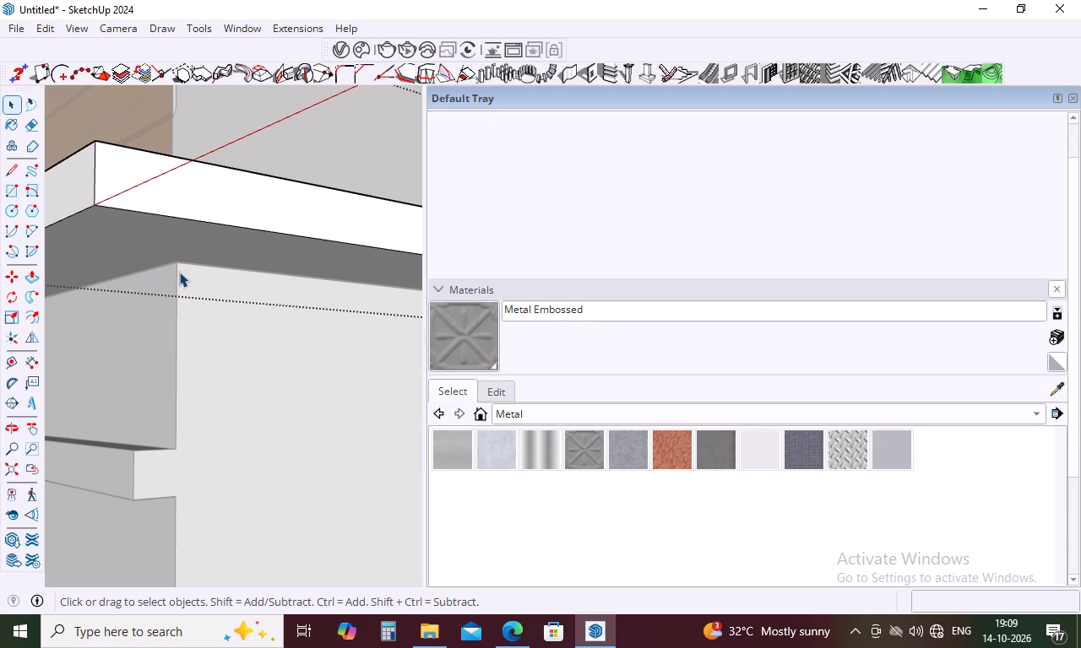
pyautogui.scroll(-12, 180, 272)
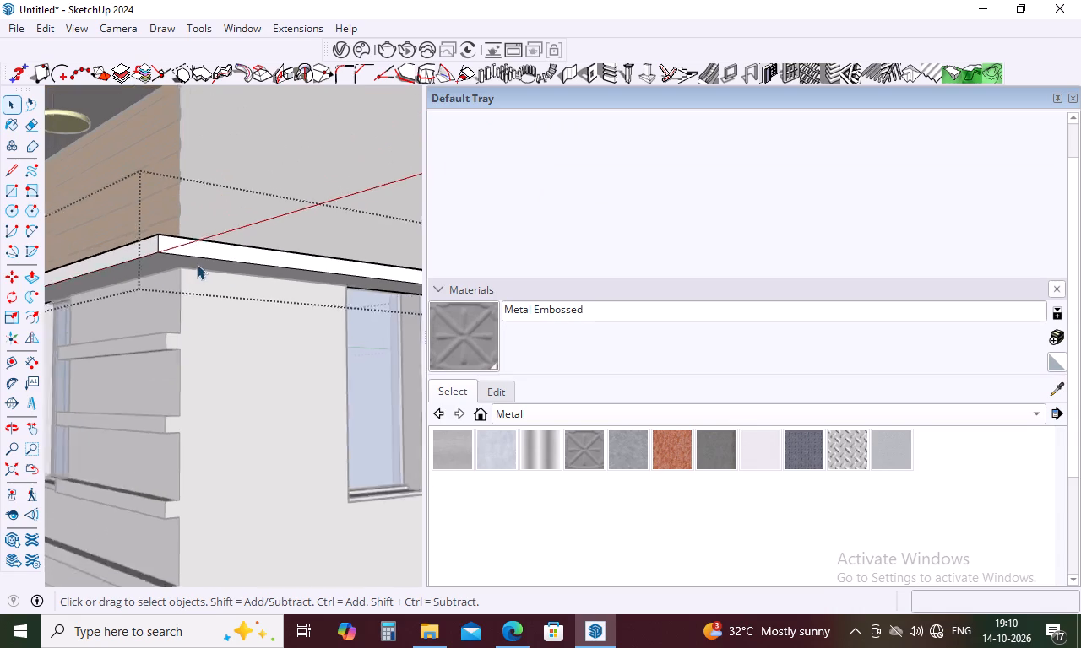
# Close the ledge group and examine the side wall and corner ledges of the building from several angles.
pyautogui.scroll(-18, 197, 264)
pyautogui.scroll(-10, 204, 266)
pyautogui.moveTo(253, 305); pyautogui.dragTo(321, 380, button='middle')
pyautogui.scroll(3, 265, 348)
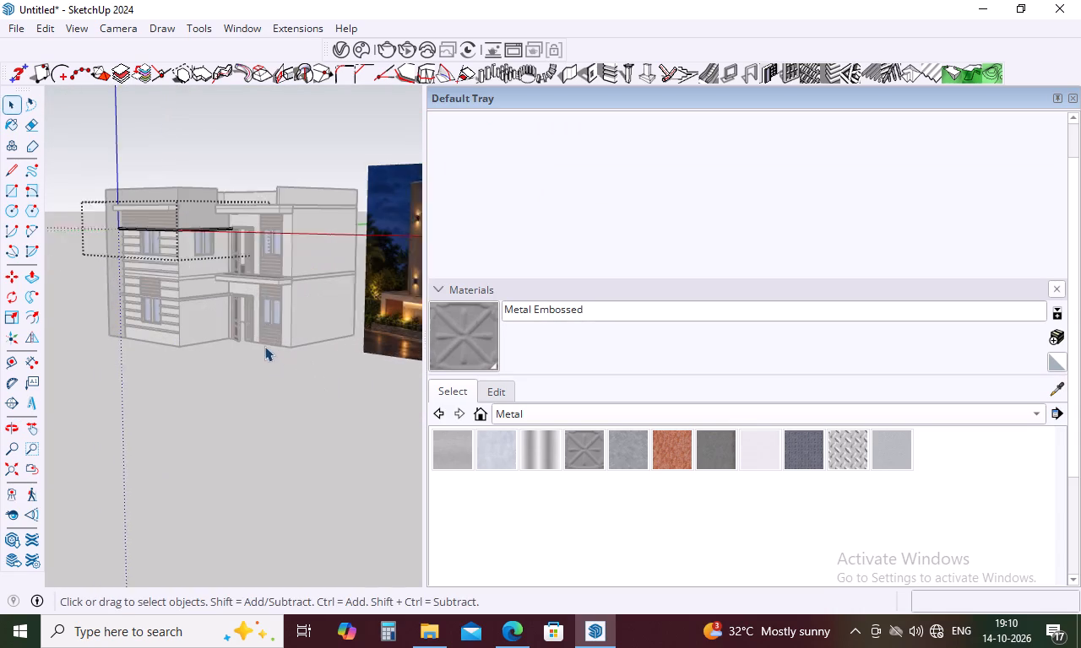
pyautogui.scroll(2, 264, 346)
pyautogui.click(289, 139)
pyautogui.scroll(-5, 294, 228)
pyautogui.scroll(4, 255, 246)
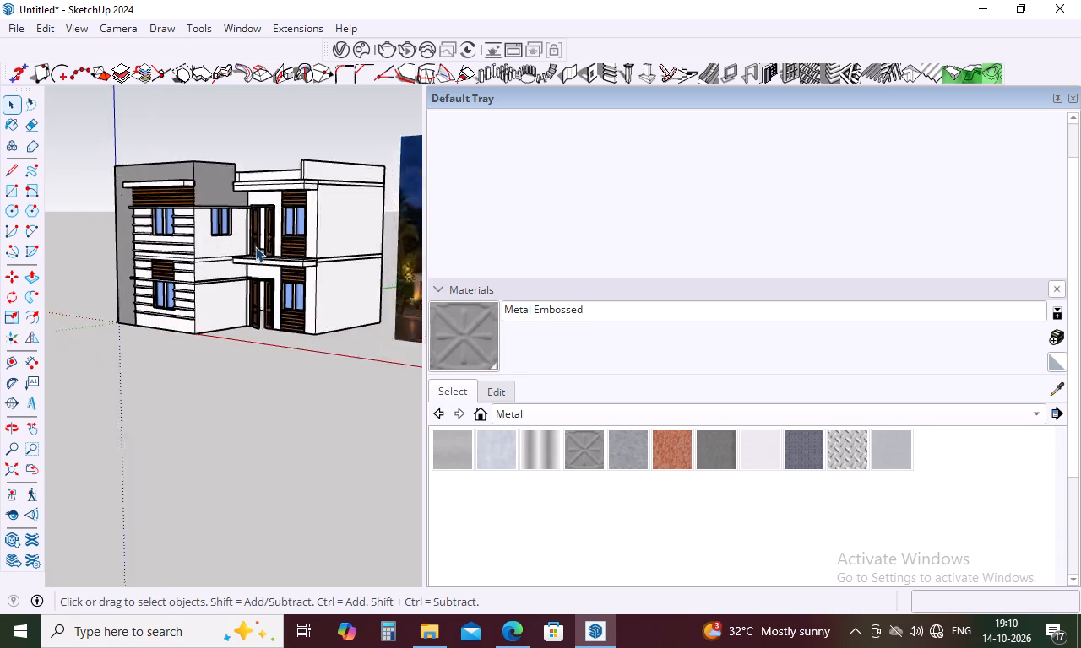
pyautogui.scroll(1, 255, 246)
pyautogui.moveTo(259, 252); pyautogui.dragTo(367, 273, button='middle')
pyautogui.scroll(9, 227, 273)
pyautogui.scroll(-5, 227, 273)
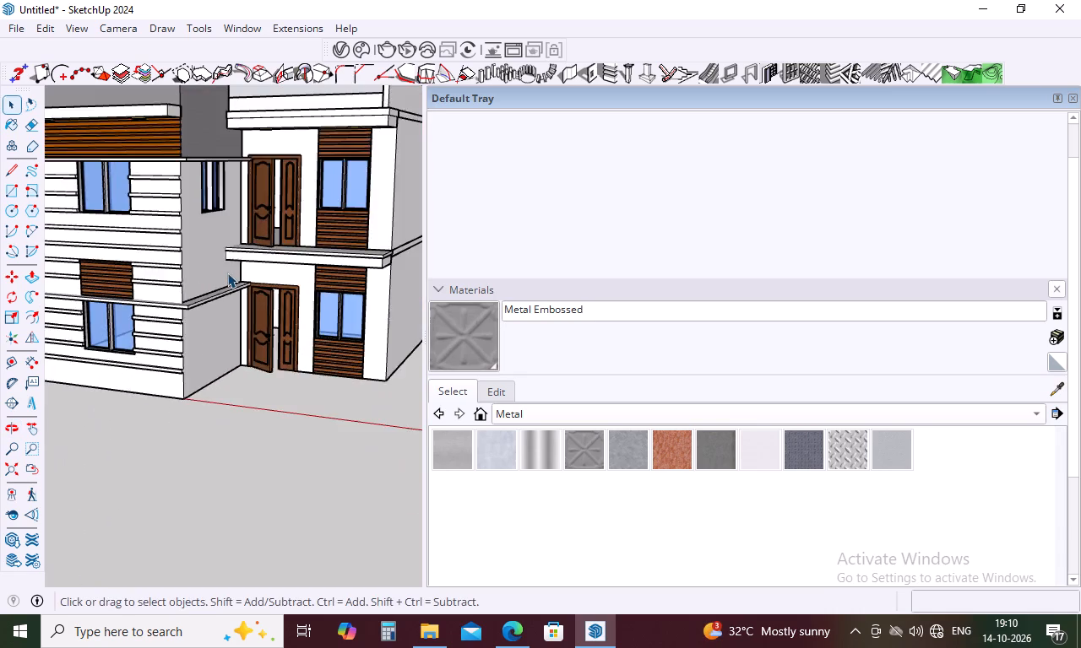
pyautogui.scroll(-5, 227, 273)
pyautogui.scroll(5, 227, 273)
pyautogui.moveTo(227, 273); pyautogui.dragTo(139, 286, button='middle')
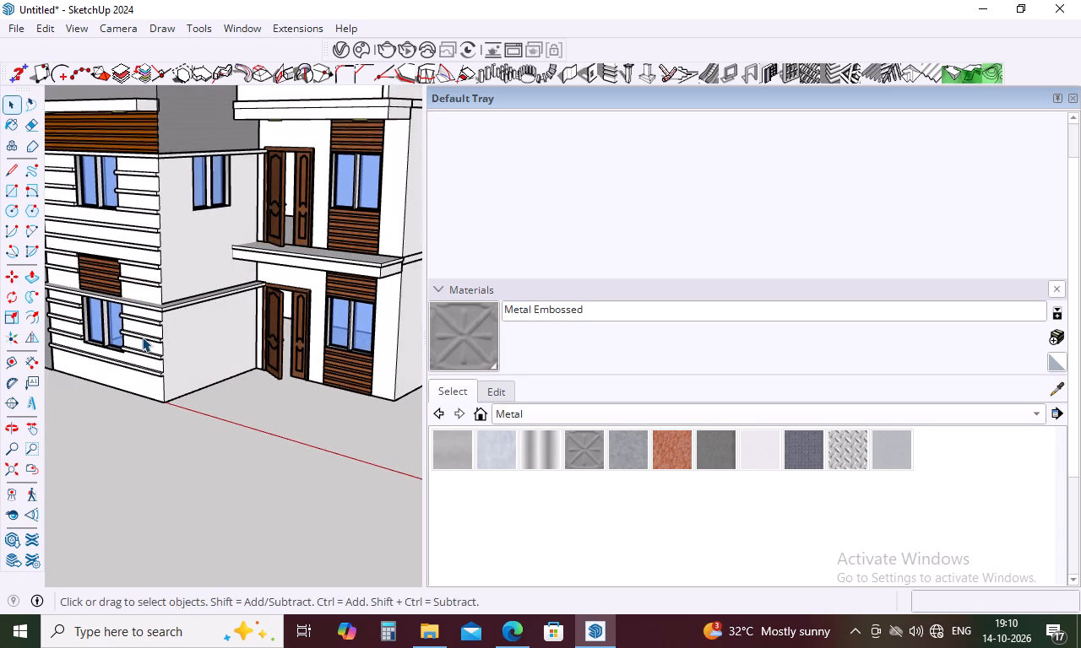
# Inside the banded wall group, Push/Pull the side wall face outward by 1" and close the group.
pyautogui.doubleClick(142, 337)
pyautogui.scroll(4, 206, 318)
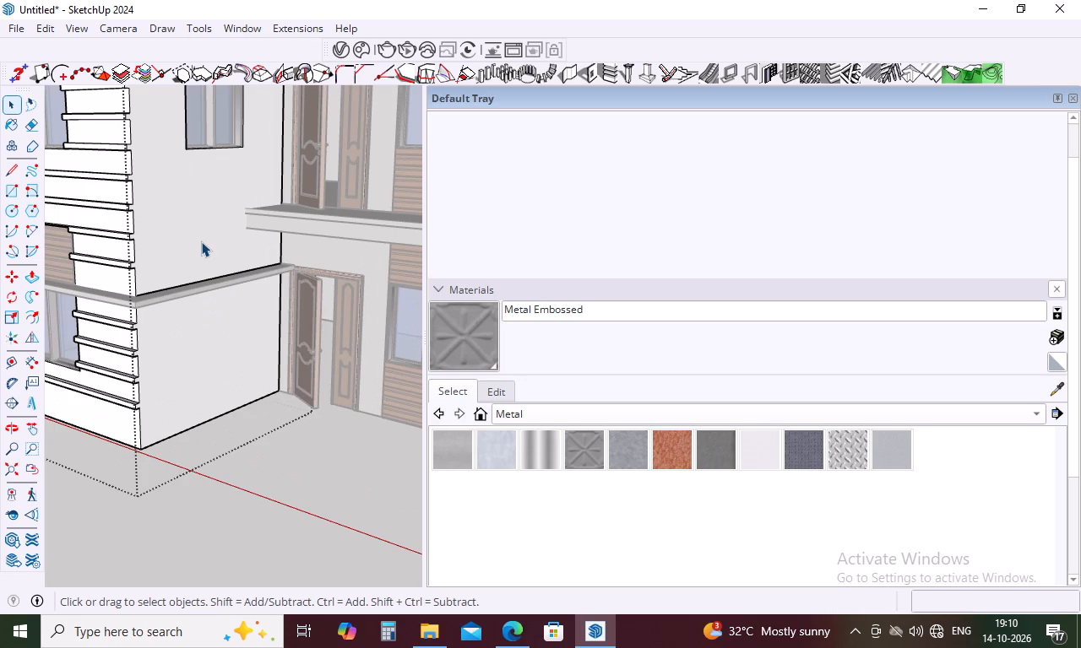
pyautogui.moveTo(184, 239); pyautogui.dragTo(84, 266, button='middle')
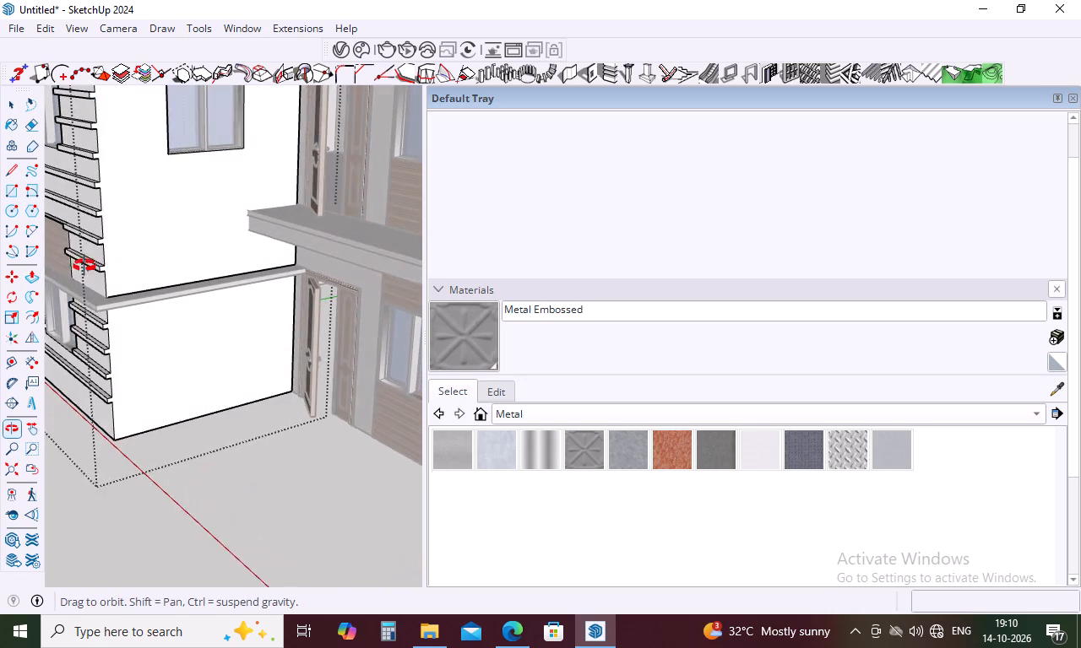
pyautogui.moveTo(84, 266); pyautogui.dragTo(44, 276, button='middle')
pyautogui.scroll(5, 118, 250)
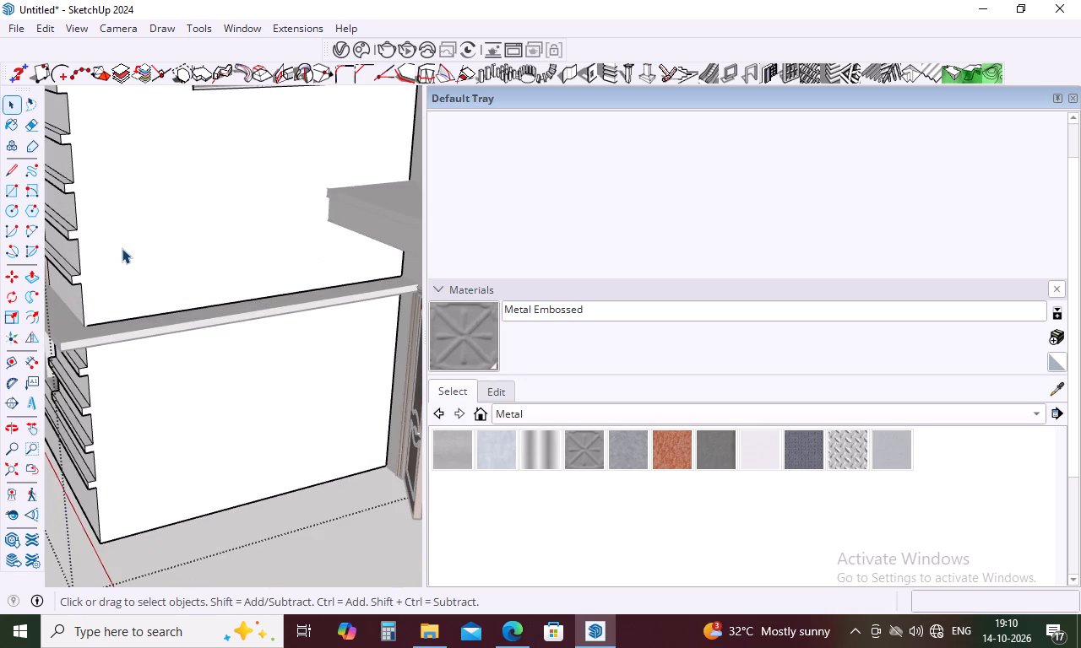
pyautogui.click(122, 248)
pyautogui.press('p')
pyautogui.click(122, 248)
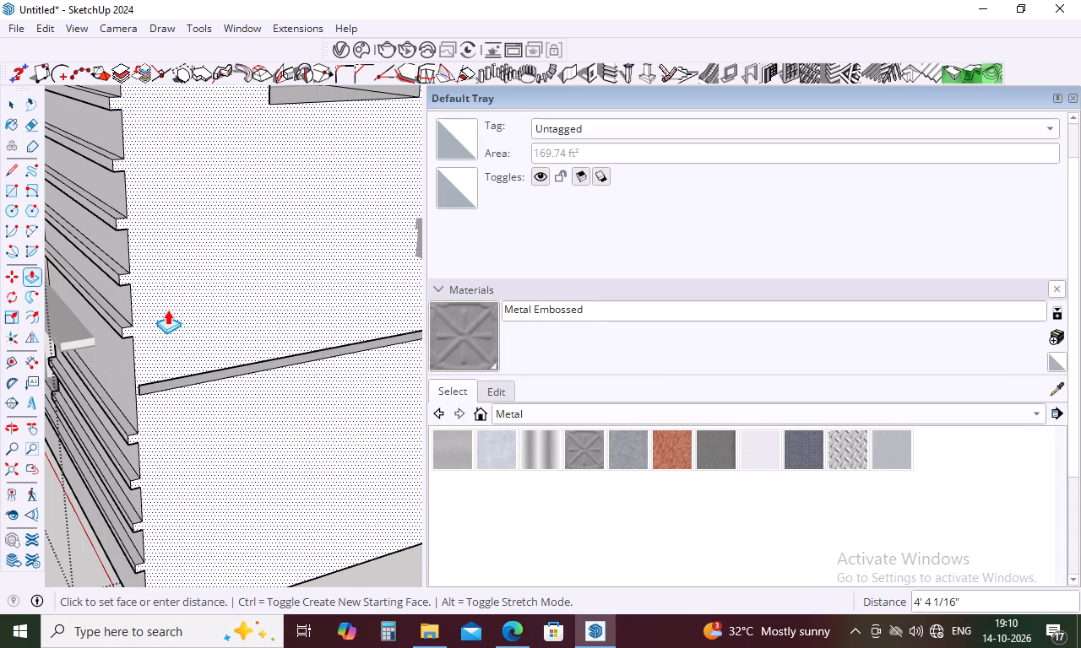
pyautogui.press('1')
pyautogui.press('Return')
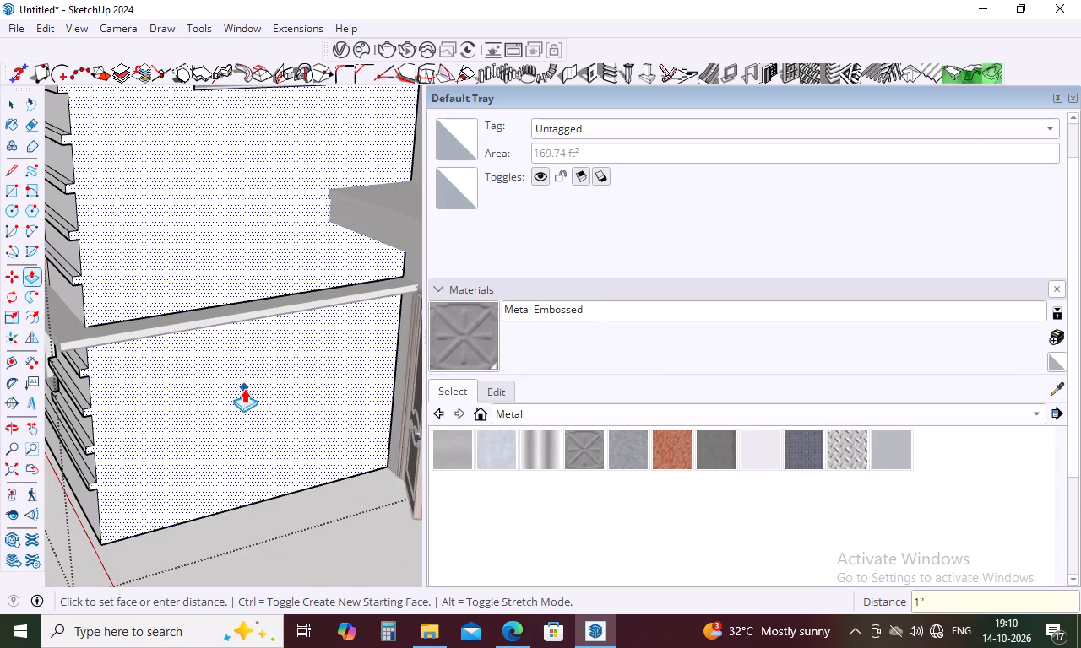
pyautogui.press('space')
pyautogui.scroll(-10, 290, 328)
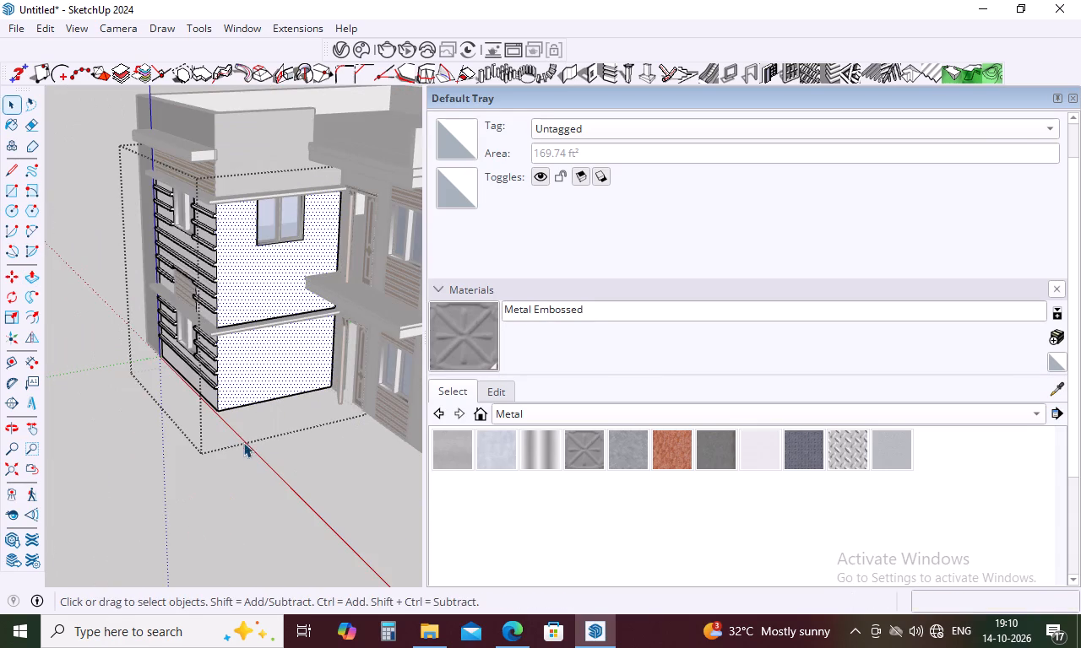
pyautogui.click(258, 467)
# Examine the side wall, the corner with the banded front wall and the entrance facade from several angles.
pyautogui.moveTo(269, 465); pyautogui.dragTo(421, 459, button='middle')
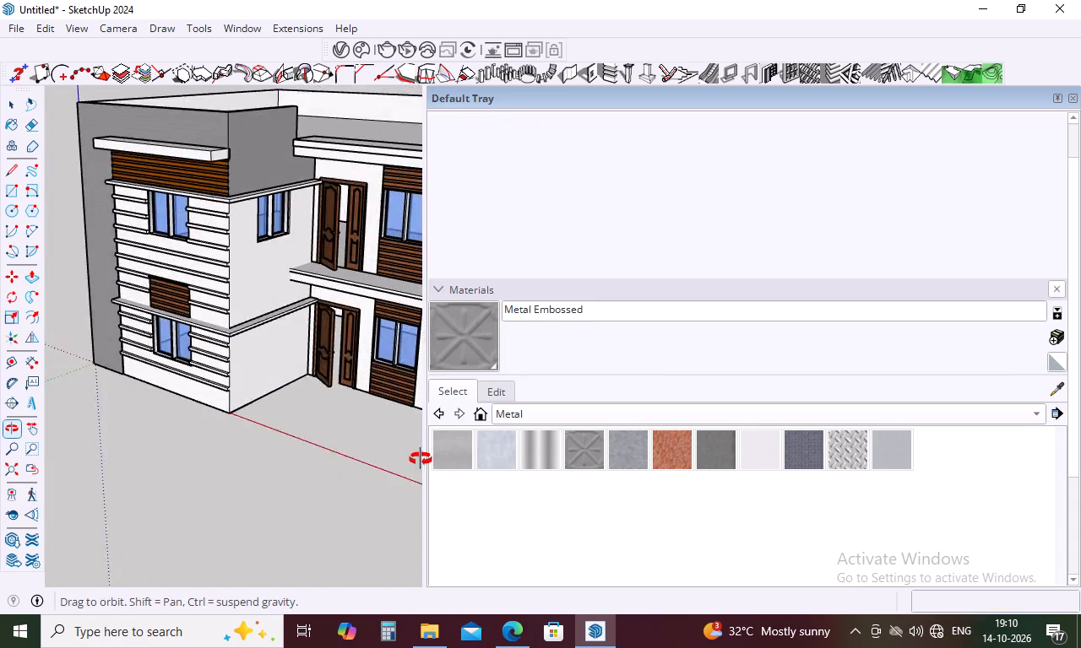
pyautogui.moveTo(421, 459); pyautogui.dragTo(284, 454, button='middle')
pyautogui.scroll(-16, 307, 374)
pyautogui.scroll(2, 295, 402)
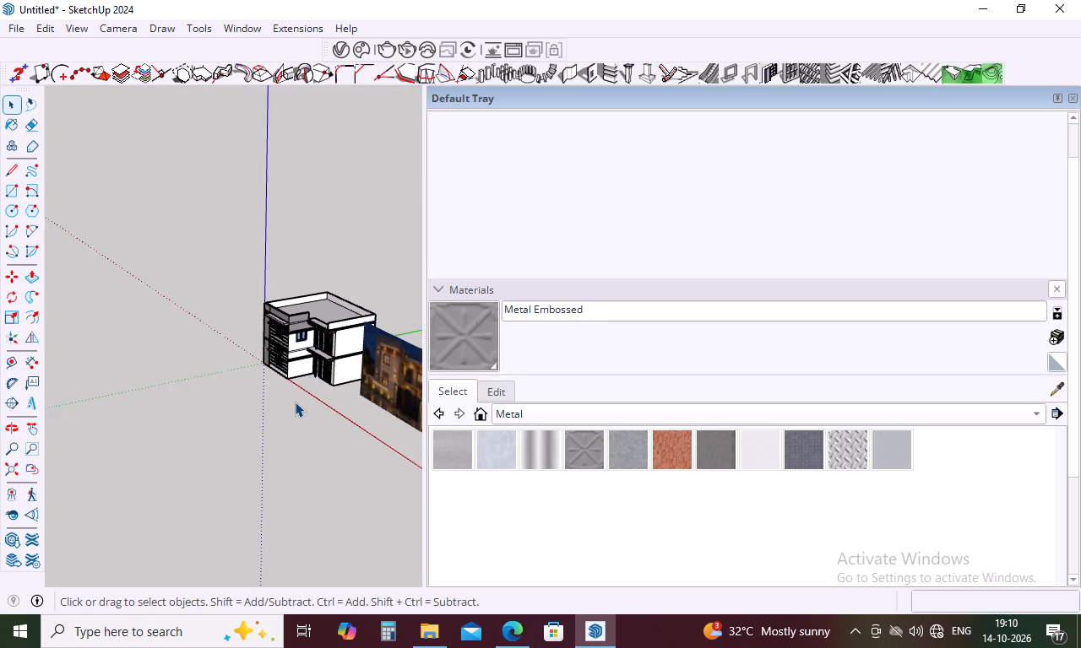
pyautogui.scroll(3, 295, 402)
pyautogui.moveTo(295, 402); pyautogui.dragTo(439, 364, button='middle')
pyautogui.scroll(11, 338, 375)
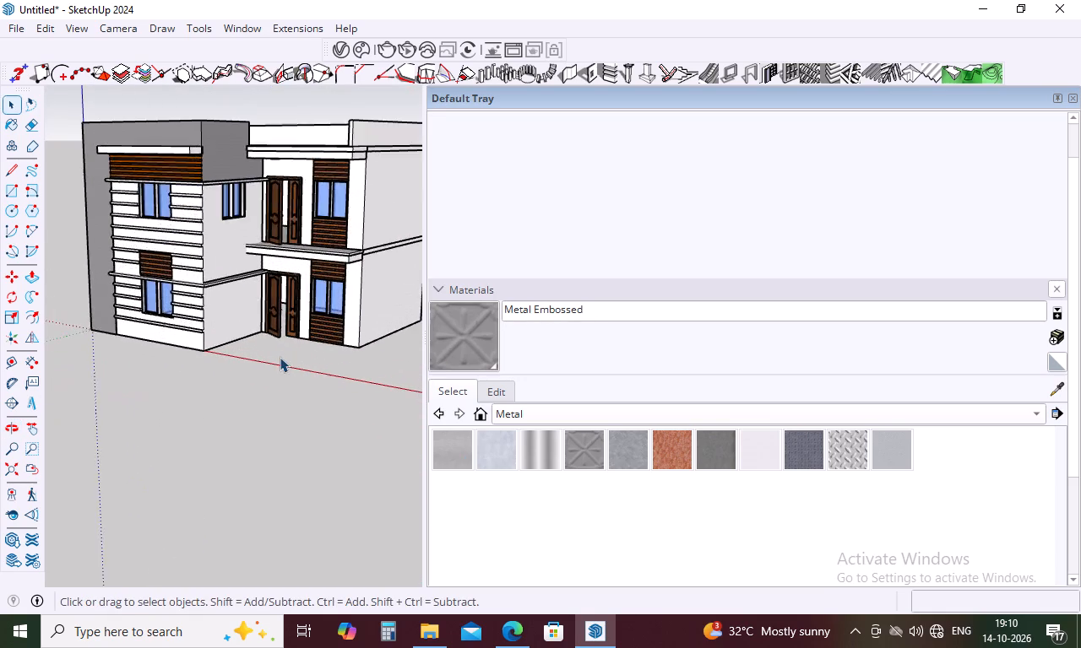
pyautogui.scroll(13, 280, 357)
pyautogui.scroll(-4, 274, 354)
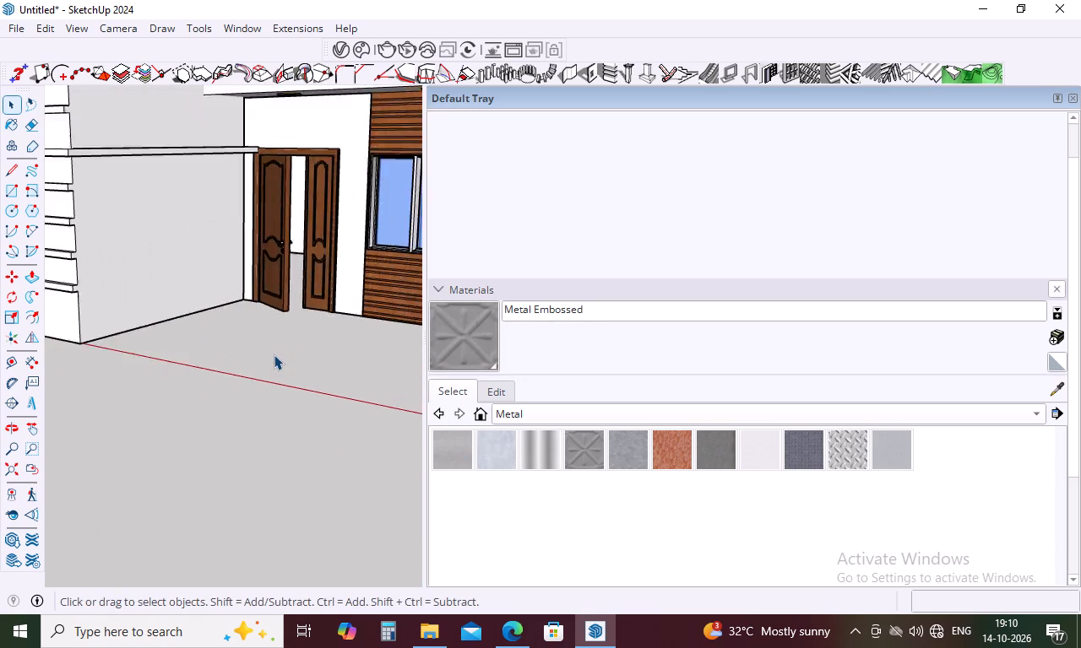
pyautogui.scroll(-14, 274, 354)
pyautogui.moveTo(274, 354); pyautogui.dragTo(300, 267, button='middle')
pyautogui.scroll(5, 273, 292)
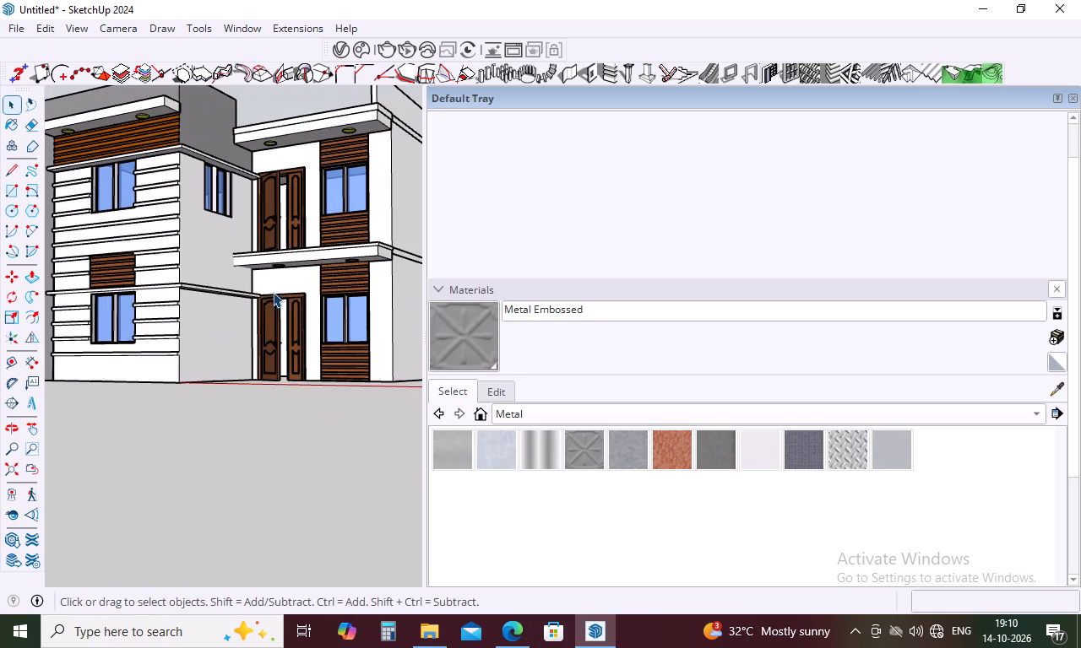
pyautogui.moveTo(252, 310); pyautogui.dragTo(77, 333, button='middle')
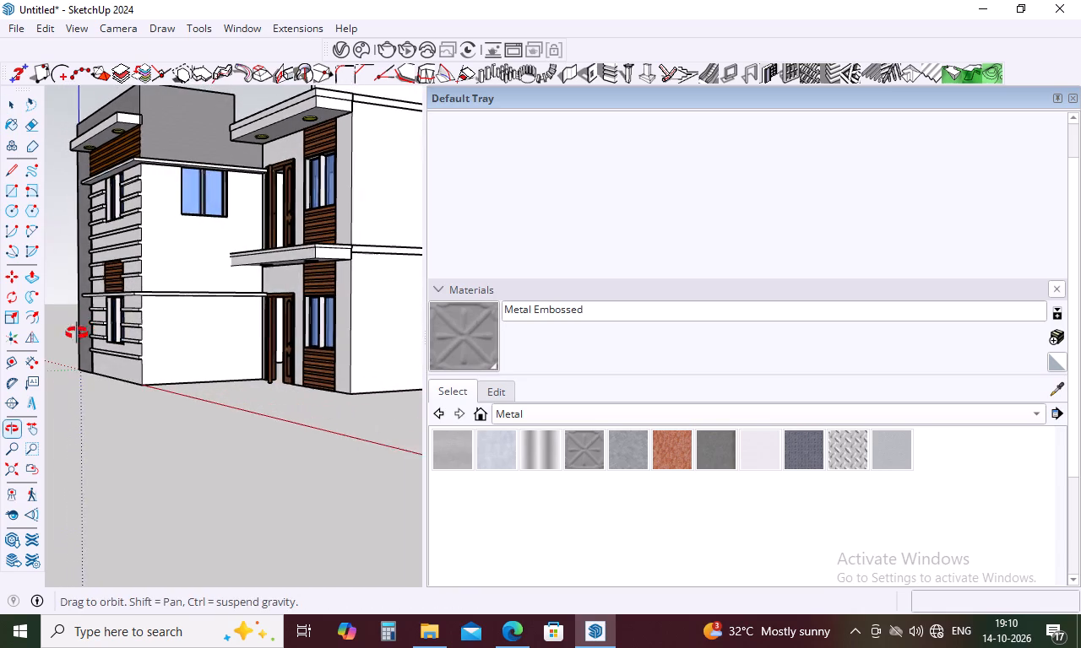
pyautogui.moveTo(77, 333); pyautogui.dragTo(71, 336, button='middle')
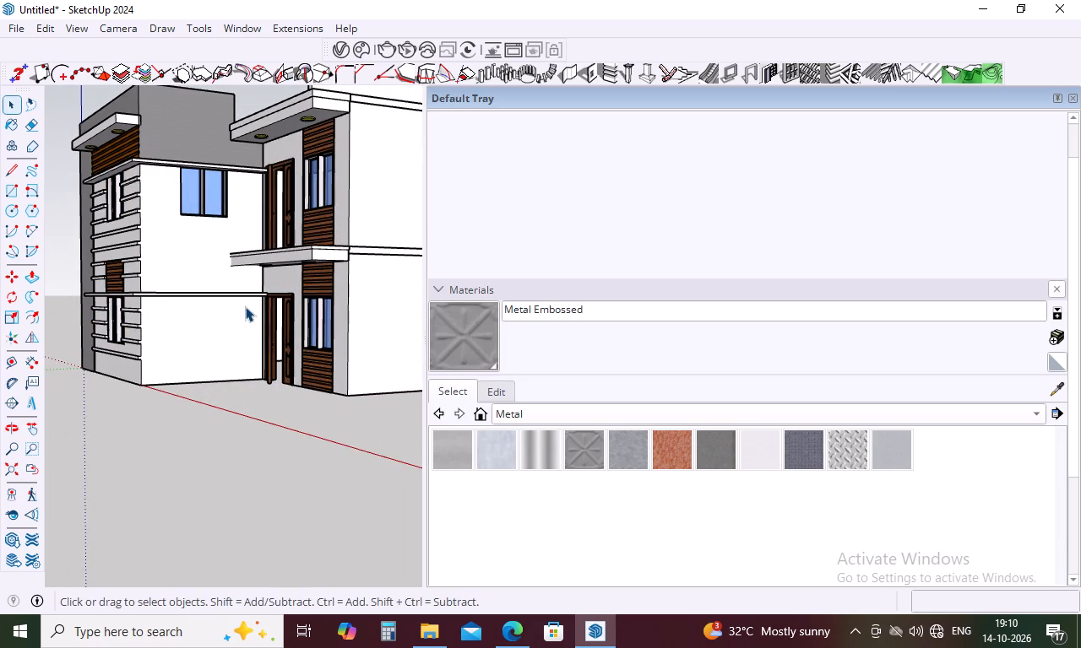
# Draw a vertical line about 9' 7" long from the upper side window's lower front corner down onto the ground-floor wall.
pyautogui.press('Escape')
pyautogui.press('t')
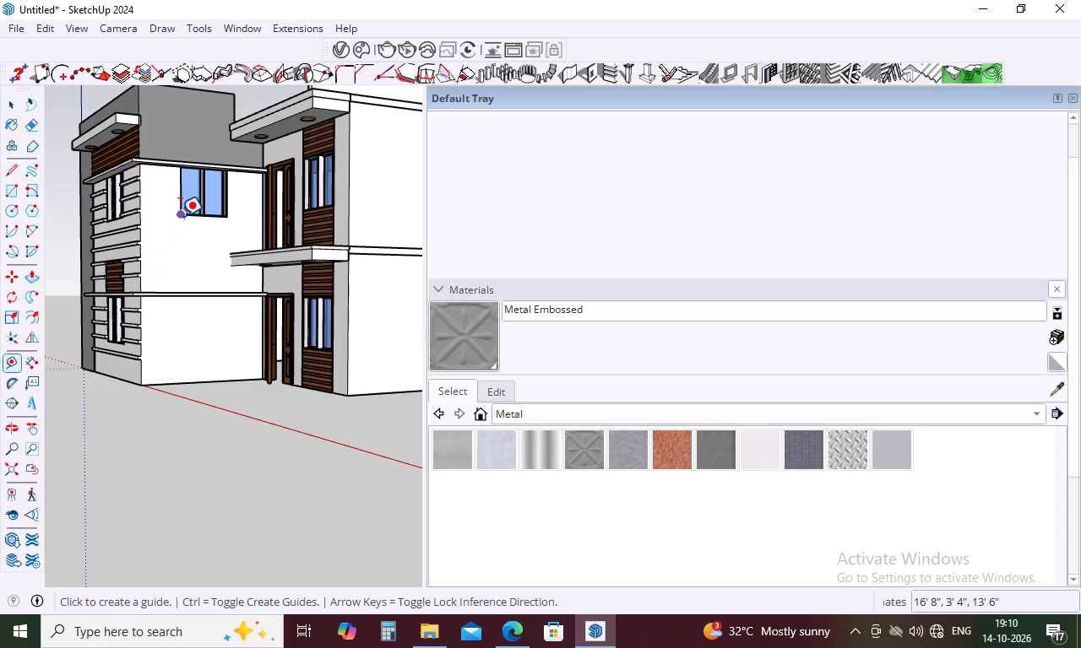
pyautogui.press('space')
pyautogui.write('l')
pyautogui.scroll(2, 181, 215)
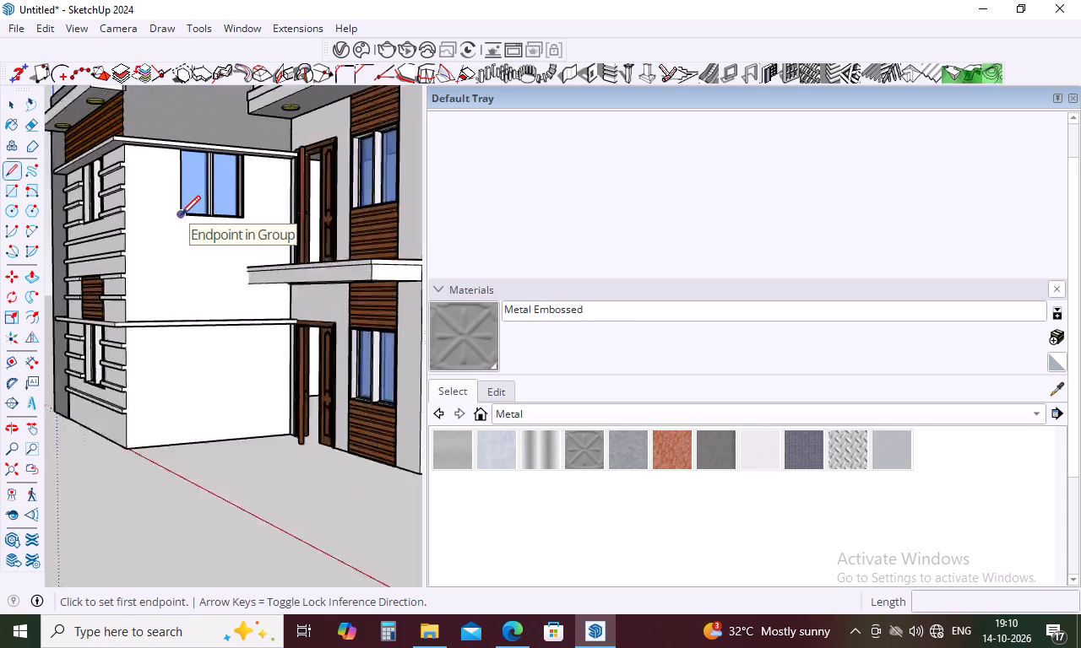
pyautogui.scroll(14, 181, 215)
pyautogui.click(178, 207)
pyautogui.scroll(-11, 177, 207)
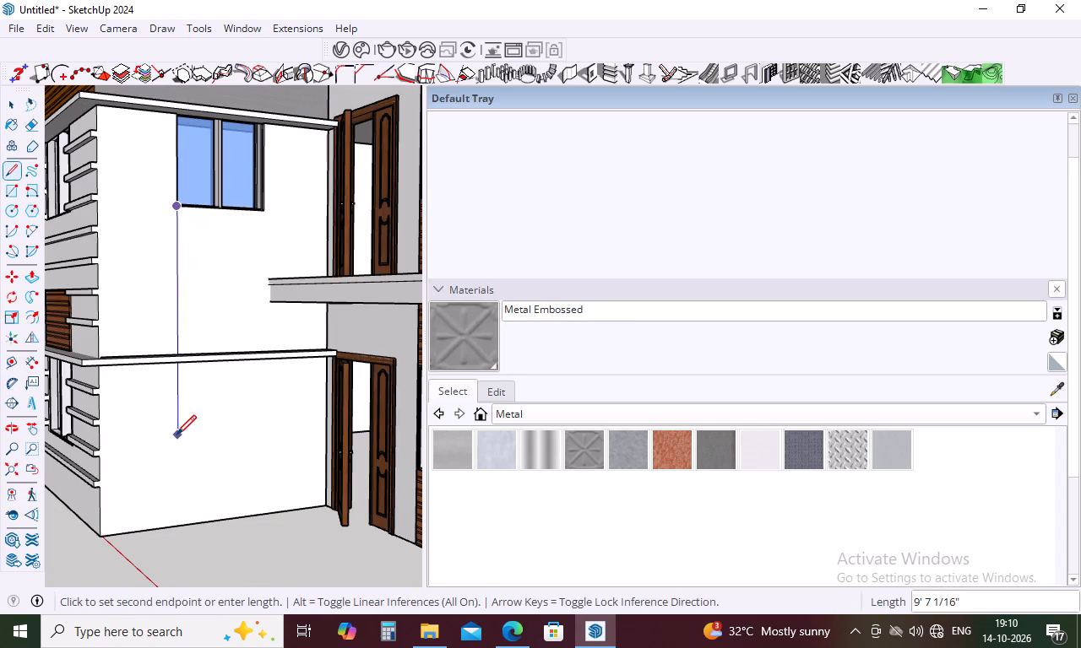
pyautogui.click(177, 435)
pyautogui.press('space')
pyautogui.click(204, 453)
pyautogui.scroll(-5, 207, 437)
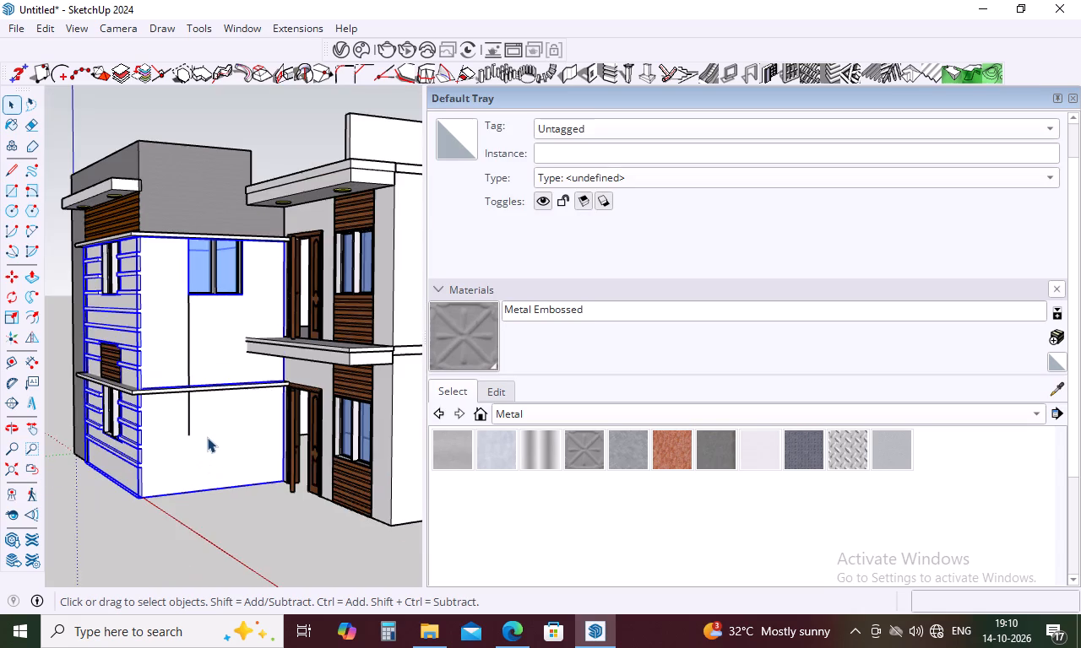
pyautogui.tripleClick(206, 463)
pyautogui.doubleClick(206, 463)
pyautogui.click(285, 540)
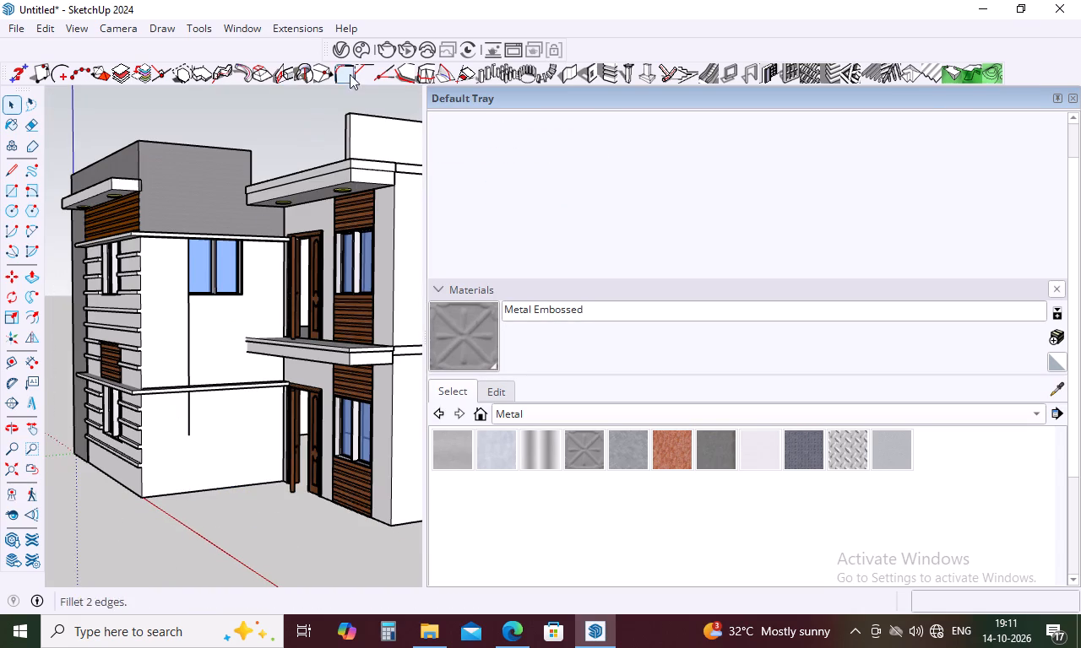
# Start the MajWindow extension for placing a window on a wall.
pyautogui.click(291, 29)
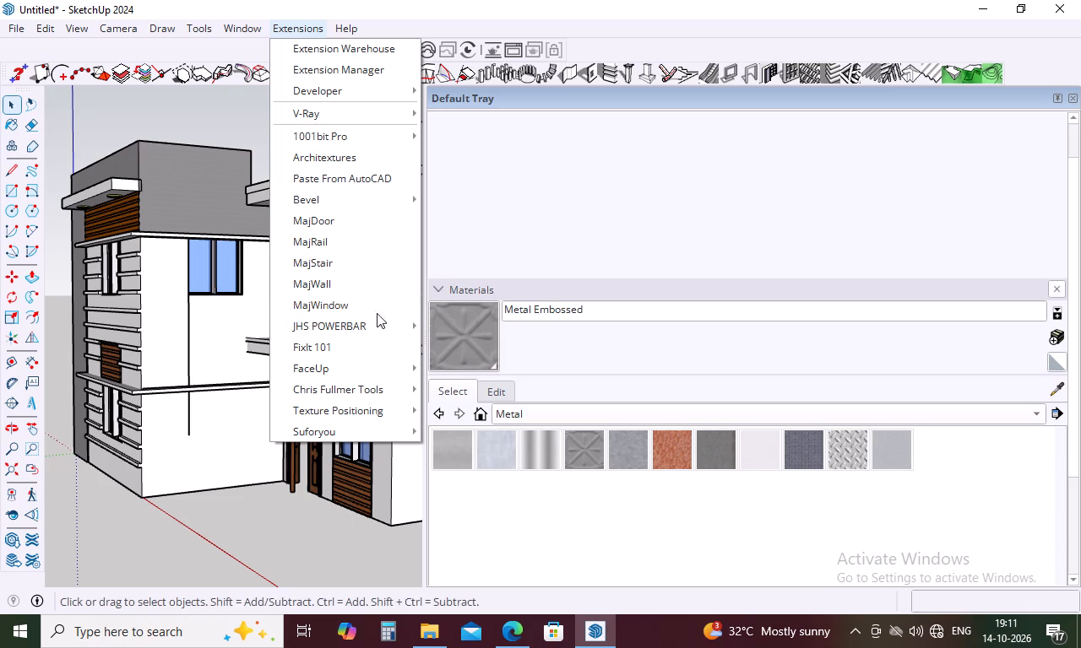
pyautogui.click(354, 304)
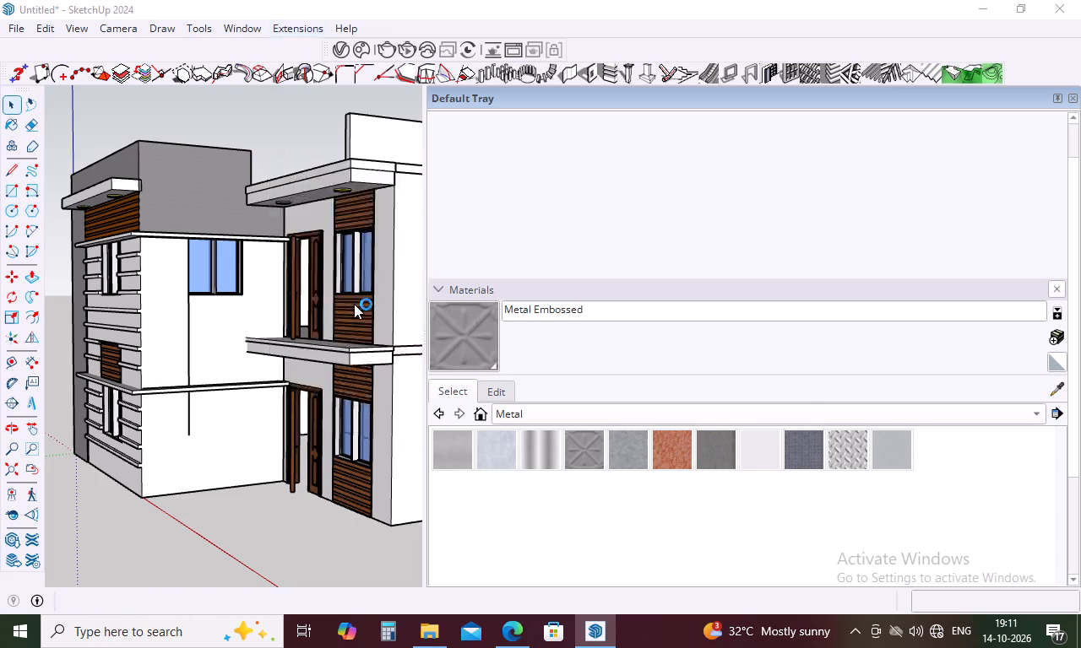
pyautogui.click(333, 438)
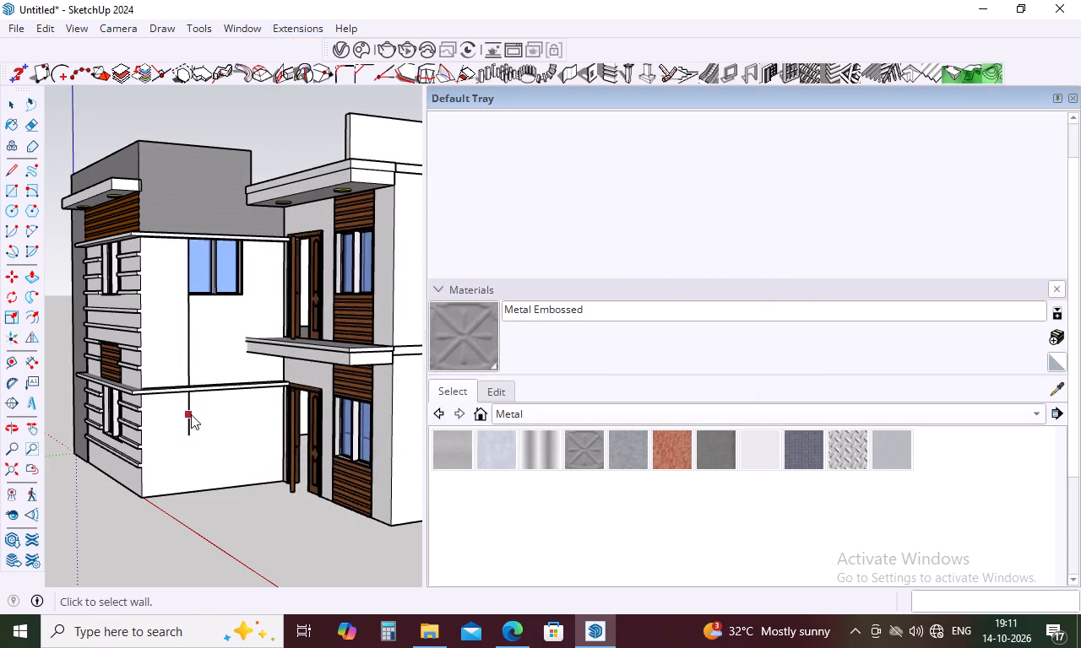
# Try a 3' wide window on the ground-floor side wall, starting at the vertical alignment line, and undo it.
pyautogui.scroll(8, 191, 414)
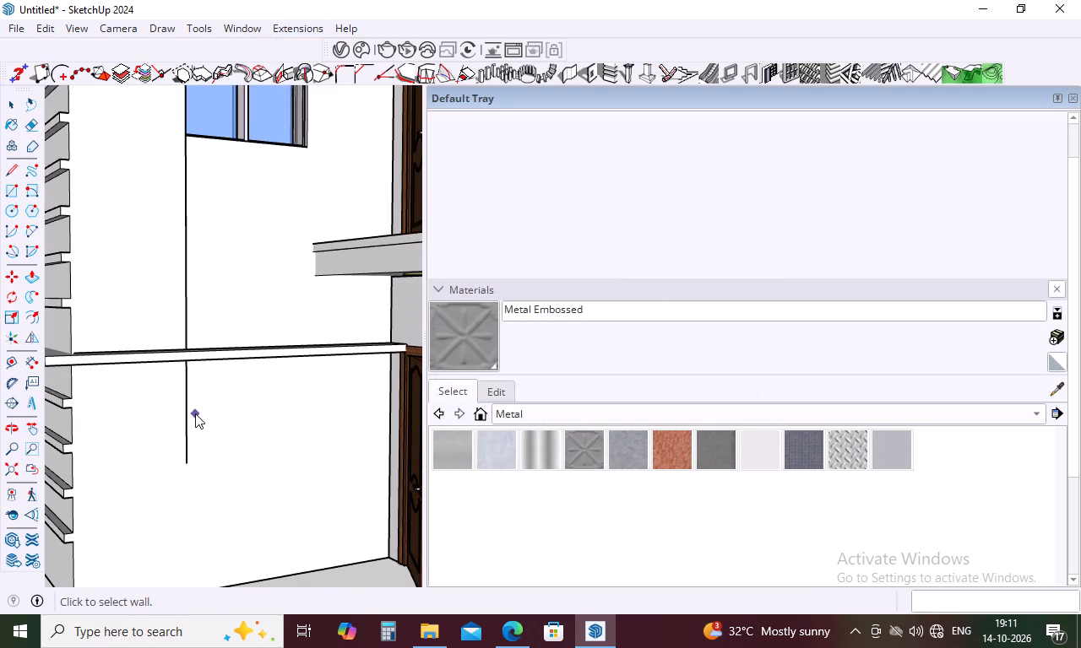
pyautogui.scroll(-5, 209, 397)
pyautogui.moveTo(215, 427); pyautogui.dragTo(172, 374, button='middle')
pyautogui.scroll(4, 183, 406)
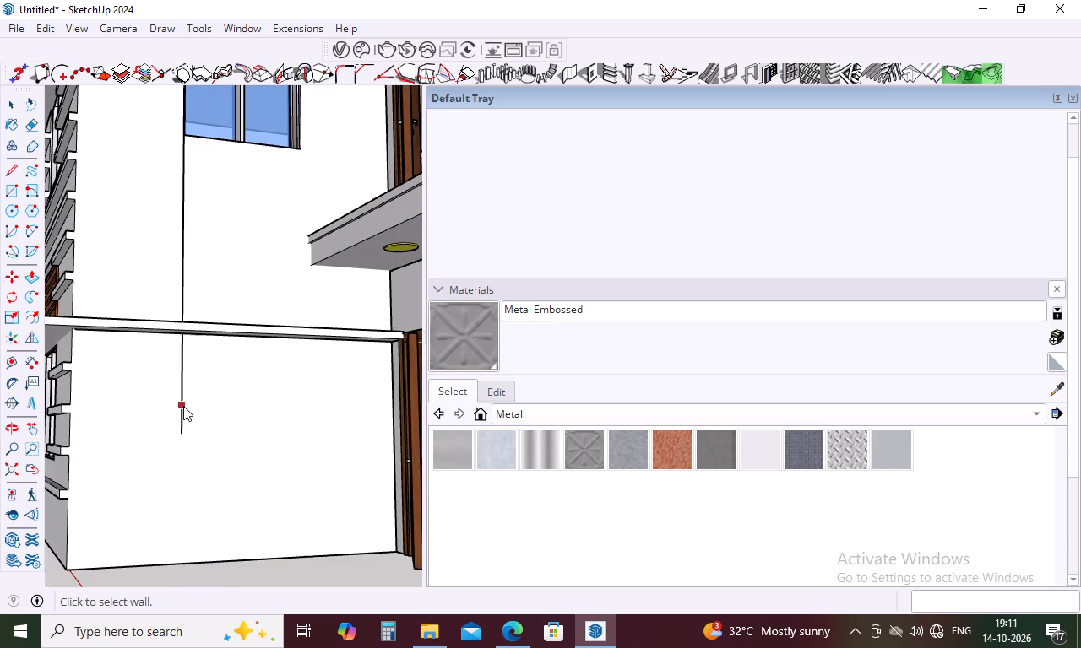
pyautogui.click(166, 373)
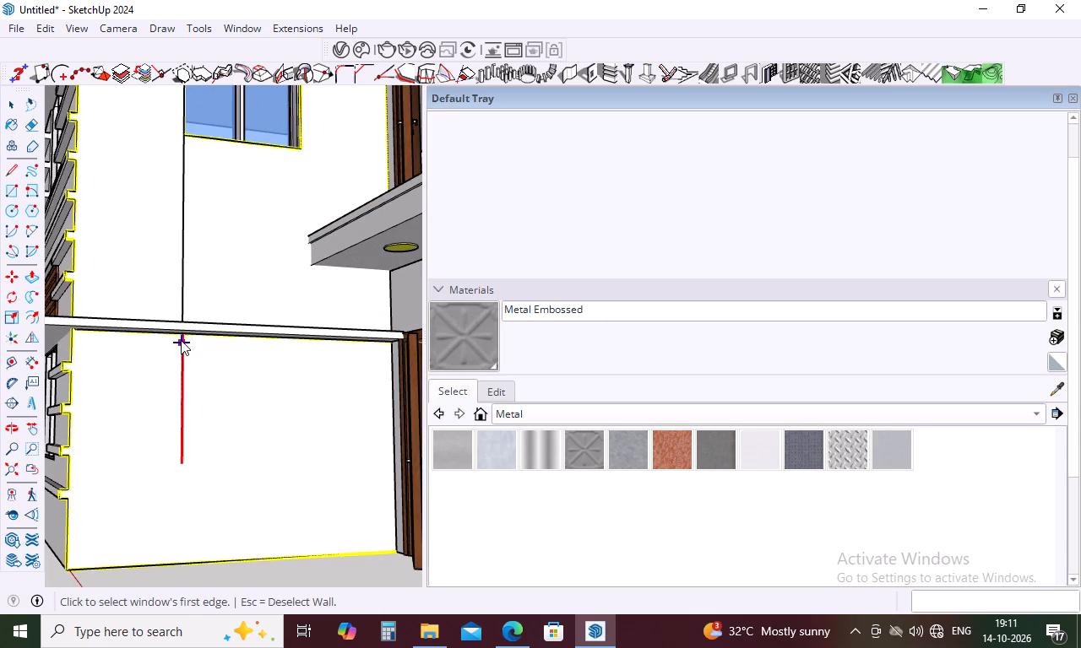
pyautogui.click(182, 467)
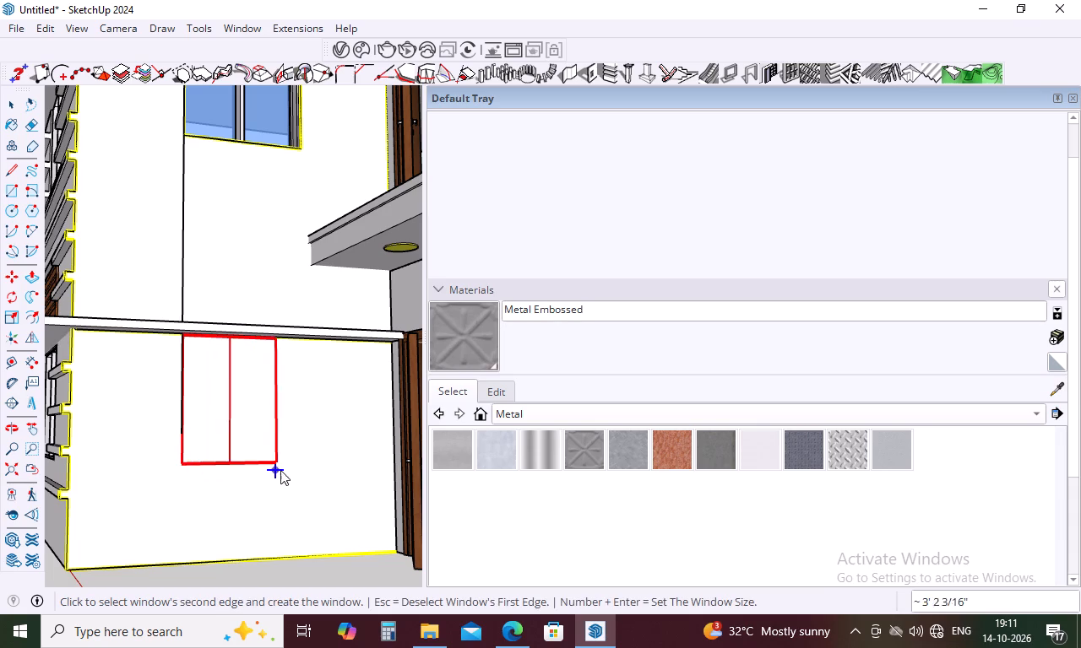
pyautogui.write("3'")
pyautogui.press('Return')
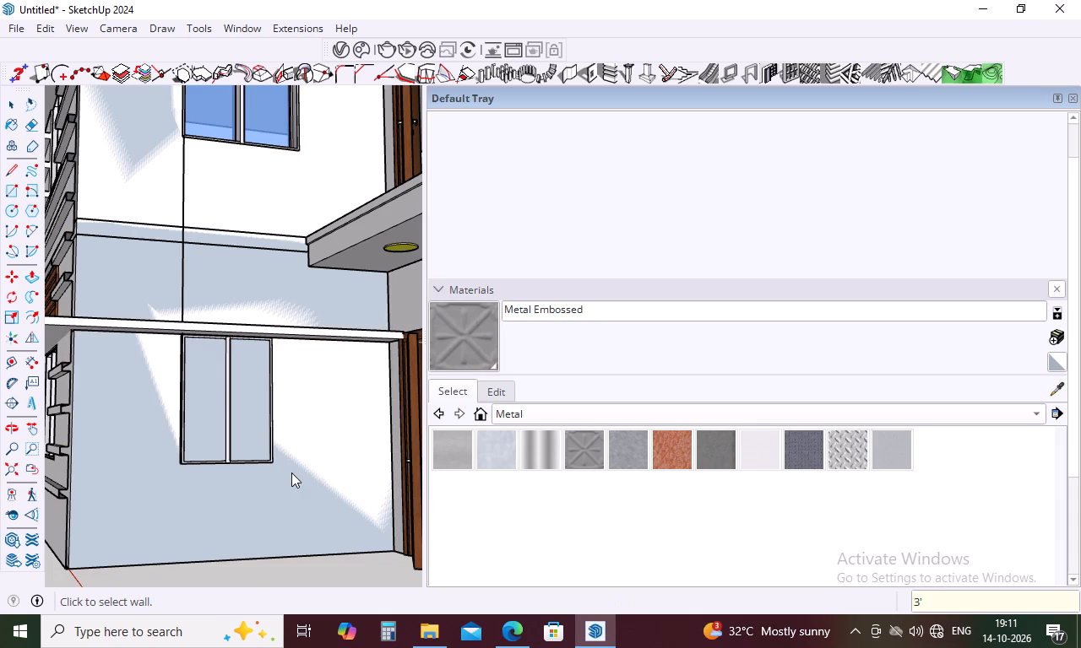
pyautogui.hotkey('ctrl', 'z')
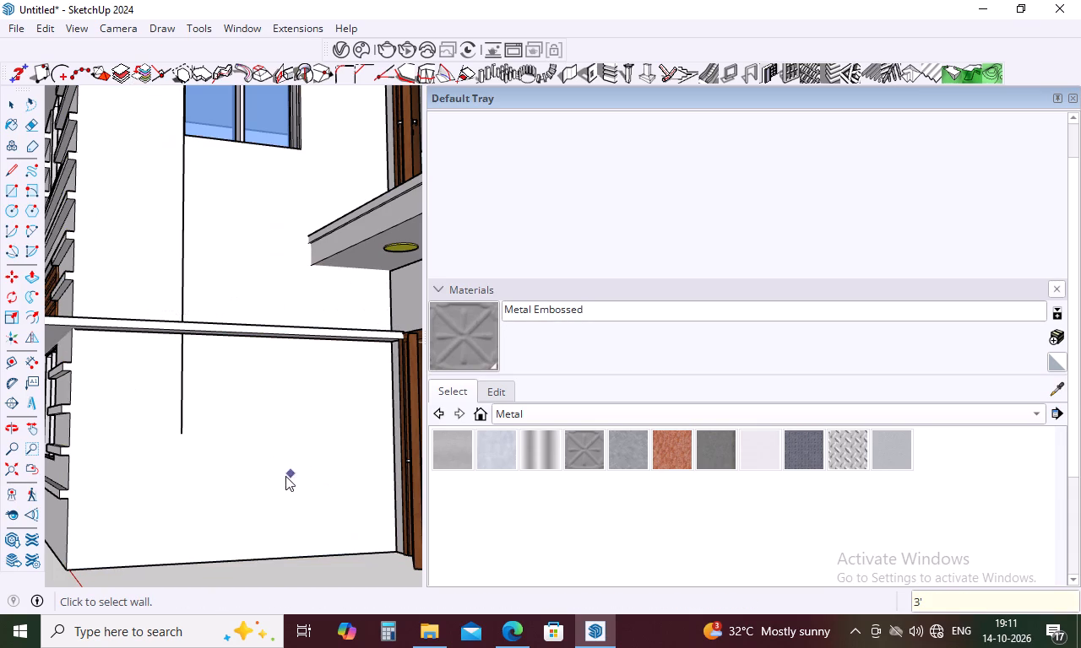
# Place a 4' wide two-pane window on the ground-floor side wall, with its first edge on the vertical alignment line.
pyautogui.click(165, 435)
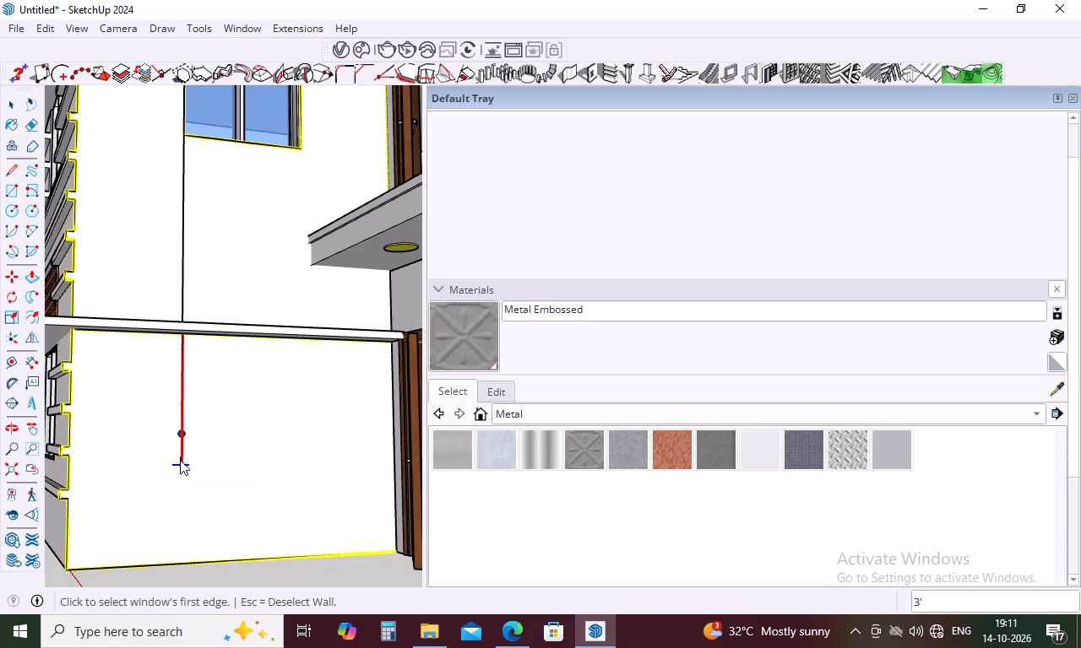
pyautogui.click(180, 439)
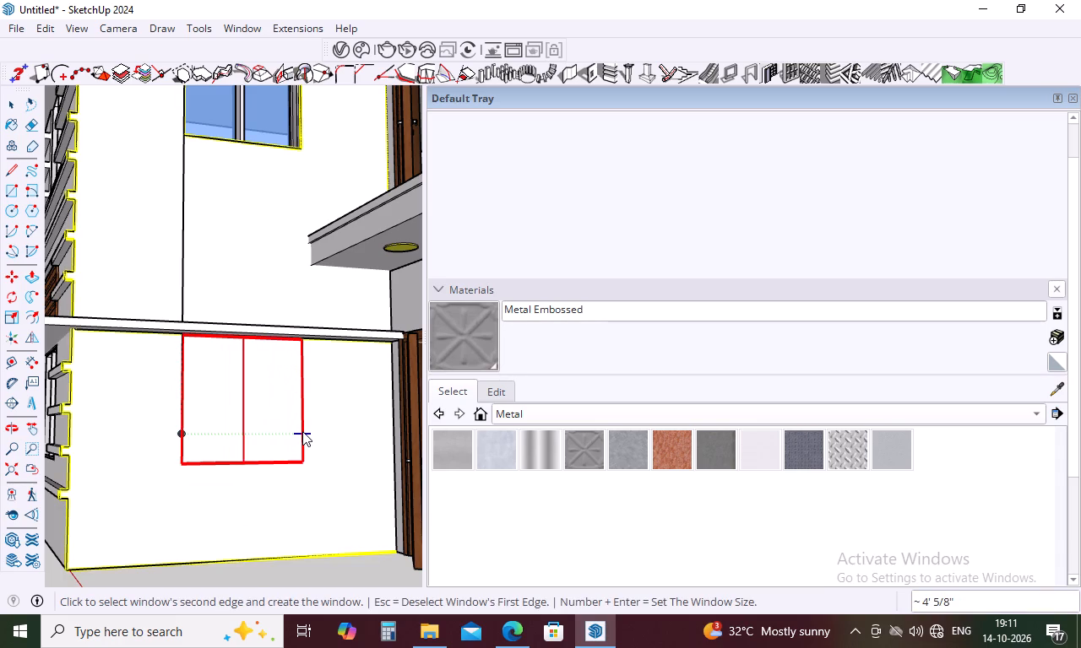
pyautogui.write("4'")
pyautogui.press('Return')
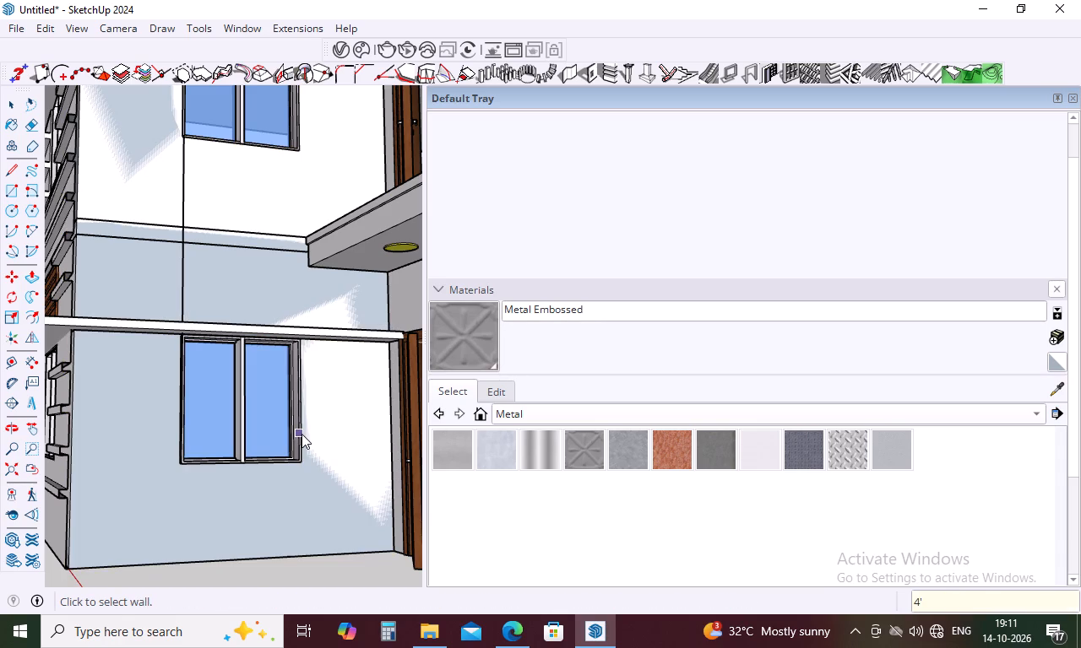
# Examine the side wall with its upper and ground-floor windows and the cladding edges at the front corner.
pyautogui.press('space')
pyautogui.scroll(-9, 305, 391)
pyautogui.click(258, 514)
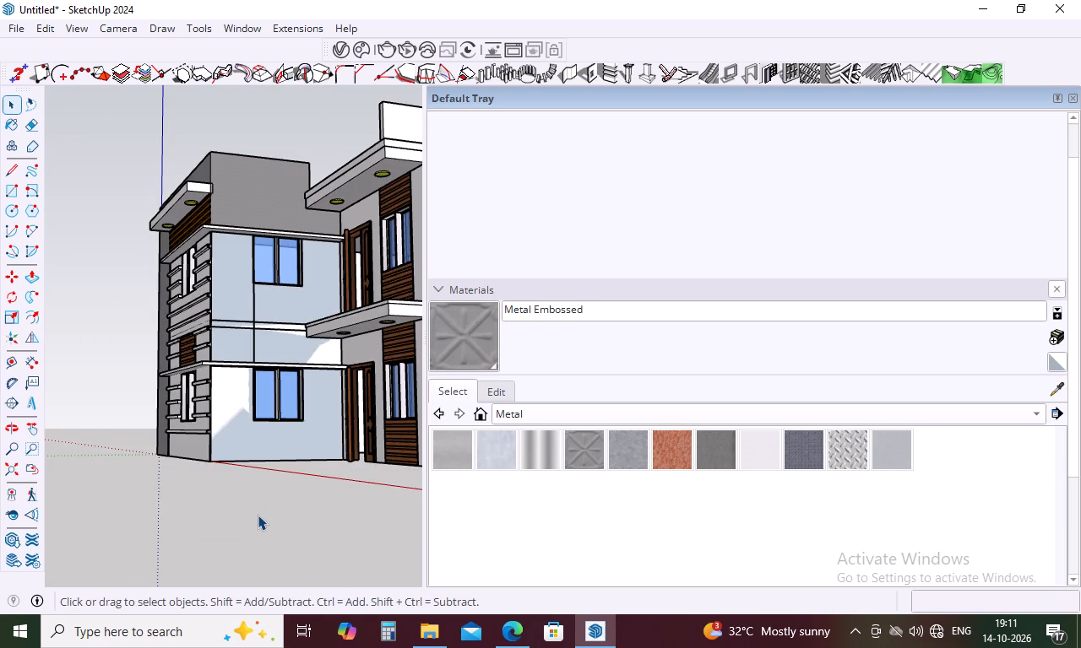
pyautogui.press('space')
pyautogui.click(265, 515)
pyautogui.moveTo(312, 451); pyautogui.dragTo(302, 572, button='middle')
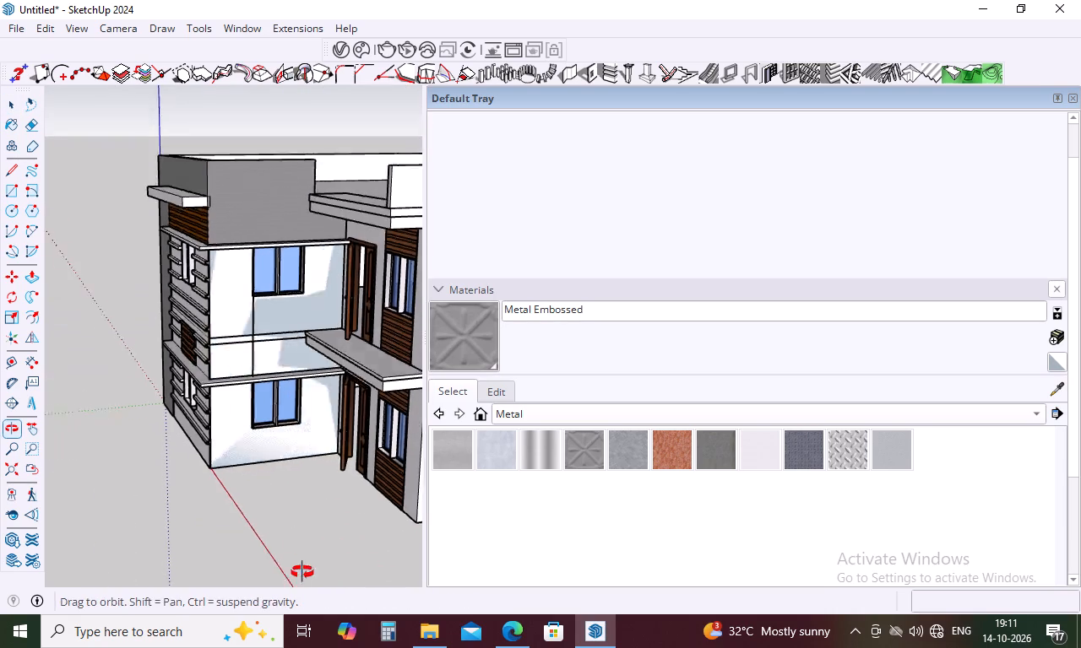
pyautogui.moveTo(302, 572); pyautogui.dragTo(302, 574, button='middle')
pyautogui.moveTo(309, 526); pyautogui.dragTo(322, 468, button='middle')
pyautogui.scroll(5, 251, 394)
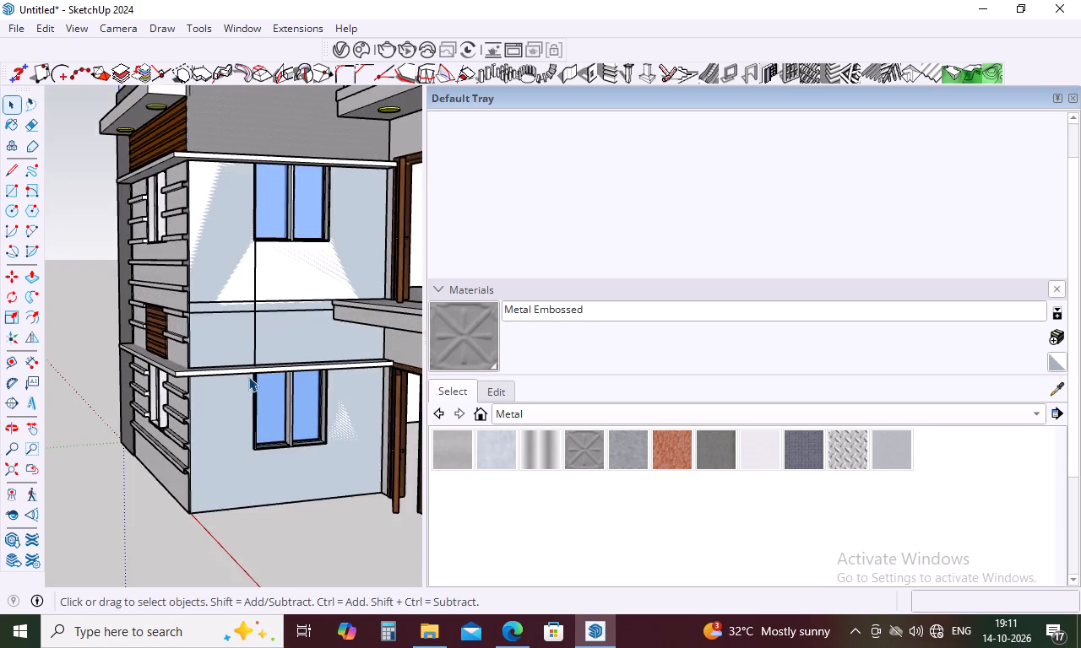
pyautogui.scroll(4, 248, 376)
pyautogui.moveTo(247, 370); pyautogui.dragTo(373, 371, button='middle')
pyautogui.scroll(8, 246, 324)
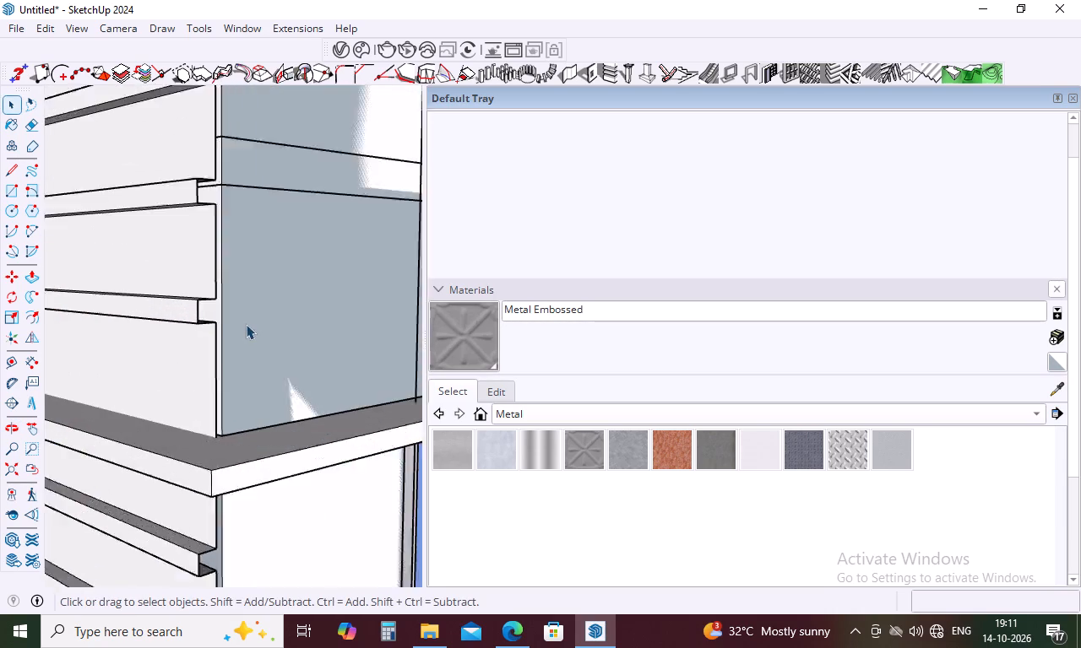
pyautogui.scroll(2, 246, 324)
pyautogui.moveTo(239, 338); pyautogui.dragTo(248, 402, button='middle')
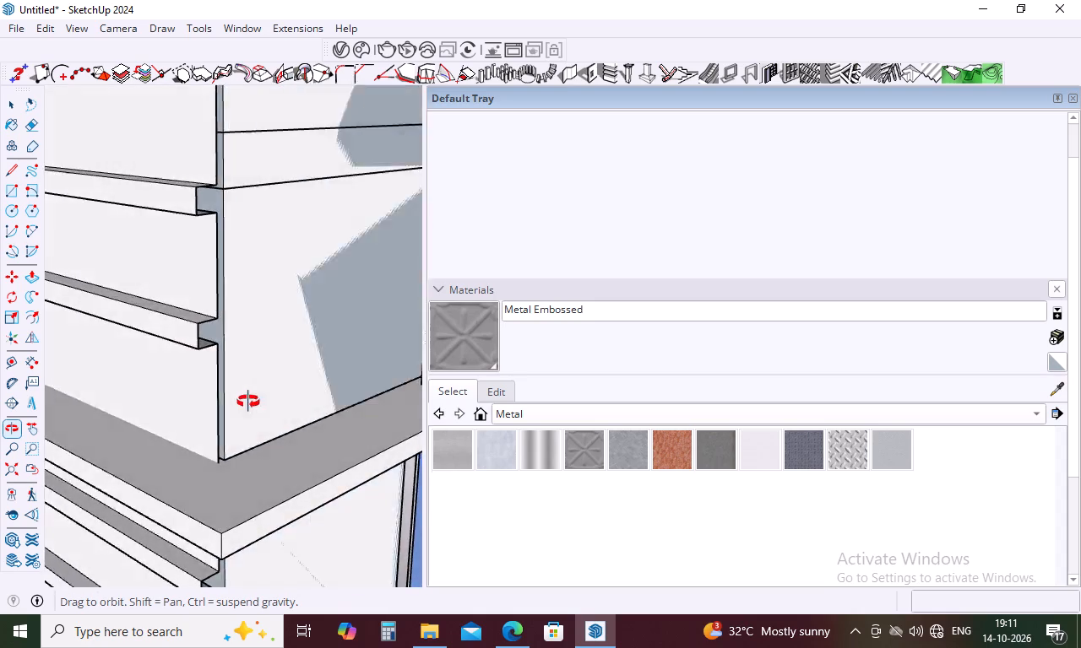
pyautogui.moveTo(248, 402); pyautogui.dragTo(30, 431, button='middle')
pyautogui.scroll(-10, 243, 369)
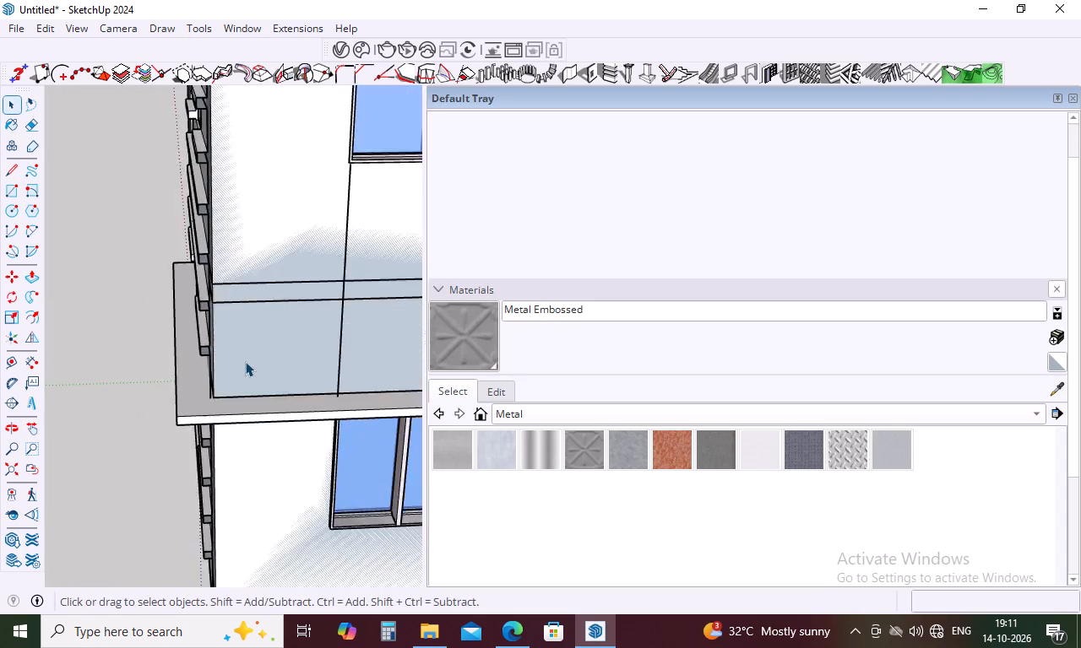
pyautogui.scroll(-10, 245, 361)
pyautogui.moveTo(262, 349); pyautogui.dragTo(291, 286, button='middle')
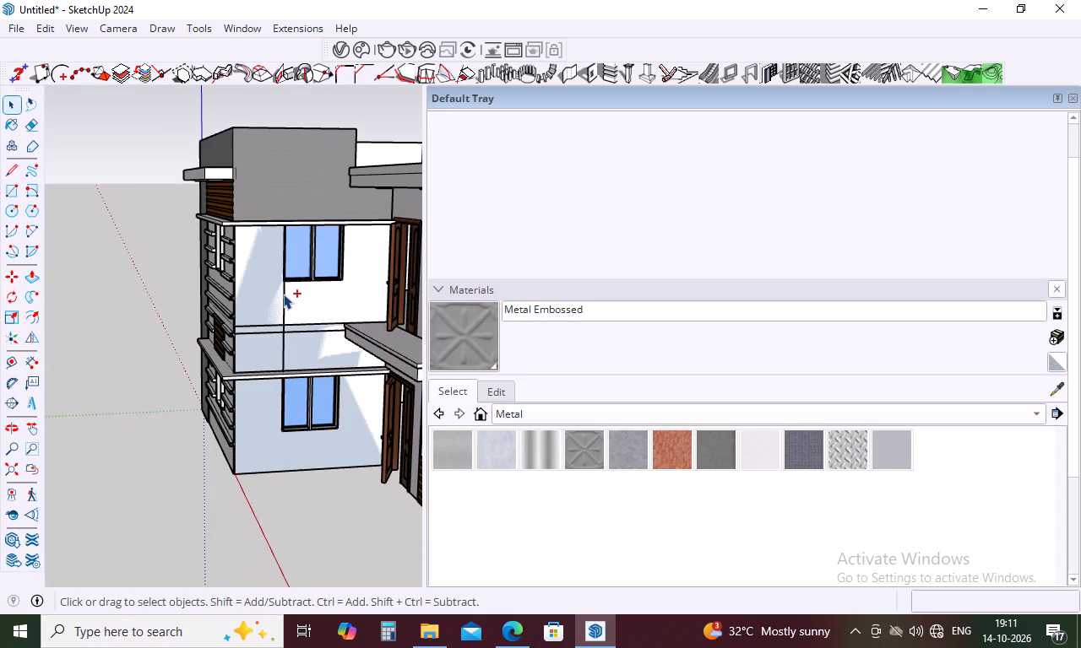
# Undo the placement of the 4' wide window on the ground-floor side wall.
pyautogui.hotkey('ctrl', 'z')
pyautogui.hotkey('ctrl', 'z')
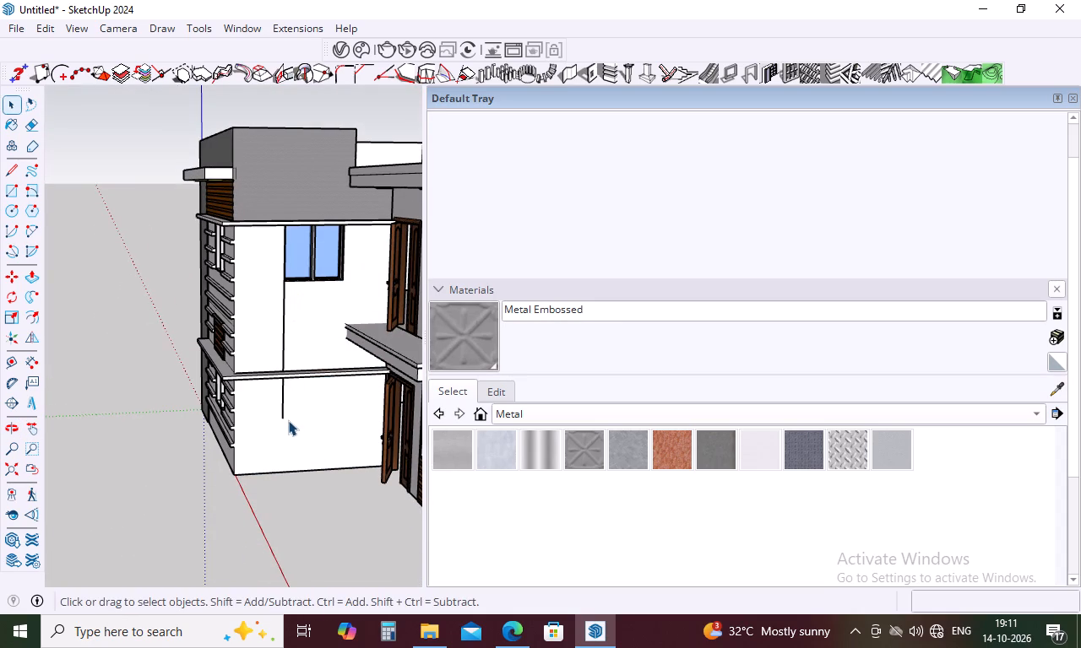
# Delete the vertical alignment line running down the side wall from the upper window.
pyautogui.moveTo(279, 422); pyautogui.dragTo(296, 390, button='middle')
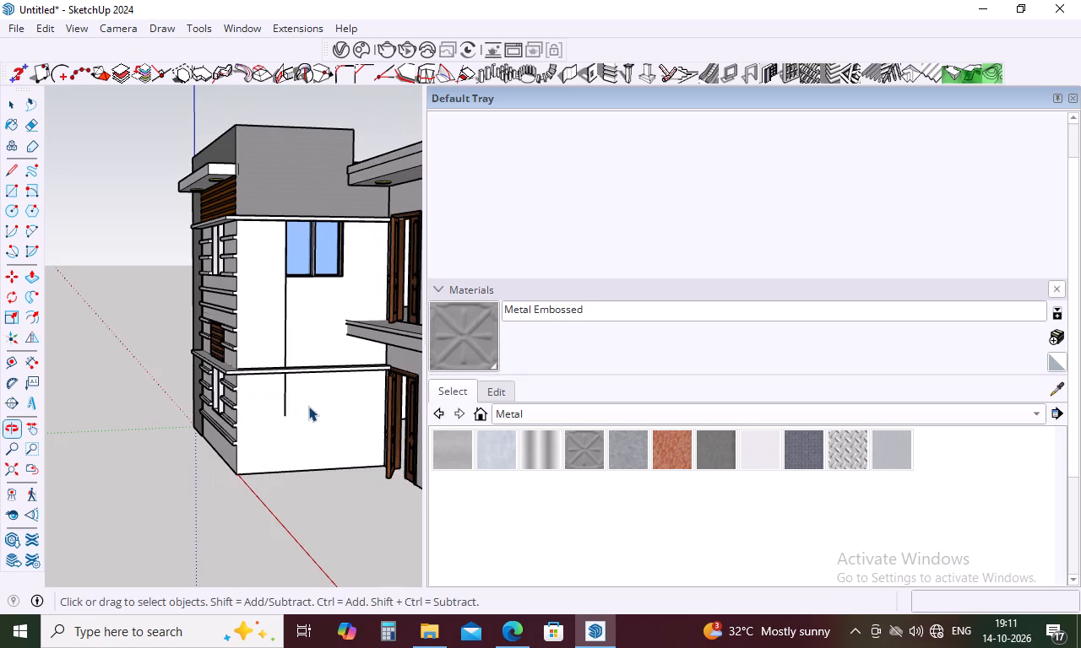
pyautogui.scroll(7, 308, 408)
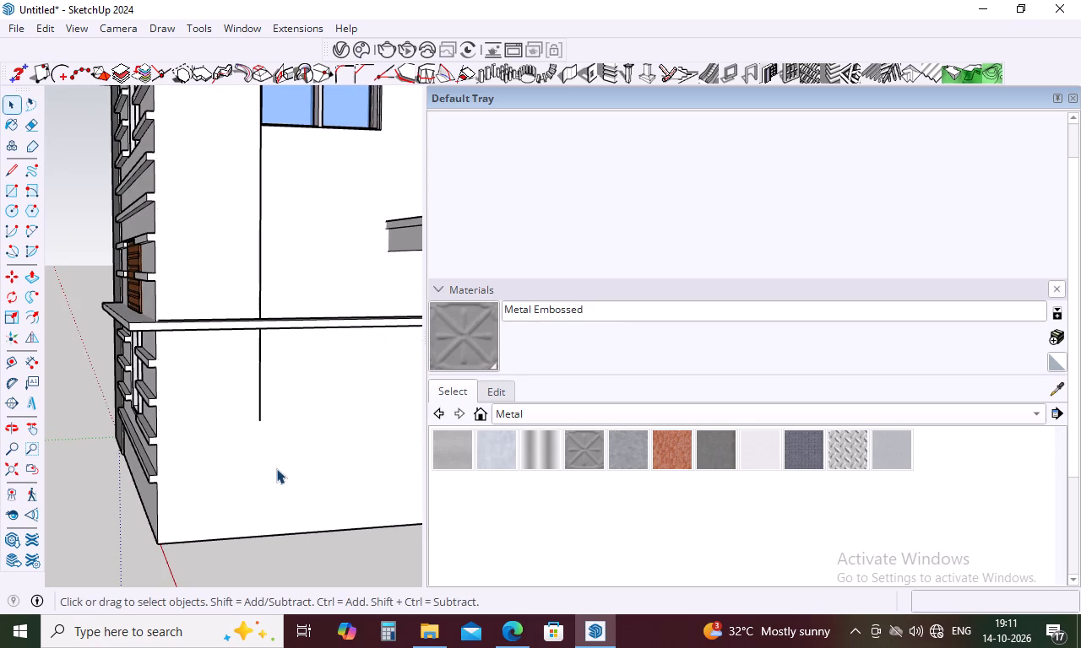
pyautogui.click(260, 397)
pyautogui.press('Delete')
# Examine the whole house from the front and from above, including the doors, windows and roof parapet.
pyautogui.scroll(-10, 260, 397)
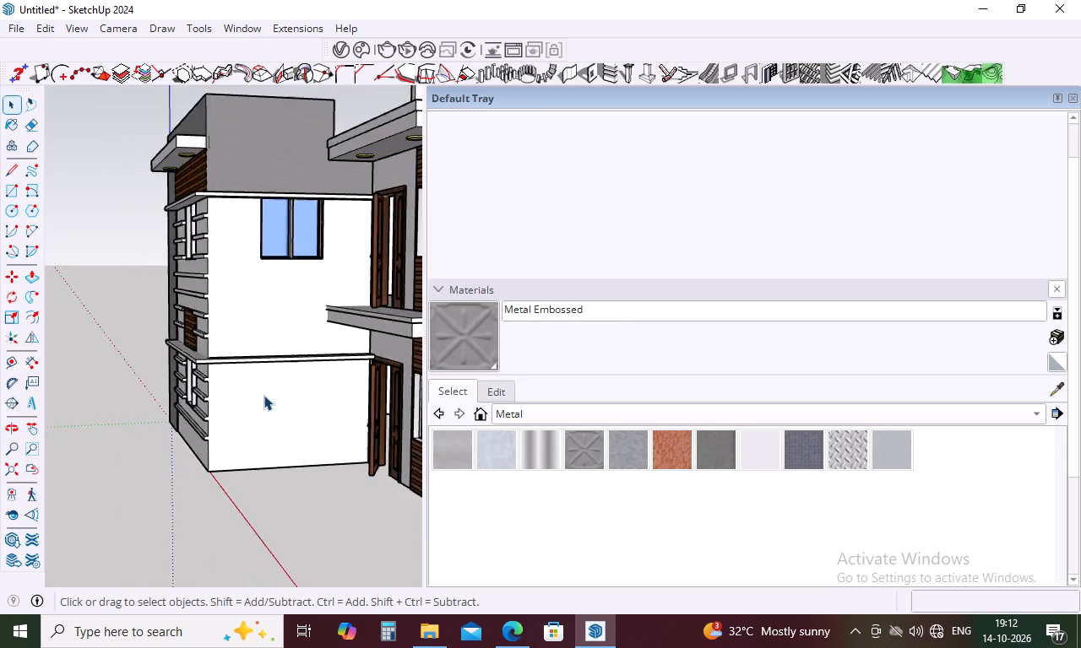
pyautogui.scroll(-5, 281, 98)
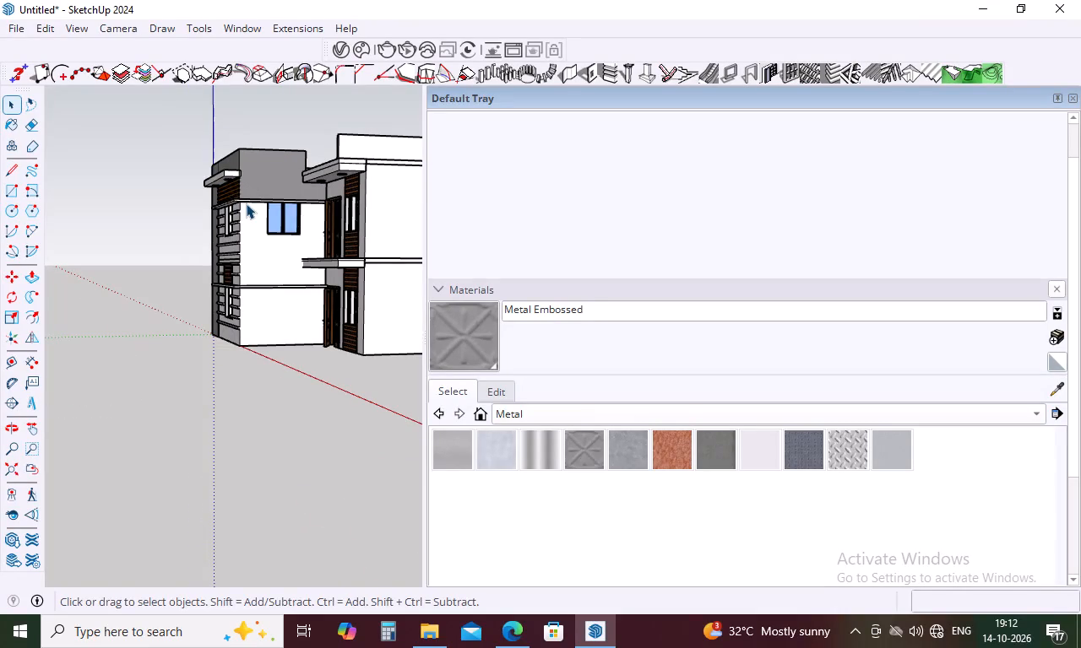
pyautogui.scroll(-3, 246, 204)
pyautogui.moveTo(268, 276); pyautogui.dragTo(446, 316, button='middle')
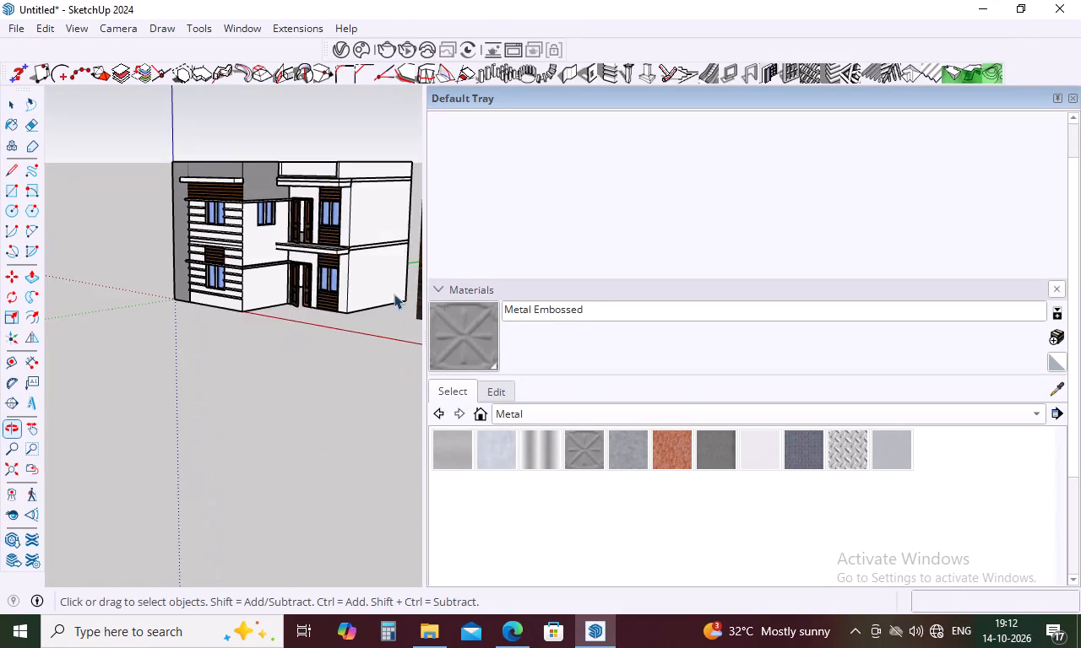
pyautogui.scroll(4, 328, 263)
pyautogui.moveTo(328, 263); pyautogui.dragTo(388, 263, button='middle')
pyautogui.scroll(4, 329, 278)
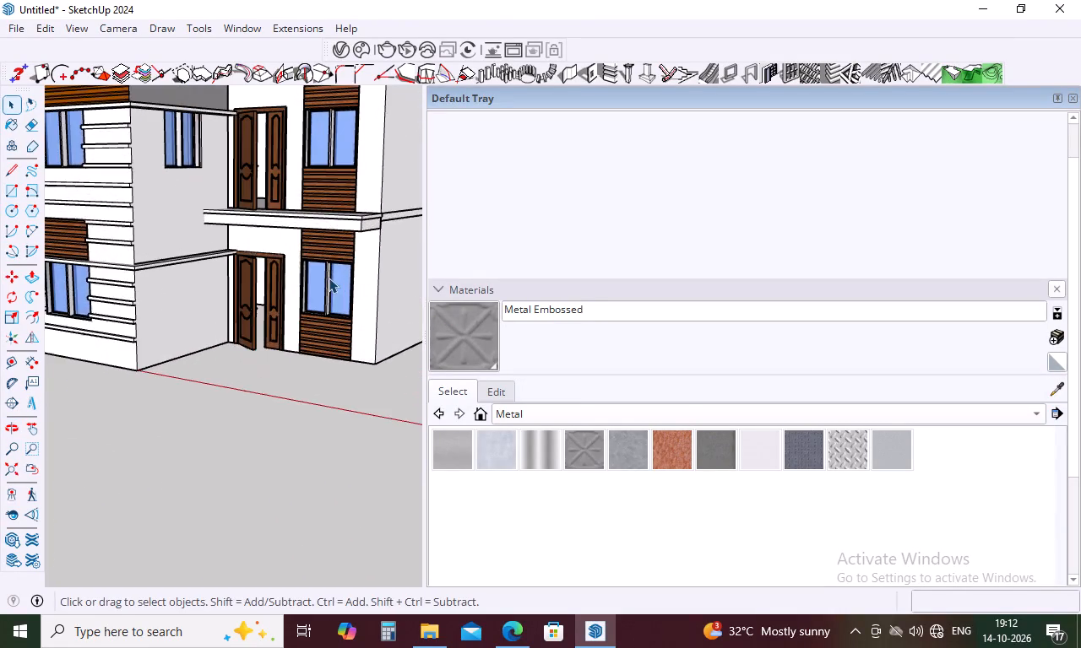
pyautogui.moveTo(340, 273); pyautogui.dragTo(432, 269, button='middle')
pyautogui.scroll(-4, 326, 286)
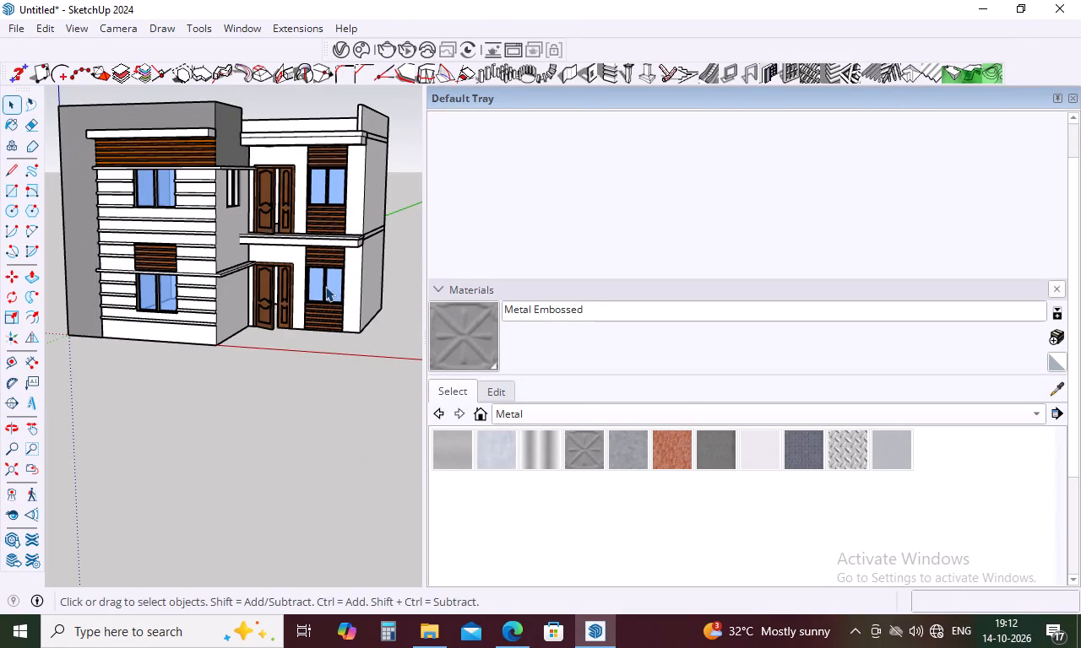
pyautogui.scroll(-4, 406, 225)
pyautogui.moveTo(397, 216); pyautogui.dragTo(395, 216, button='middle')
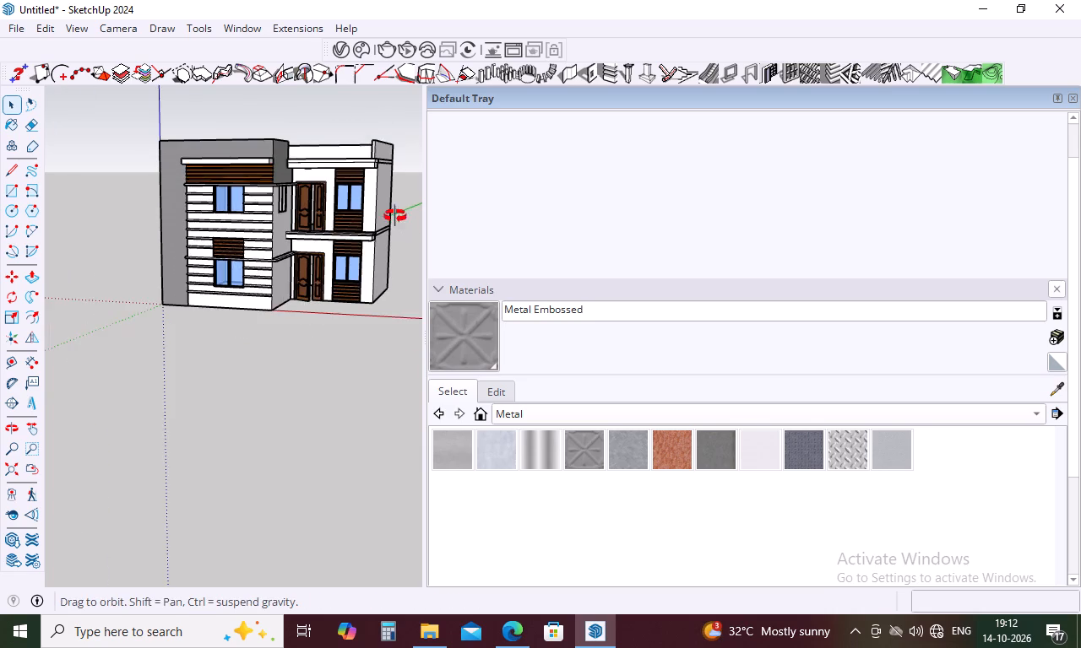
pyautogui.moveTo(395, 216); pyautogui.dragTo(391, 322, button='middle')
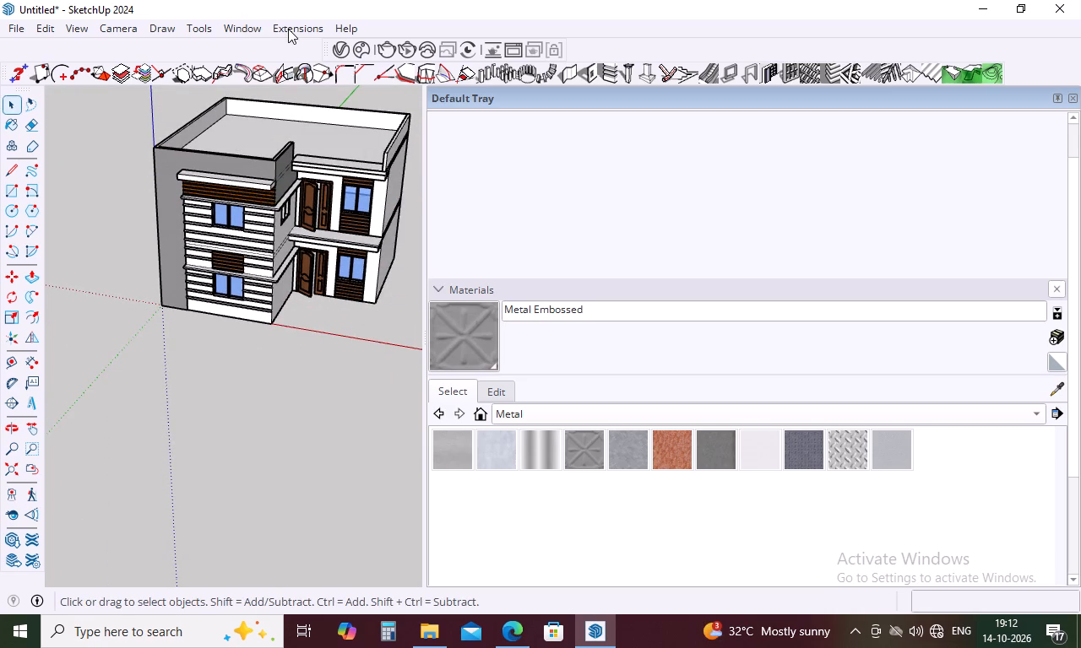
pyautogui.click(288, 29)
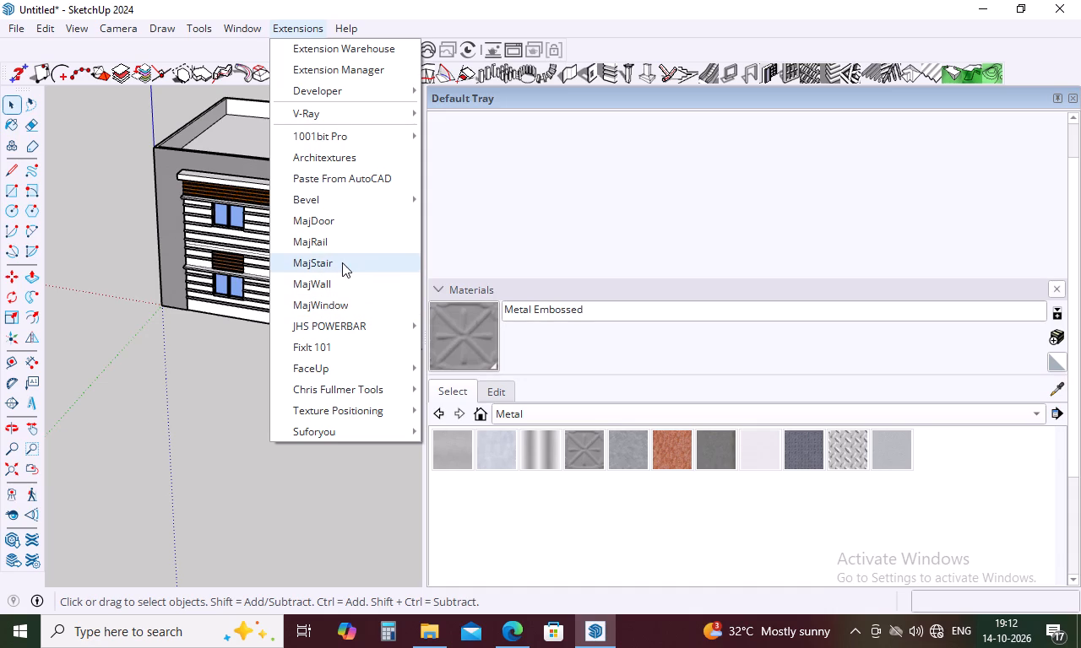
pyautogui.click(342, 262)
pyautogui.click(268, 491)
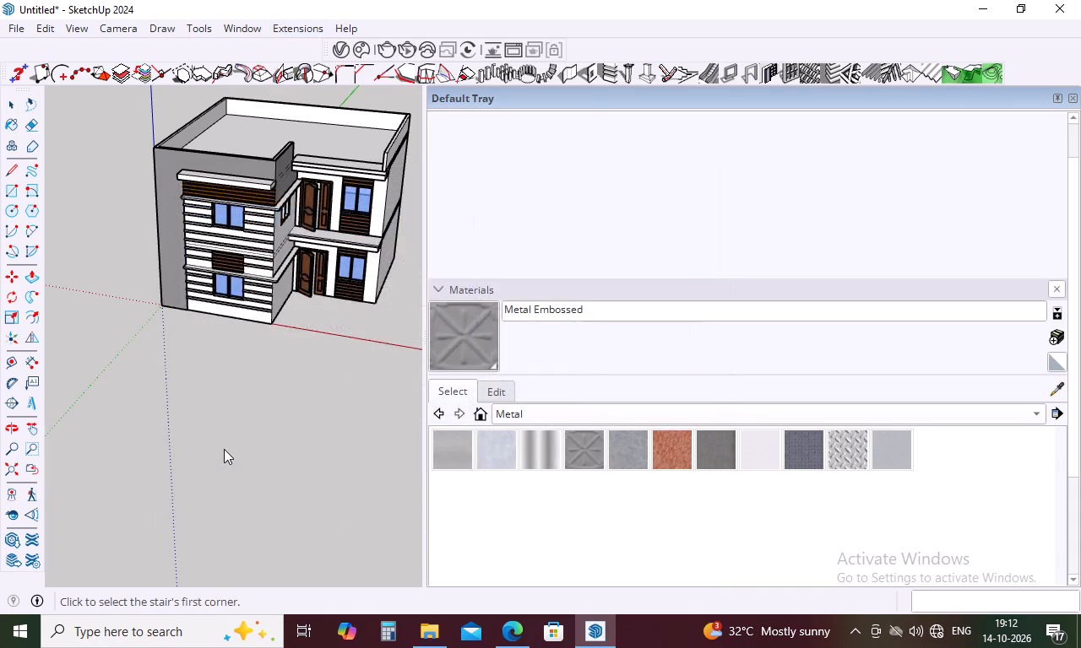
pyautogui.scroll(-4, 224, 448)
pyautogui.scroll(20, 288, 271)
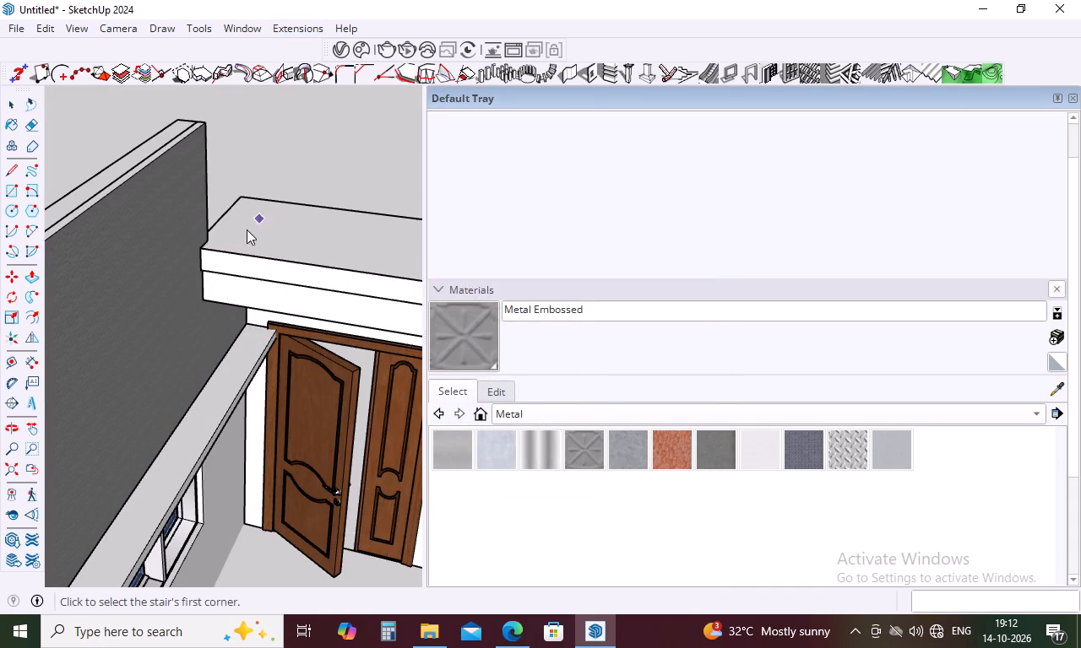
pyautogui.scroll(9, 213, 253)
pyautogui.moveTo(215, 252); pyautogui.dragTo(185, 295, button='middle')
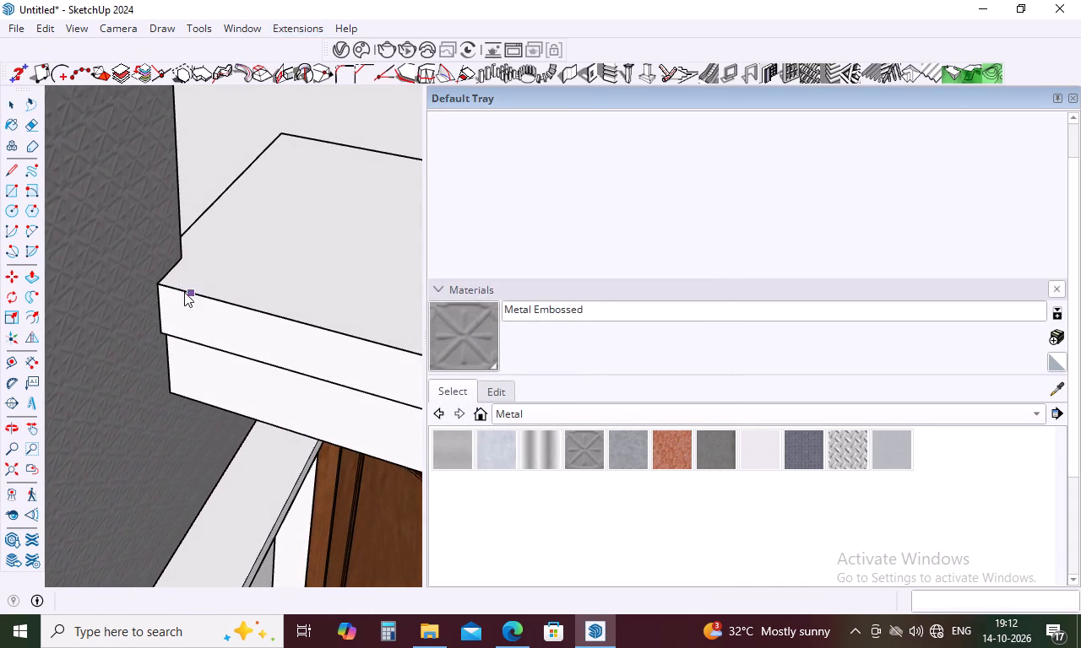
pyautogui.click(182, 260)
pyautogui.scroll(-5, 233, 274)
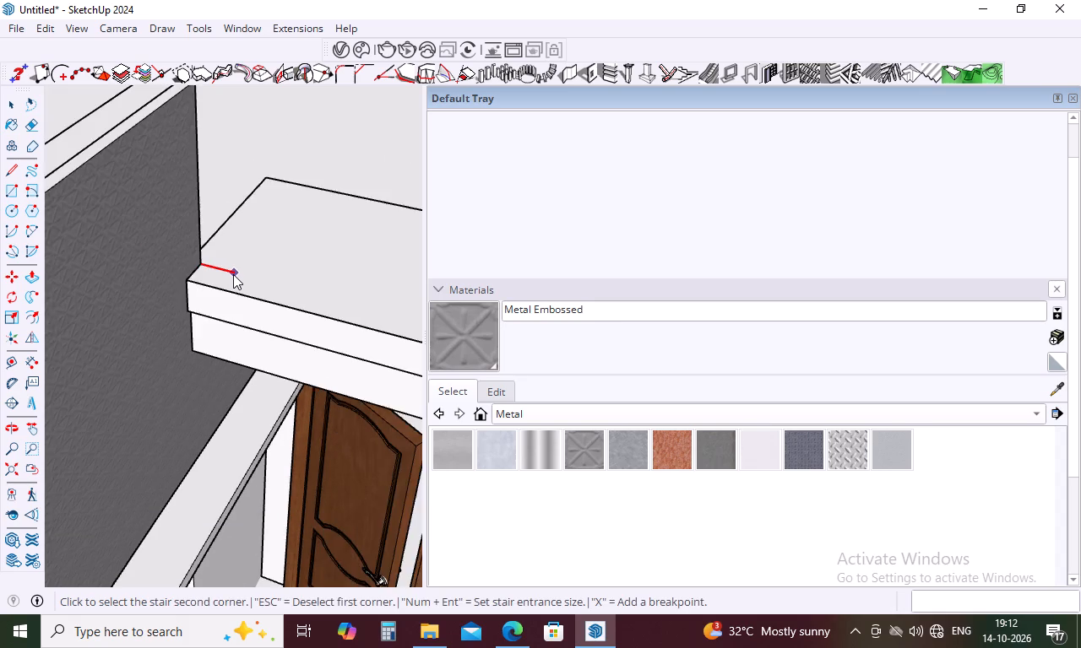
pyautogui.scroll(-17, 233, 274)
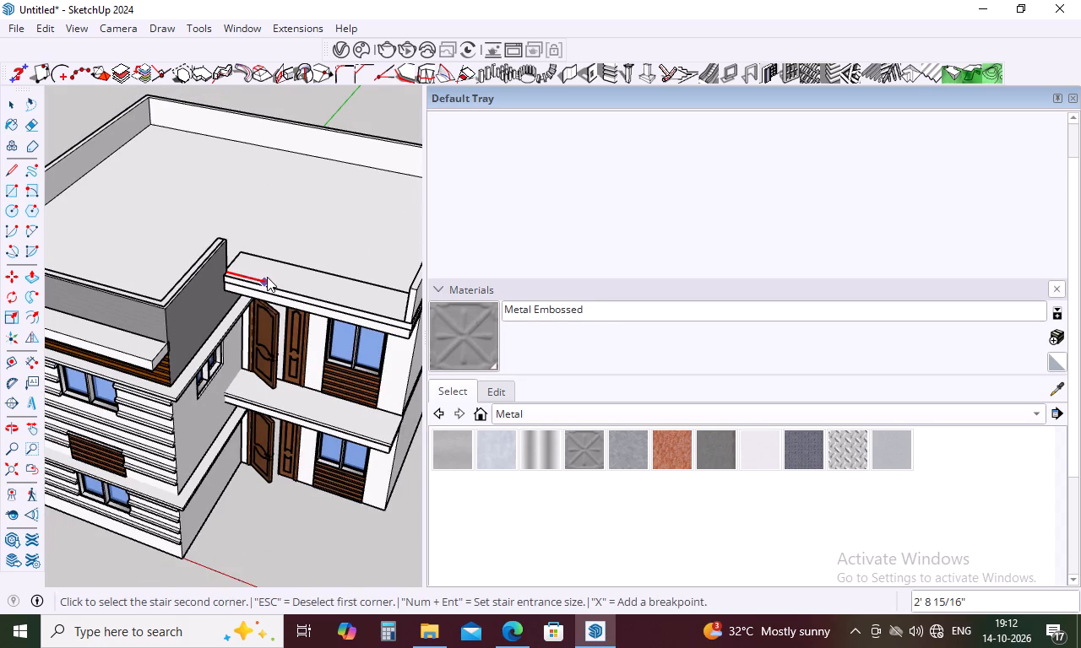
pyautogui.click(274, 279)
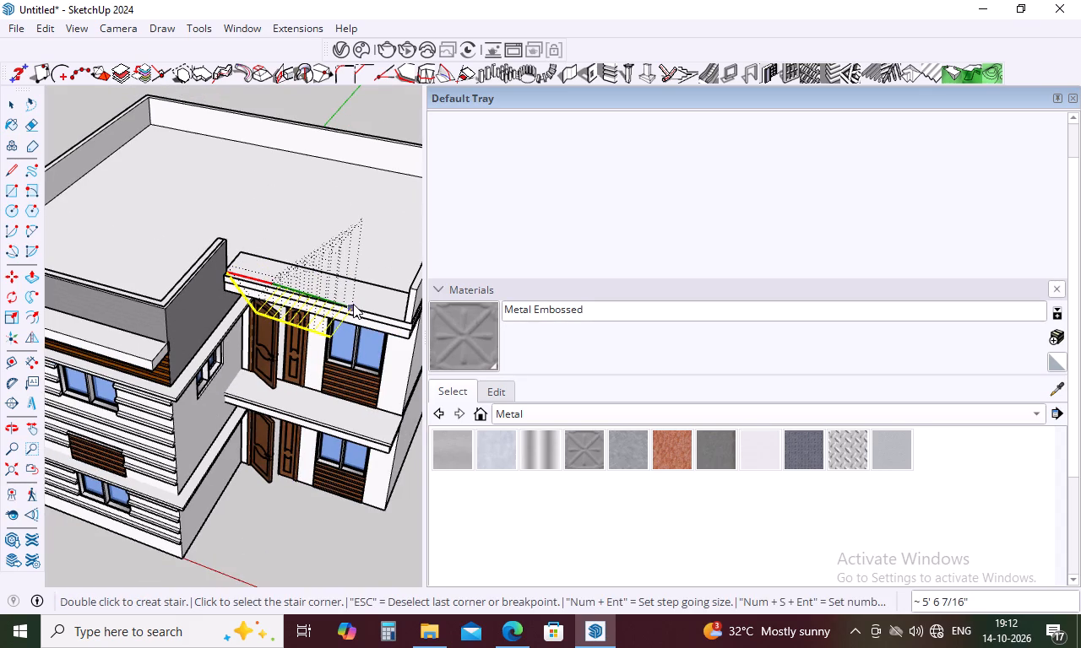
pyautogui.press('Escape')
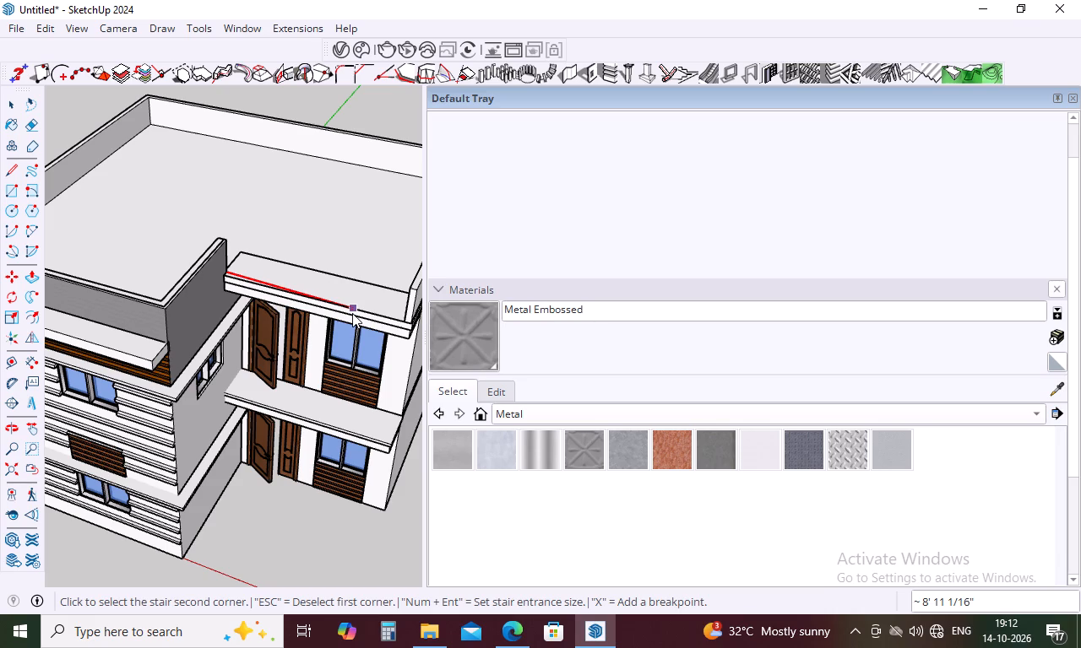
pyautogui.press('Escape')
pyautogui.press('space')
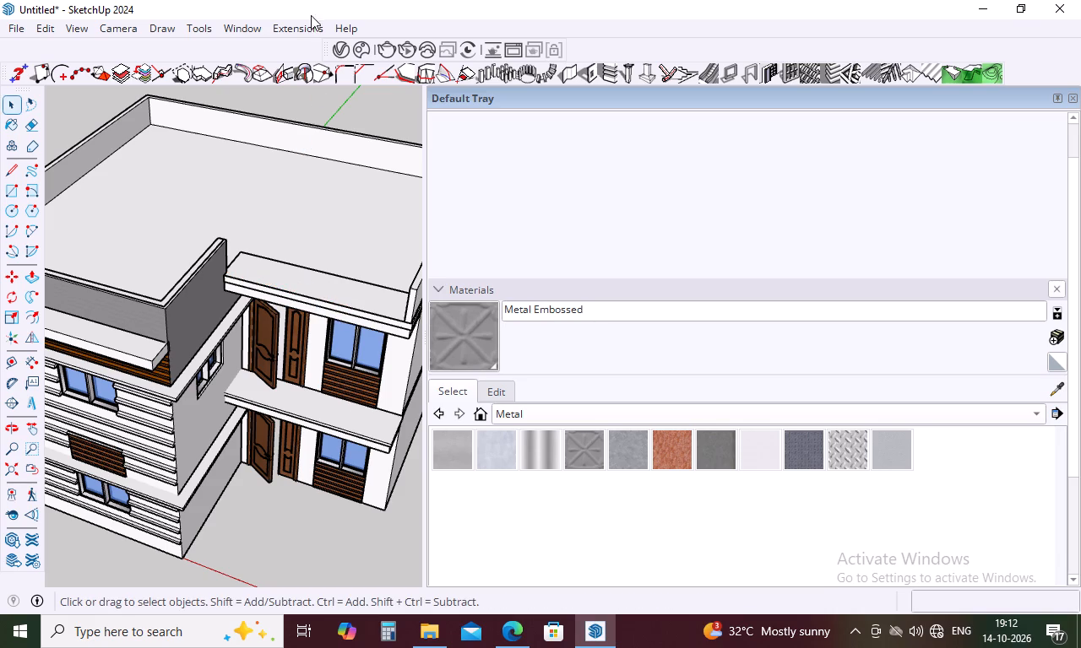
# Start a Type A railing 24" high with MajRail, setting its first pole at the parapet corner on the roof's front edge.
pyautogui.click(309, 29)
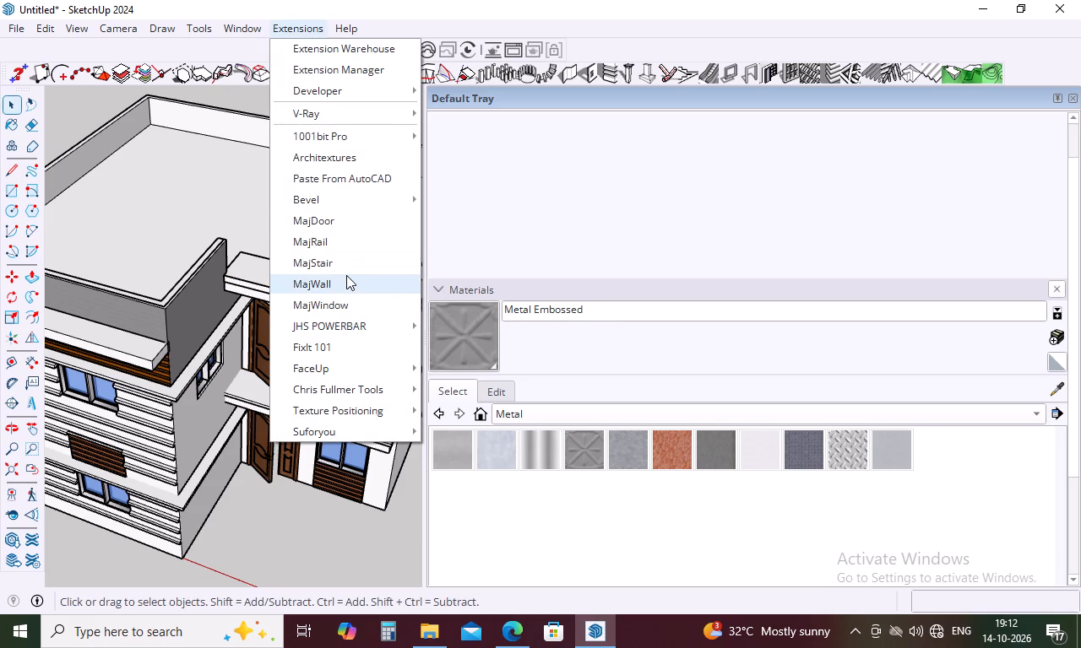
pyautogui.click(334, 242)
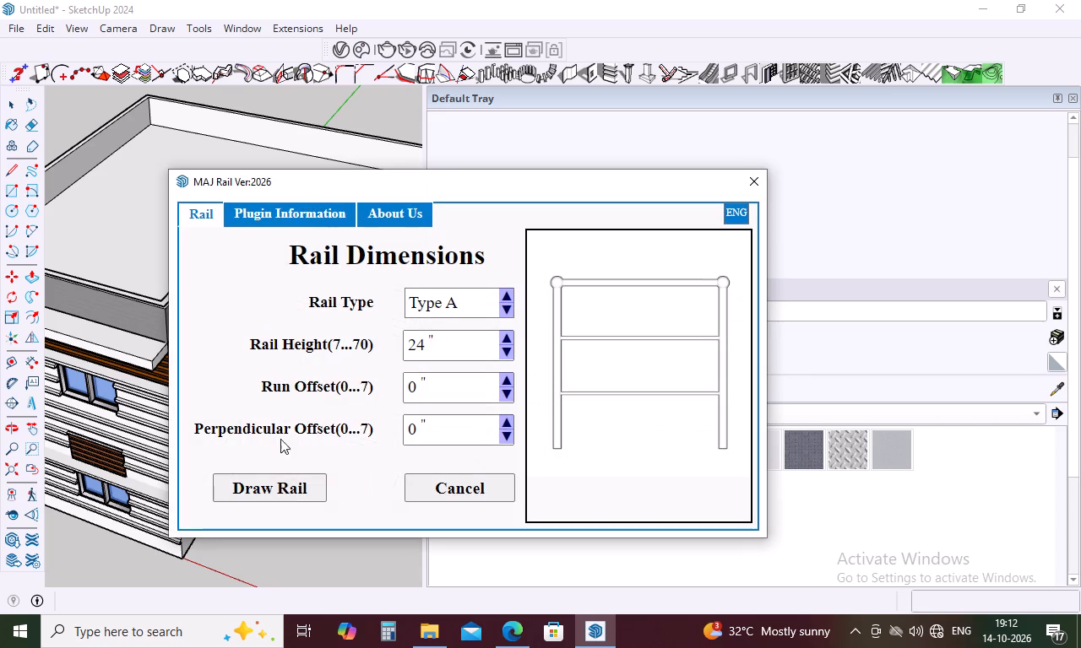
pyautogui.click(291, 489)
pyautogui.scroll(10, 250, 271)
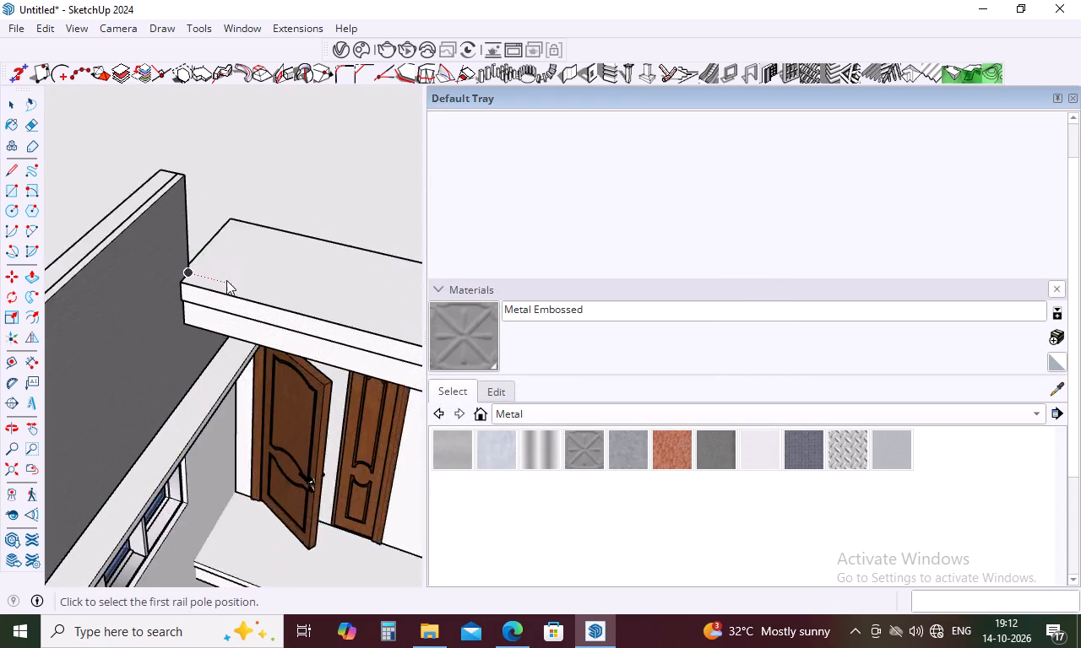
pyautogui.scroll(9, 226, 280)
pyautogui.click(175, 252)
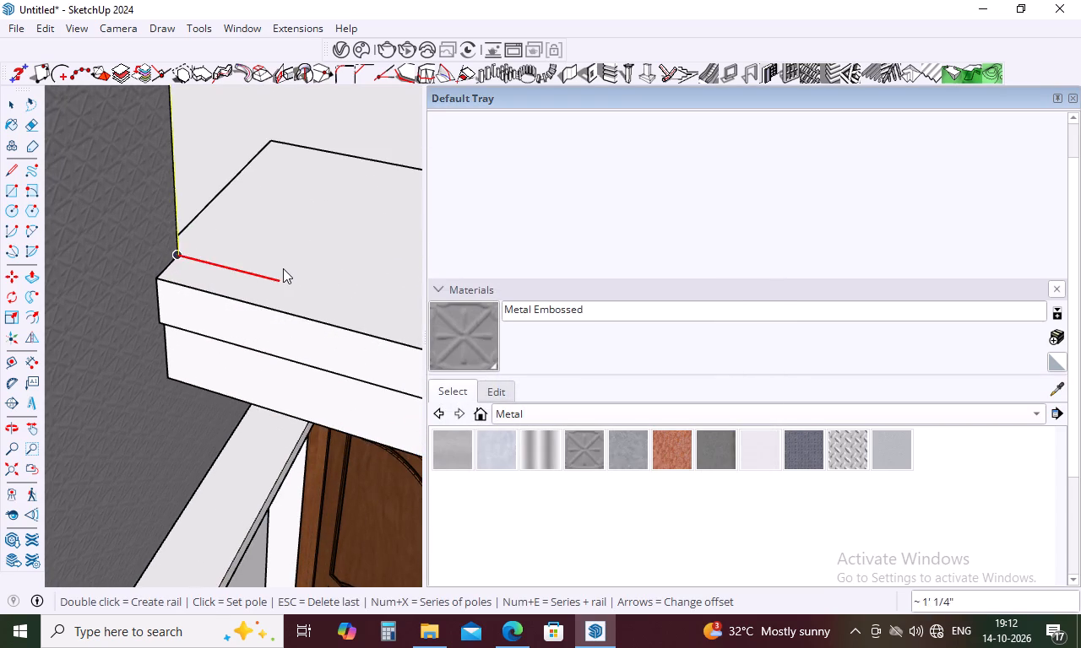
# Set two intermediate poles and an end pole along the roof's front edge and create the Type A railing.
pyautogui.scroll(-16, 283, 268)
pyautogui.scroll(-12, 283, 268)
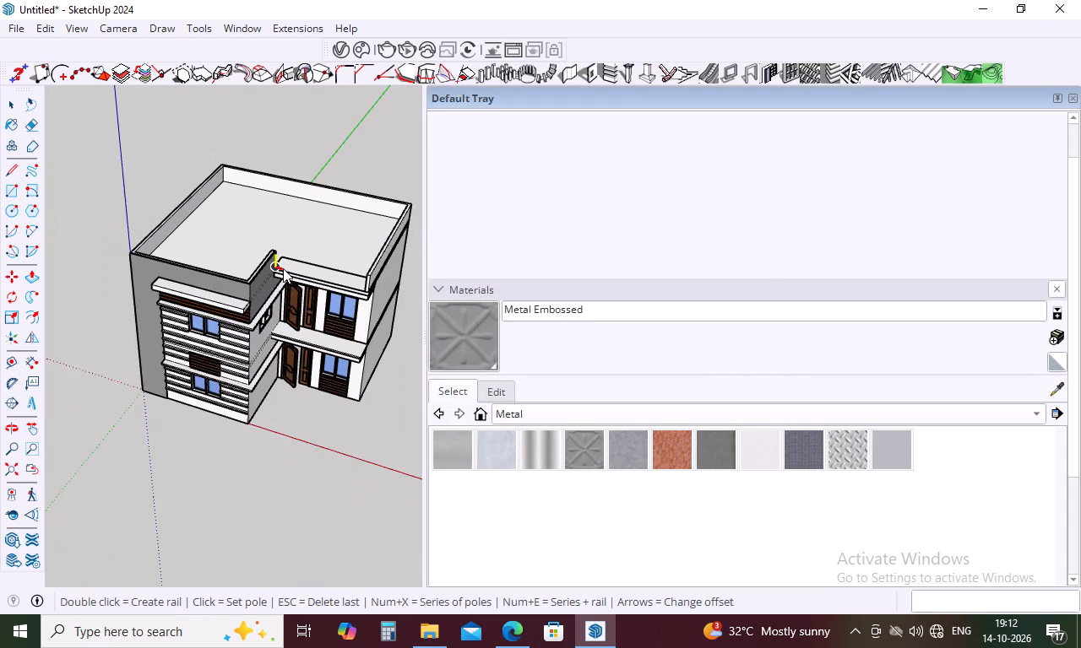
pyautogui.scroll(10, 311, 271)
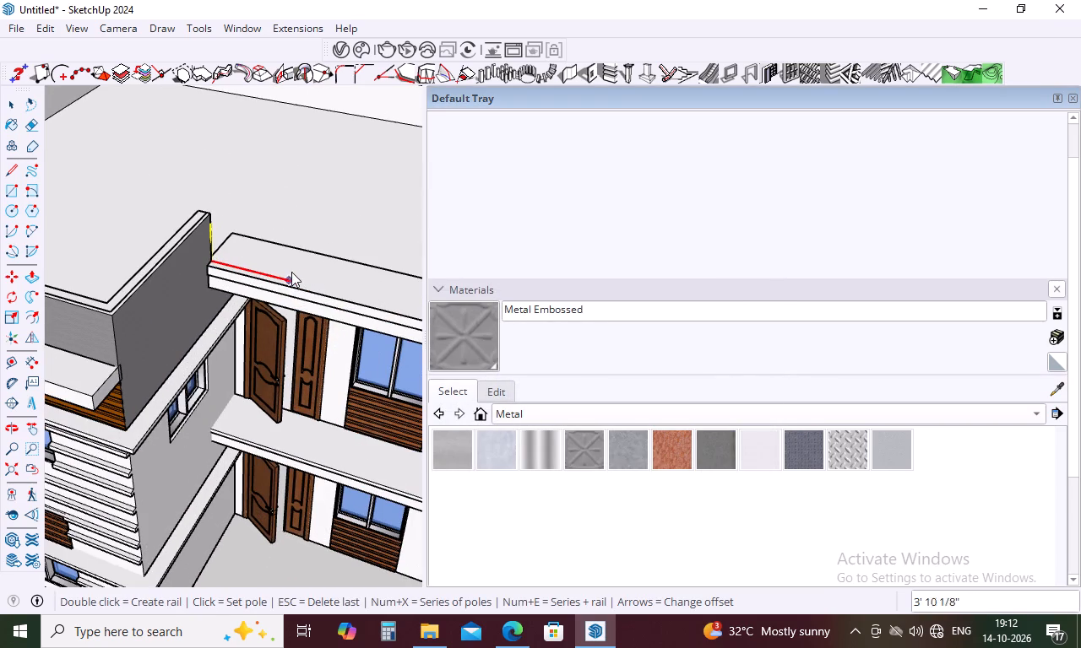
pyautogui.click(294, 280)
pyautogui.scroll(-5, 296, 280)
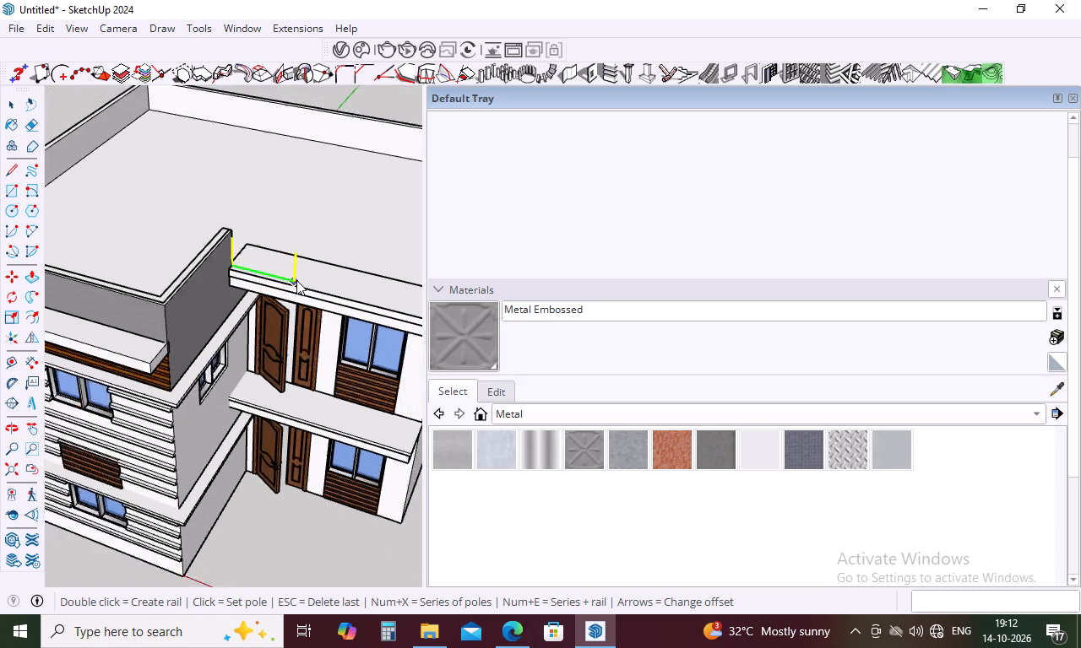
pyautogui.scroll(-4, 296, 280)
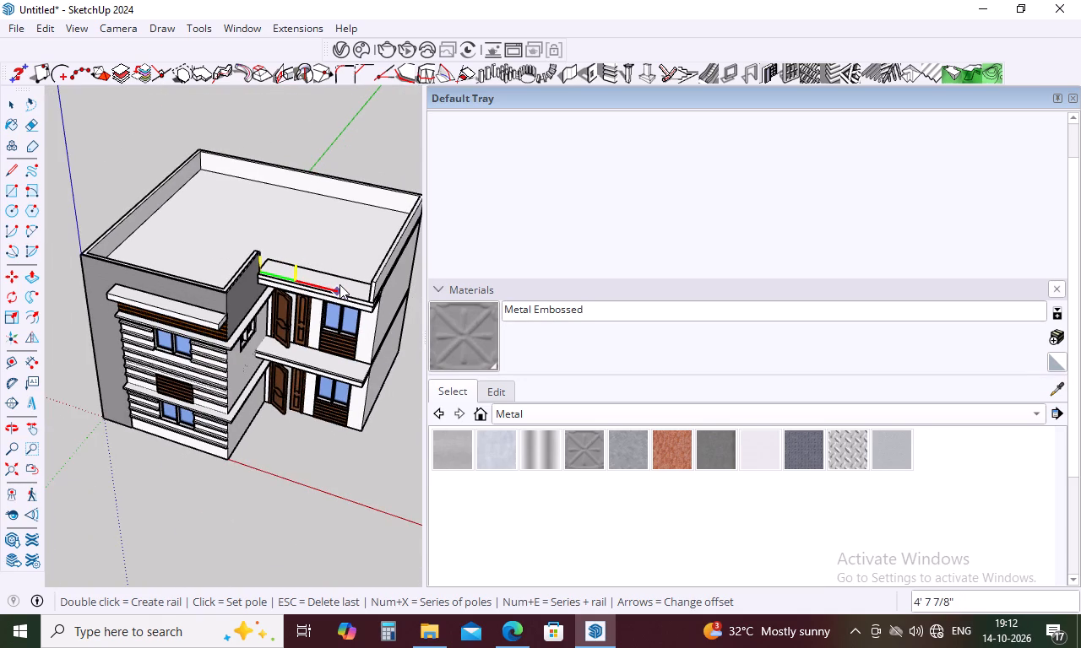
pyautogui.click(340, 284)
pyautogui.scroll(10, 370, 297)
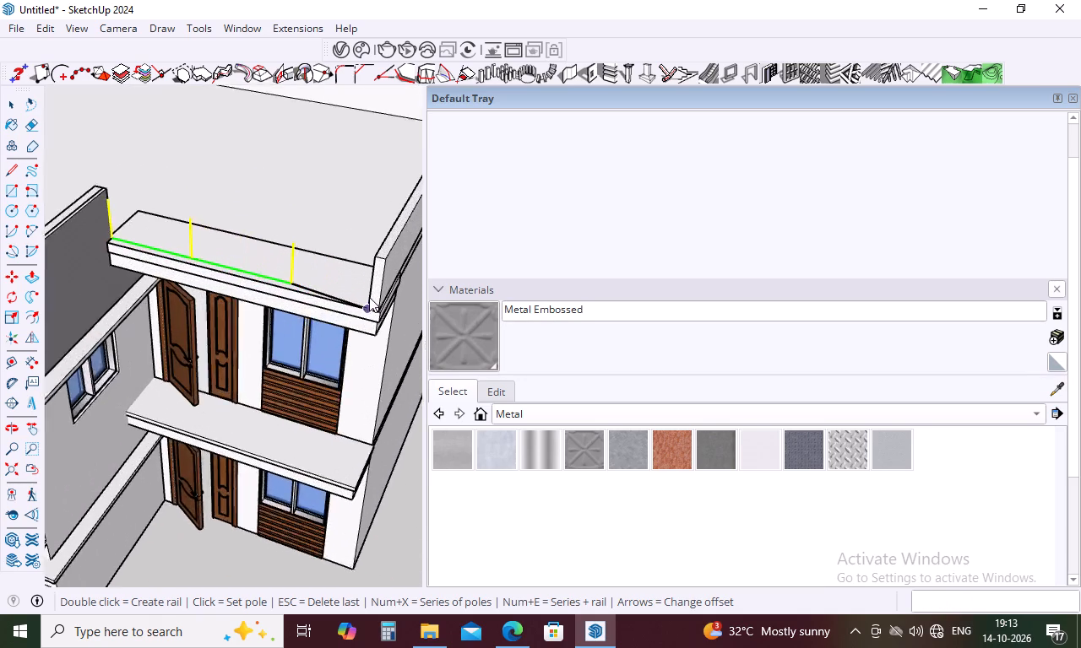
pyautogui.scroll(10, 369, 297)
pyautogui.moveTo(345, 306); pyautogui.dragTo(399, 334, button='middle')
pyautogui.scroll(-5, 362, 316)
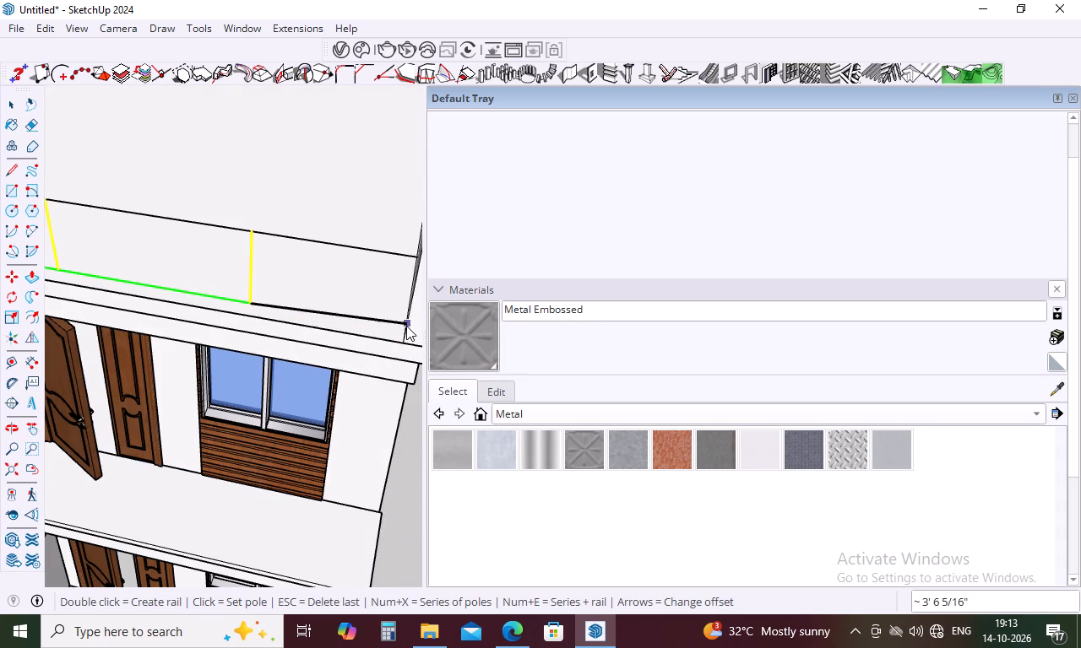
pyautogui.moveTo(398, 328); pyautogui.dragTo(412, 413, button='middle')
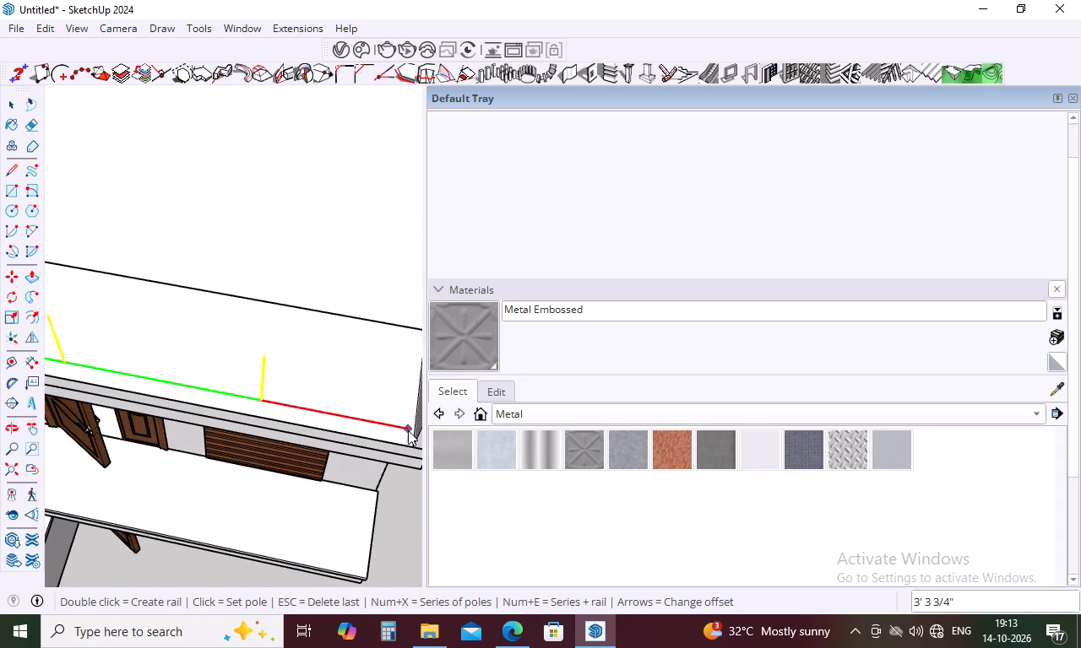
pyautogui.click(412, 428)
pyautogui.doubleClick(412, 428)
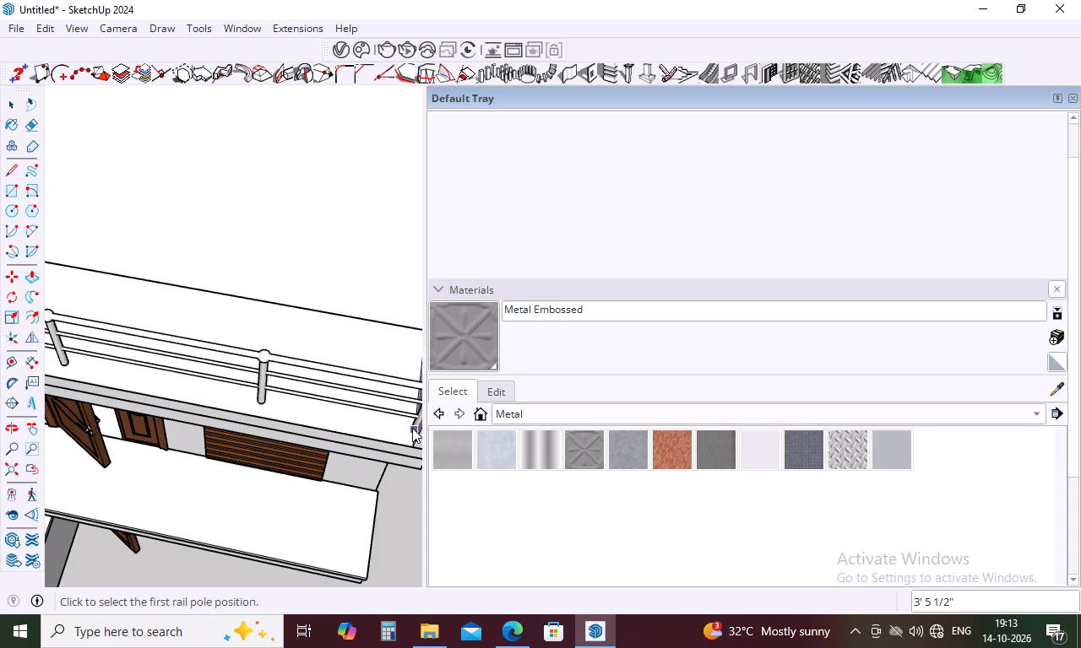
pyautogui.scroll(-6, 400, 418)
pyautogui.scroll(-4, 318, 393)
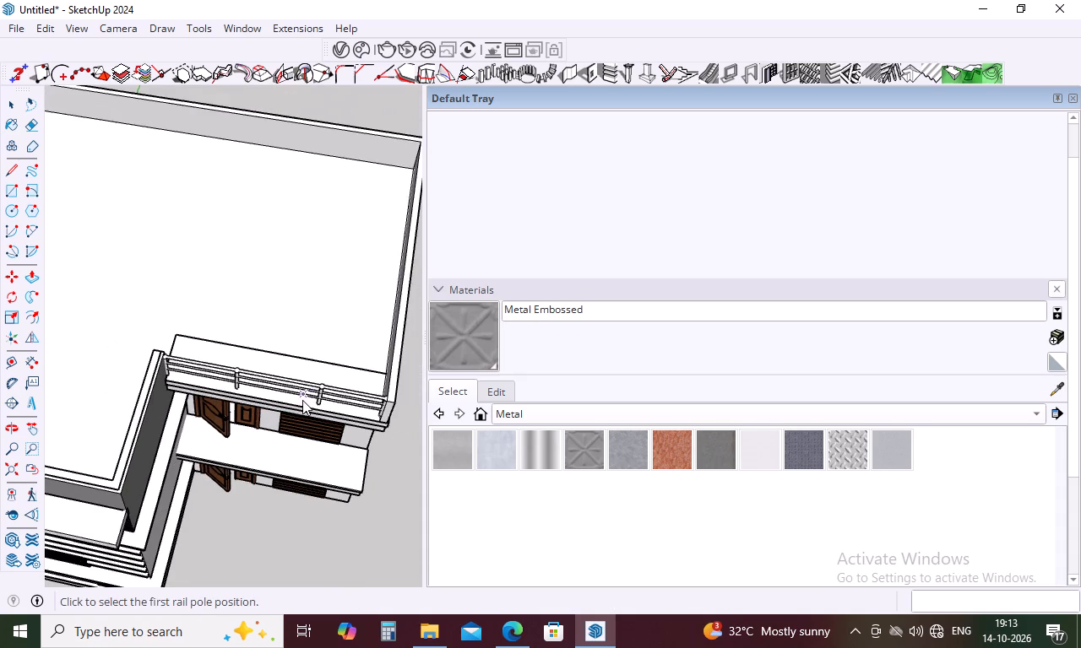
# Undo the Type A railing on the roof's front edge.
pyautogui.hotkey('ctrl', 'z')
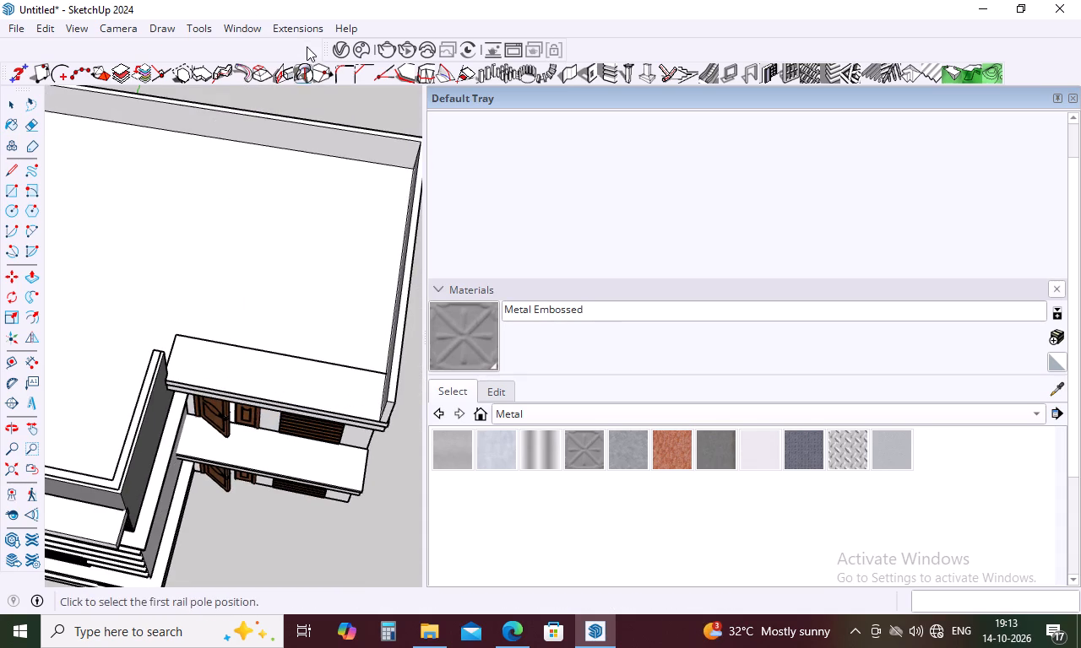
# Start a new MajRail railing, browsing the rail types and choosing Type C at 24" height with zero offsets.
pyautogui.click(299, 25)
pyautogui.click(330, 246)
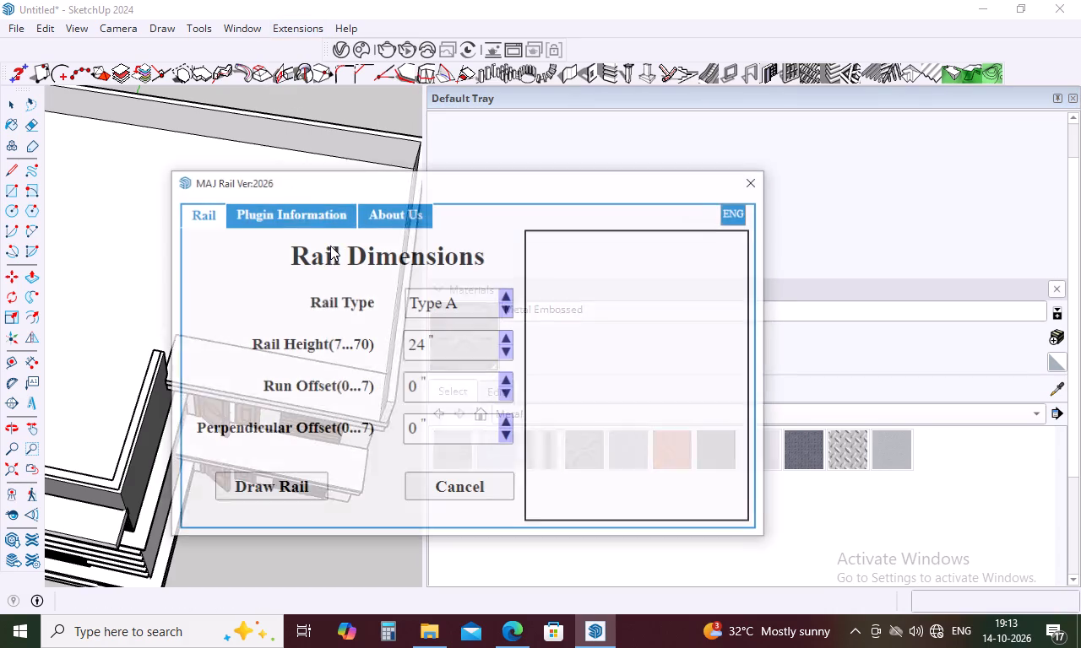
pyautogui.click(502, 297)
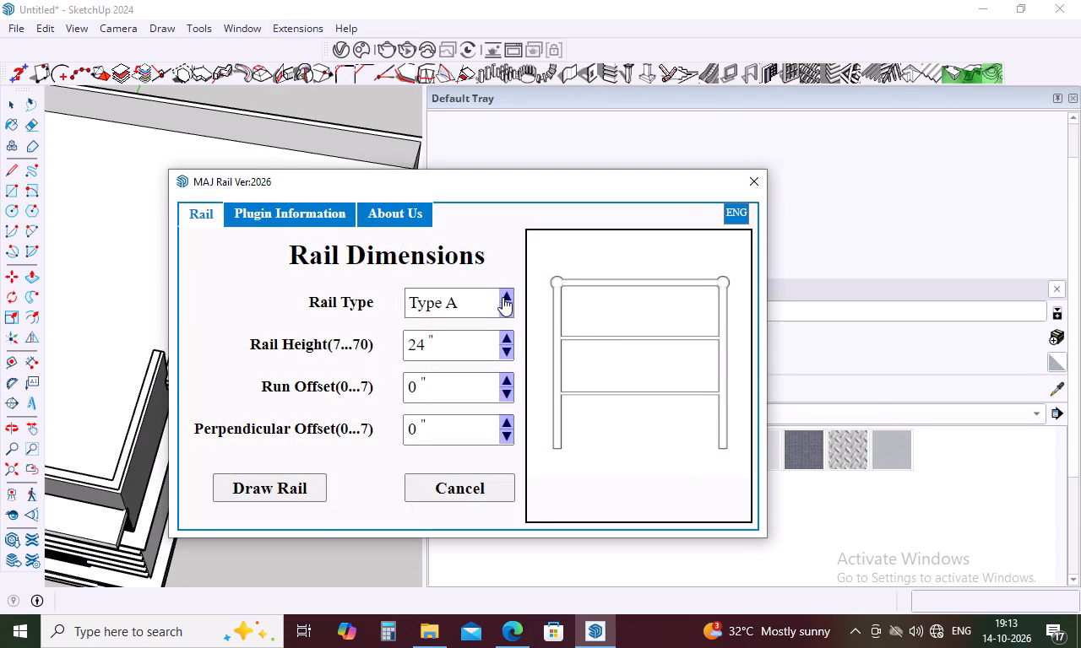
pyautogui.doubleClick(503, 305)
pyautogui.click(503, 305)
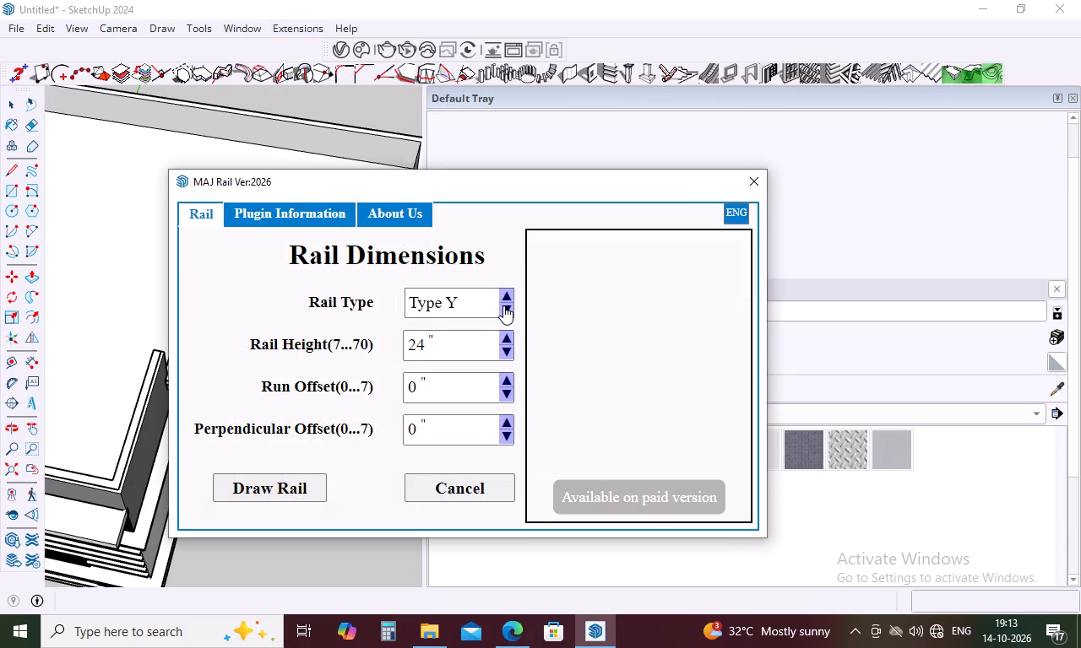
pyautogui.click(503, 305)
pyautogui.tripleClick(503, 305)
pyautogui.click(503, 305)
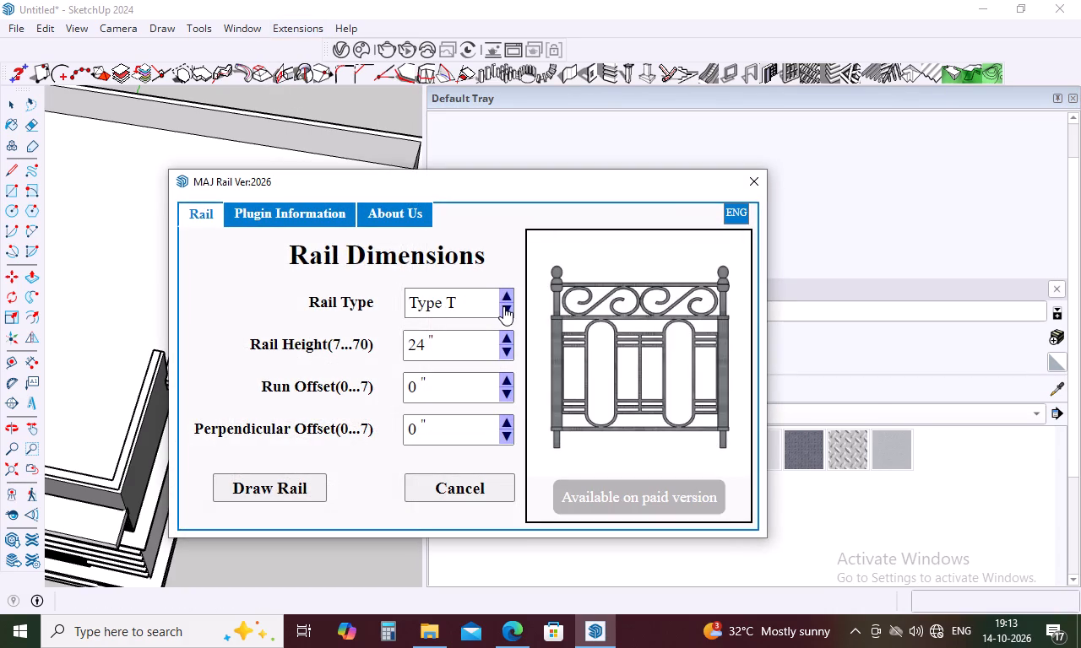
pyautogui.tripleClick(508, 296)
pyautogui.tripleClick(508, 296)
pyautogui.tripleClick(508, 296)
pyautogui.click(508, 296)
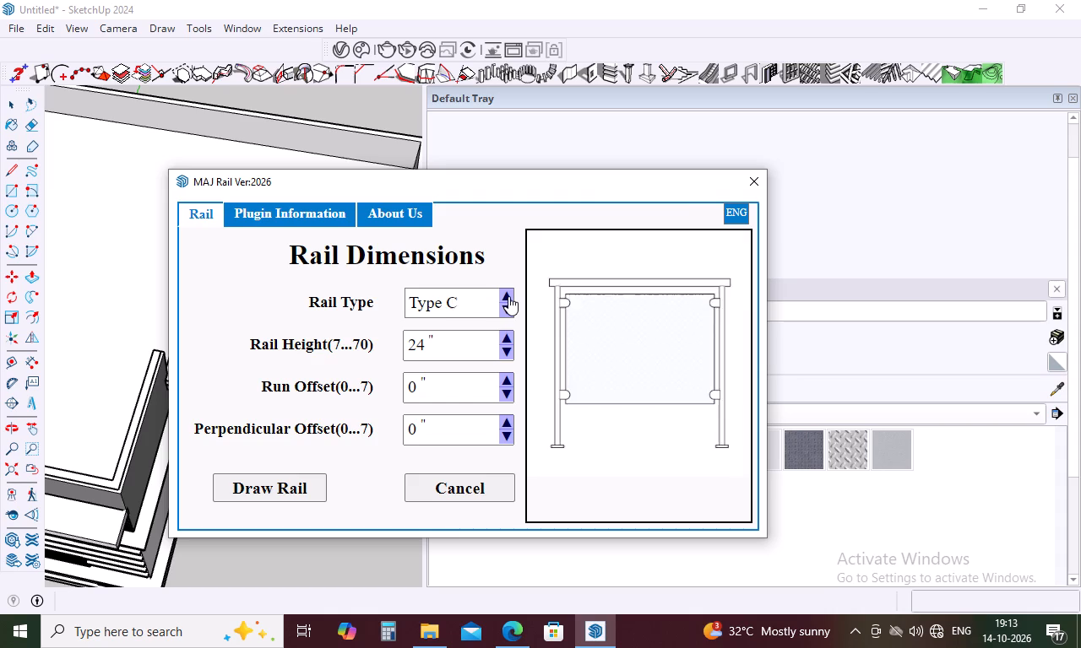
pyautogui.click(508, 306)
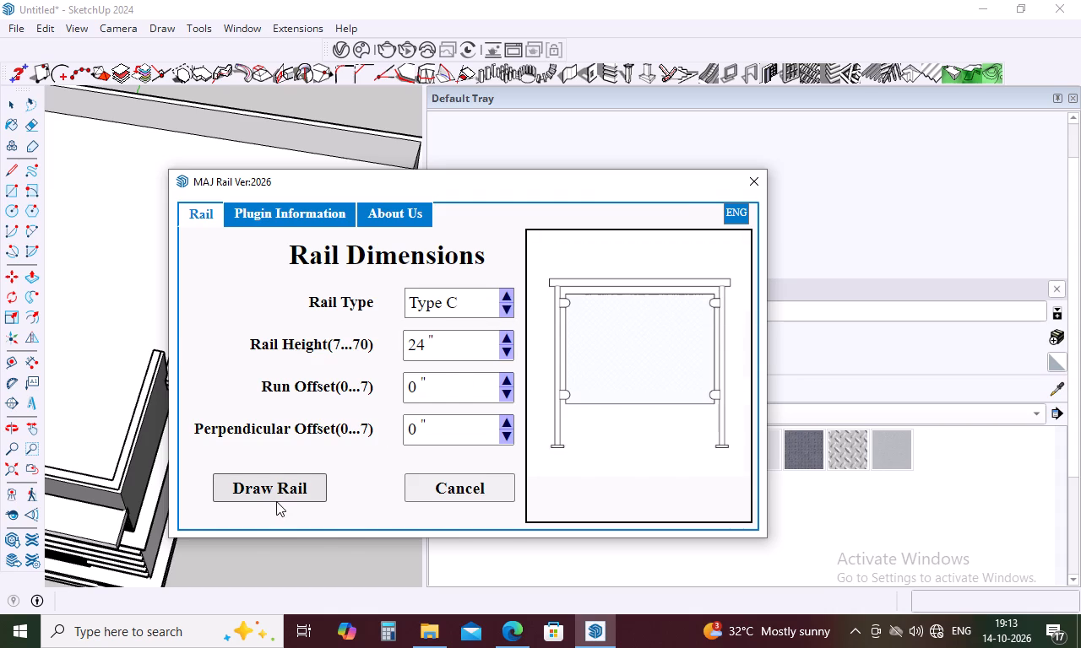
pyautogui.click(279, 501)
# Draw the Type C railing along the roof's open front edge from parapet to parapet, with two intermediate poles, the first about 3' 7 1/2" along.
pyautogui.scroll(6, 155, 381)
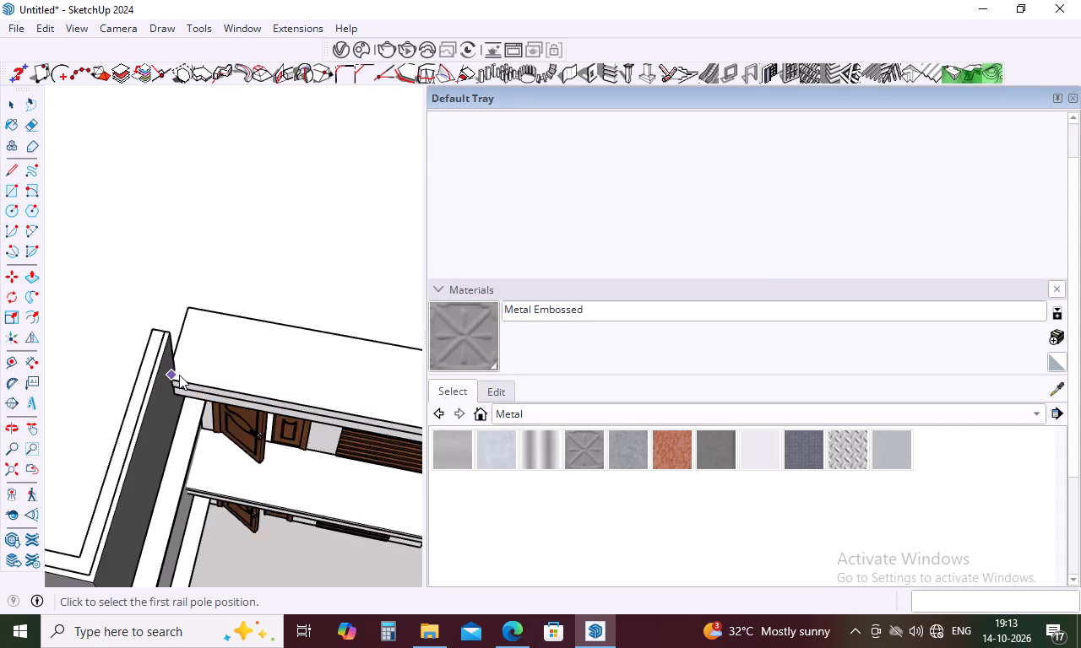
pyautogui.scroll(9, 179, 375)
pyautogui.click(171, 360)
pyautogui.scroll(-5, 183, 360)
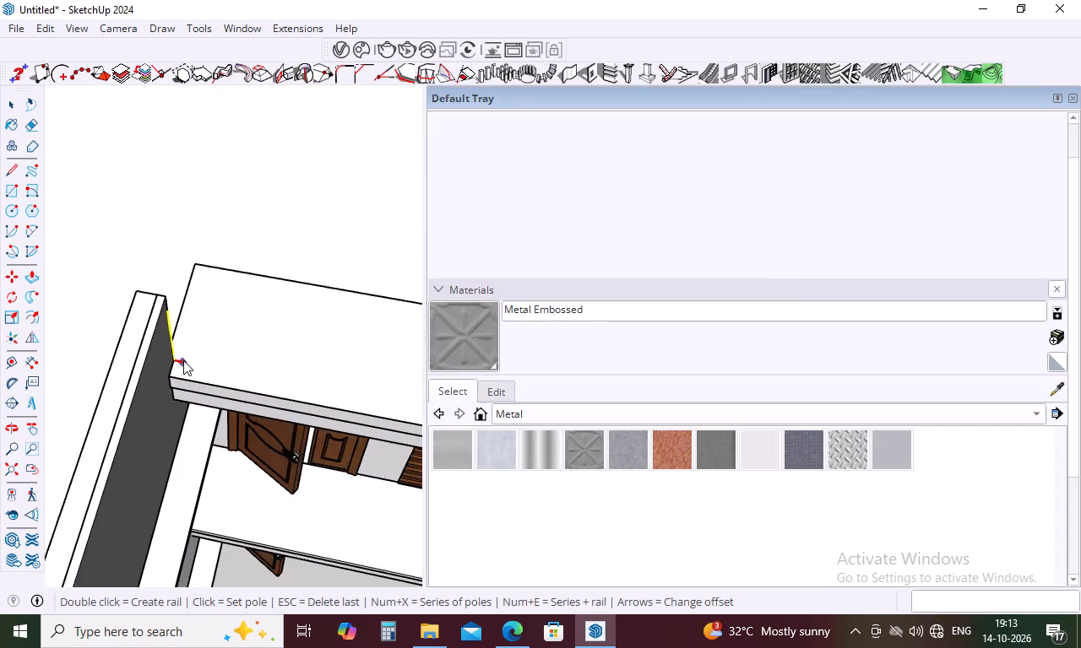
pyautogui.scroll(-10, 183, 360)
pyautogui.click(248, 370)
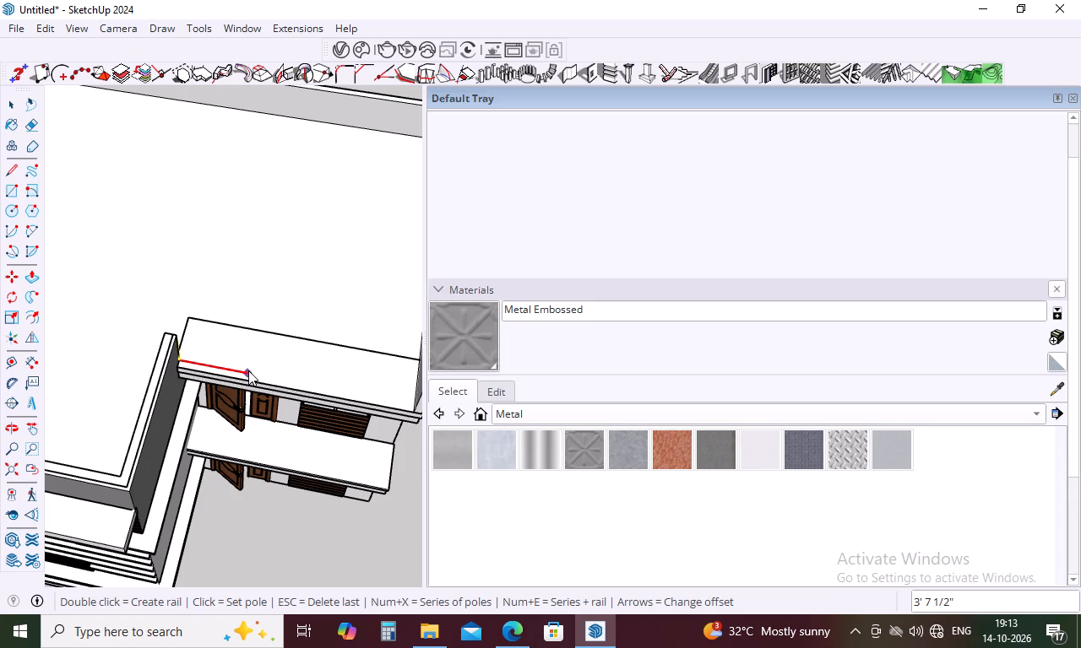
pyautogui.click(334, 386)
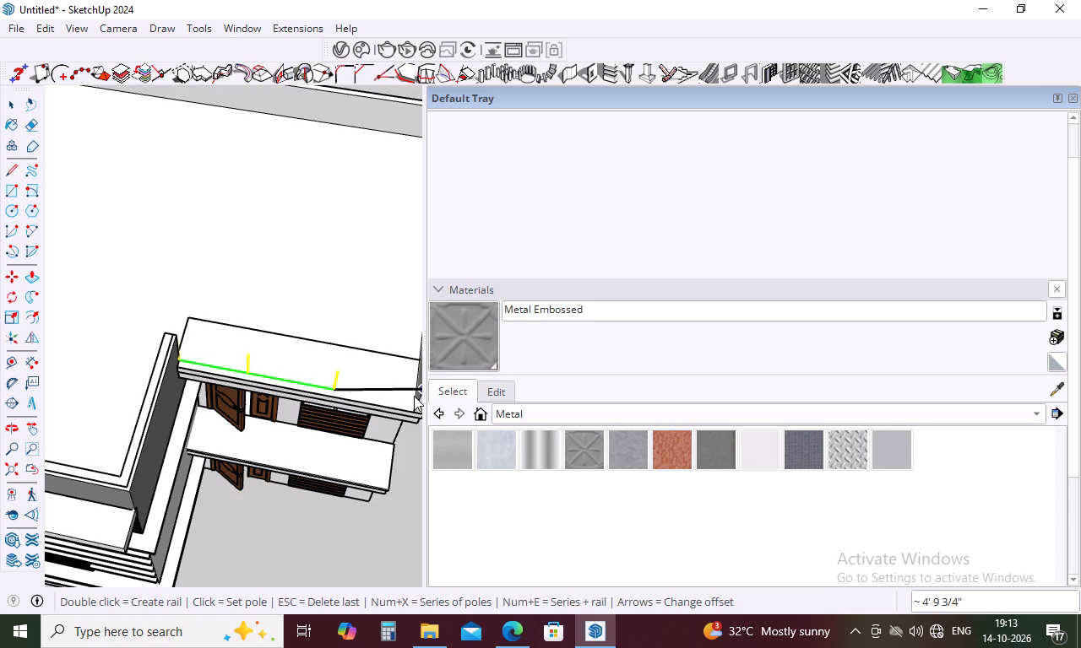
pyautogui.click(413, 397)
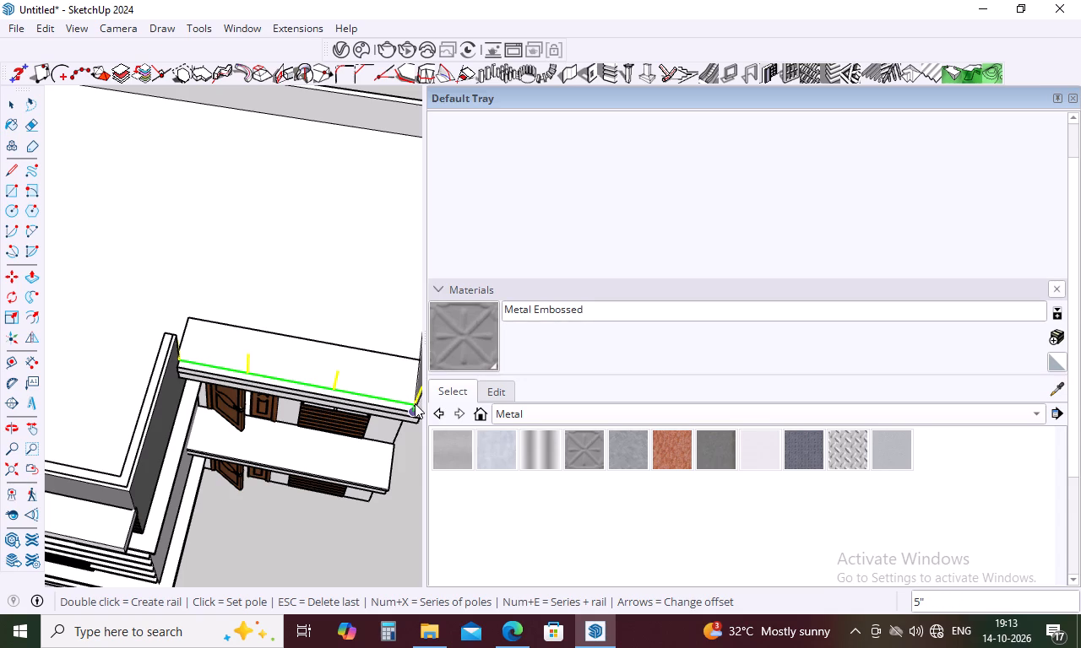
pyautogui.doubleClick(415, 403)
pyautogui.doubleClick(415, 403)
# Examine the roof railing's poles, glass panels and parapet end up close, and the house front as a whole.
pyautogui.moveTo(388, 417); pyautogui.dragTo(274, 325, button='middle')
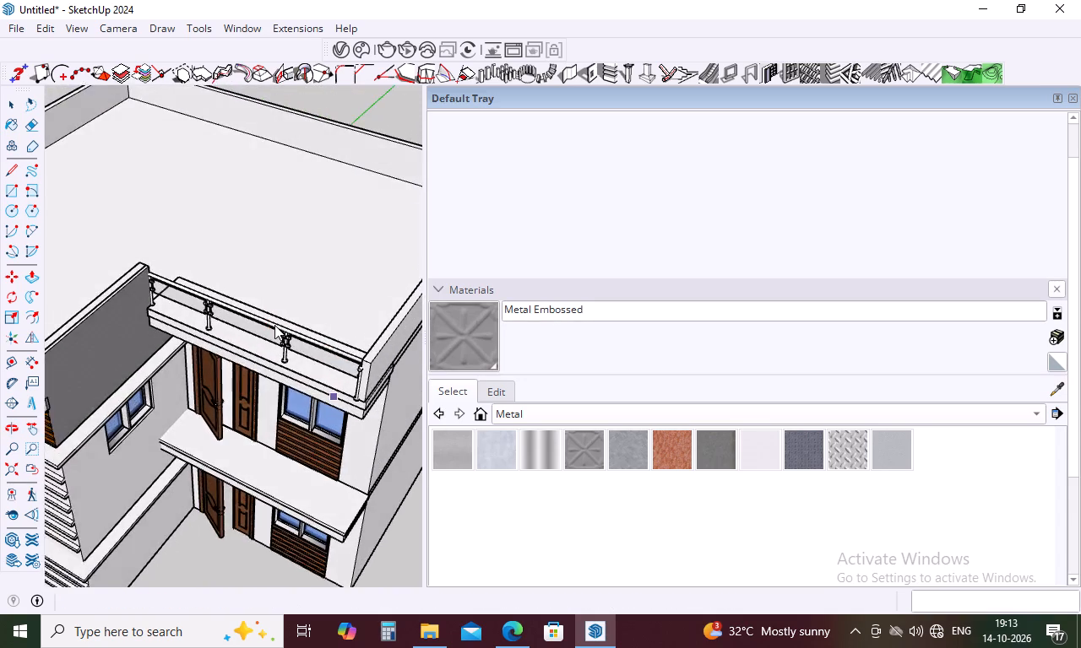
pyautogui.scroll(-4, 274, 325)
pyautogui.moveTo(290, 375); pyautogui.dragTo(409, 233, button='middle')
pyautogui.scroll(10, 360, 289)
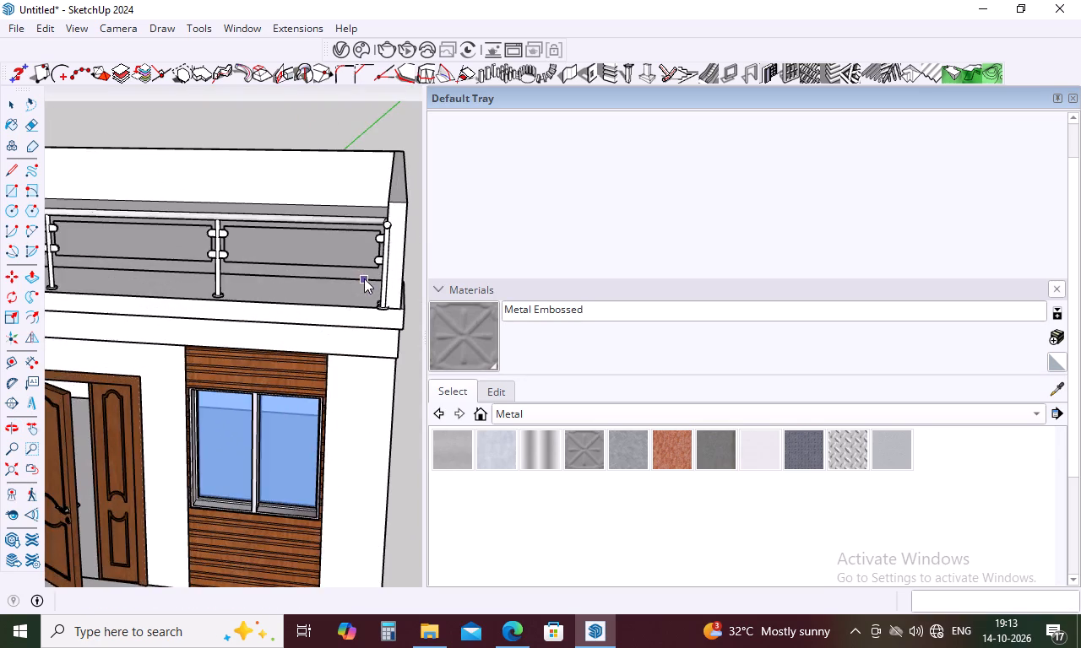
pyautogui.moveTo(366, 274); pyautogui.dragTo(426, 300, button='middle')
pyautogui.scroll(-4, 355, 273)
pyautogui.scroll(4, 378, 268)
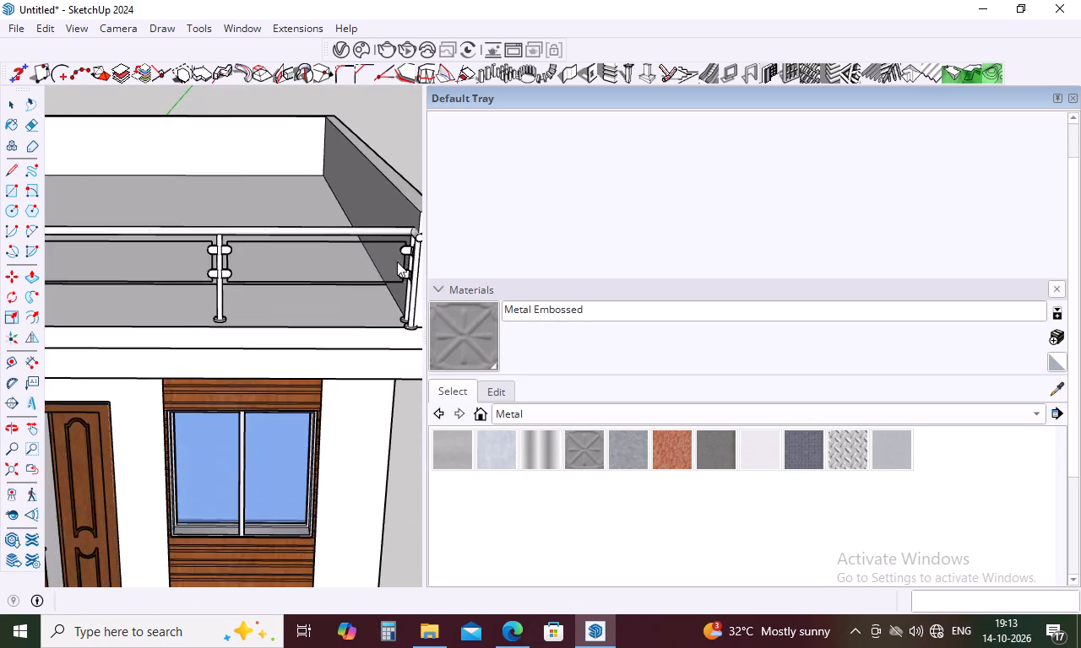
pyautogui.scroll(15, 397, 262)
pyautogui.scroll(-5, 367, 229)
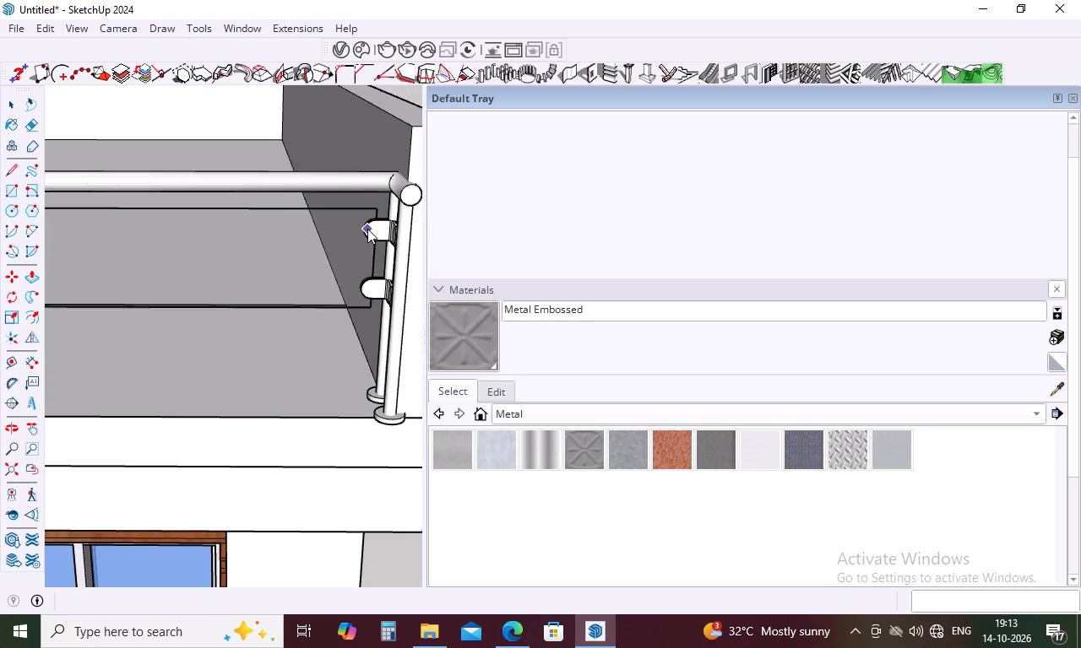
pyautogui.scroll(-1, 367, 229)
pyautogui.click(395, 283)
pyautogui.tripleClick(395, 283)
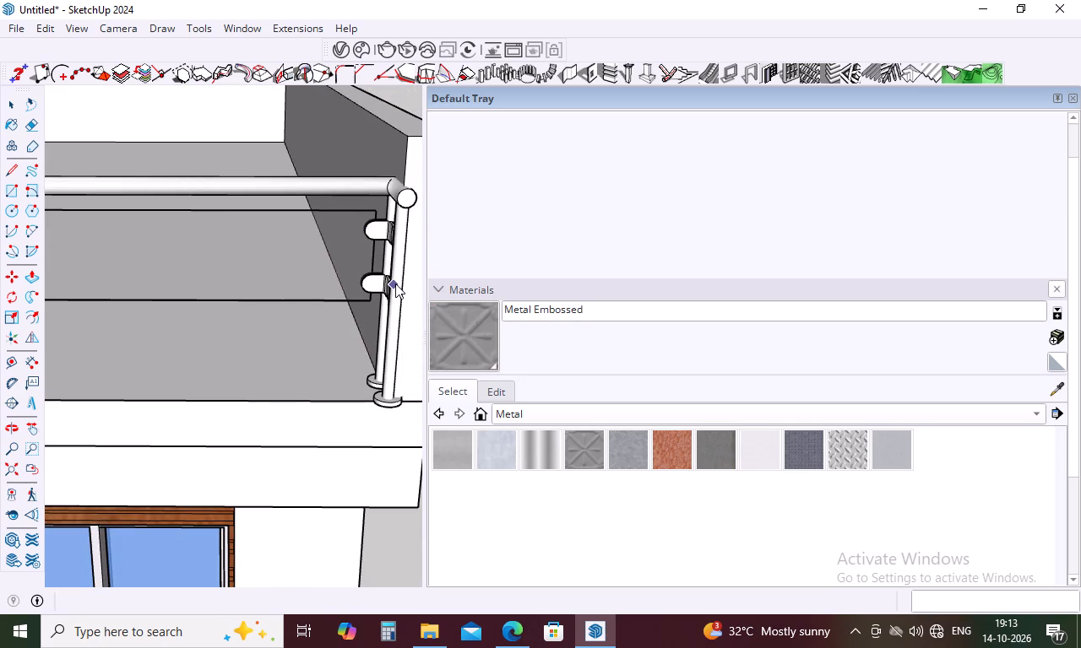
pyautogui.scroll(-10, 392, 284)
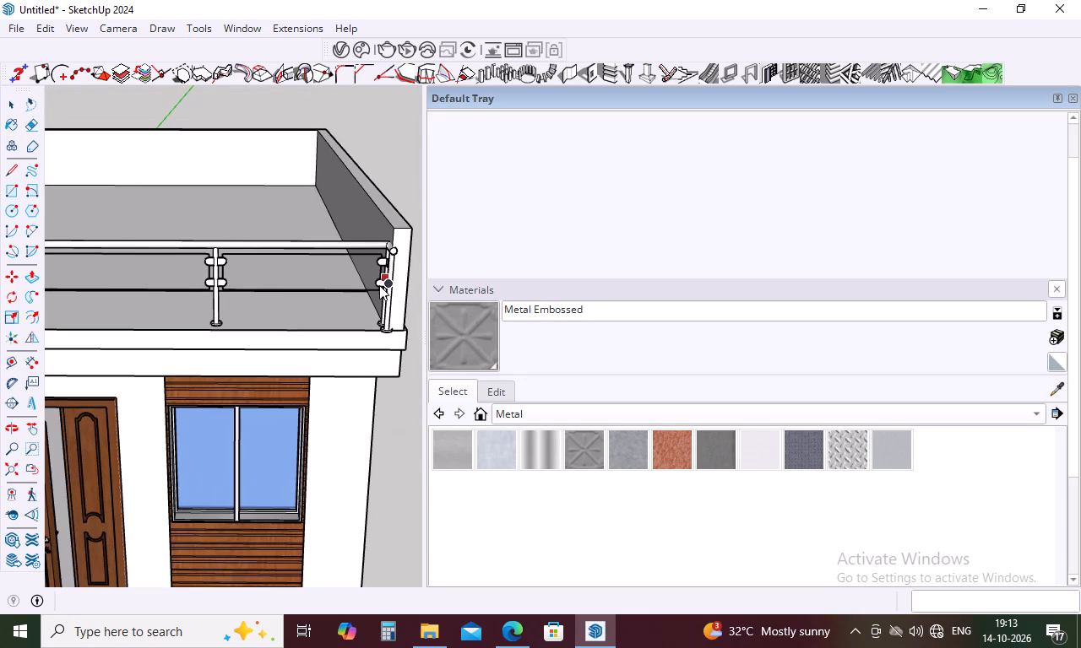
pyautogui.scroll(-13, 378, 295)
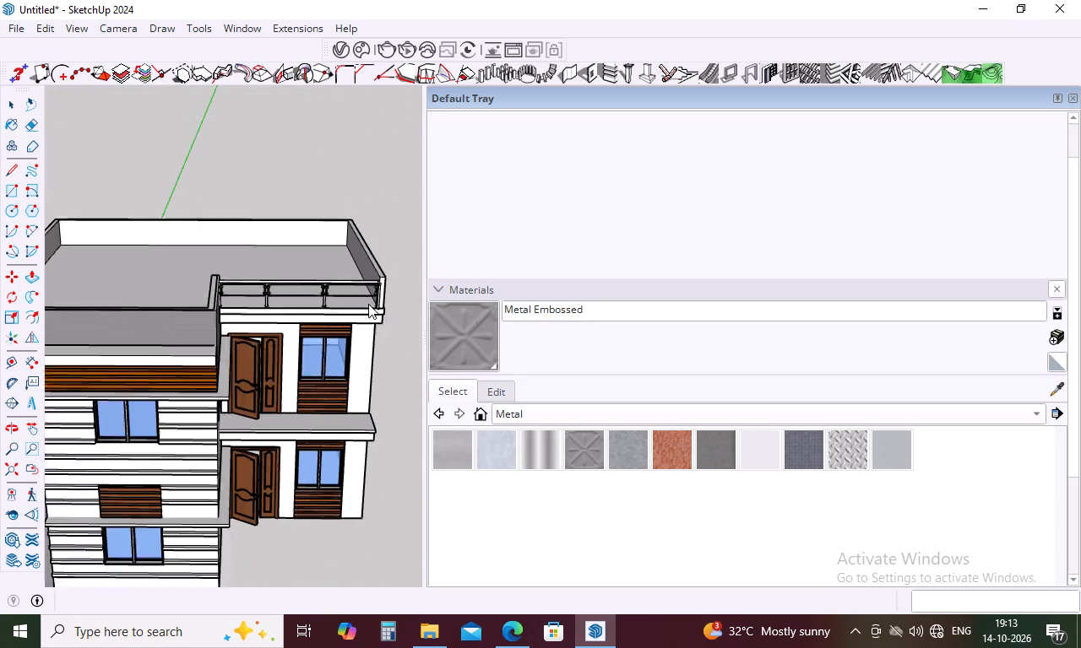
pyautogui.moveTo(352, 321); pyautogui.dragTo(329, 252, button='middle')
pyautogui.scroll(11, 308, 291)
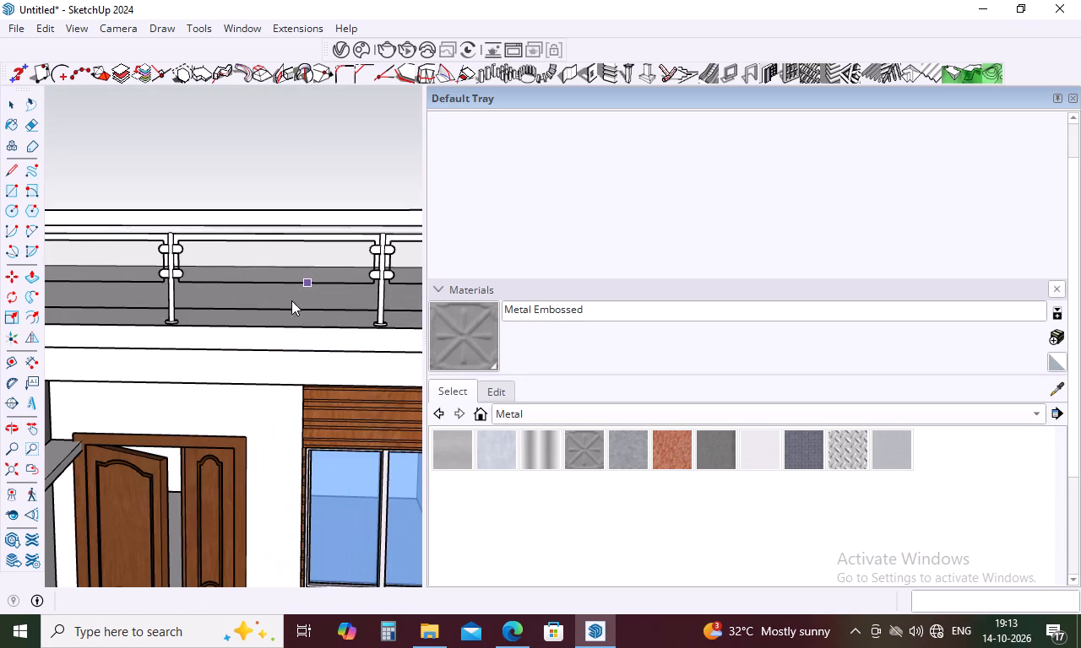
pyautogui.scroll(-15, 275, 268)
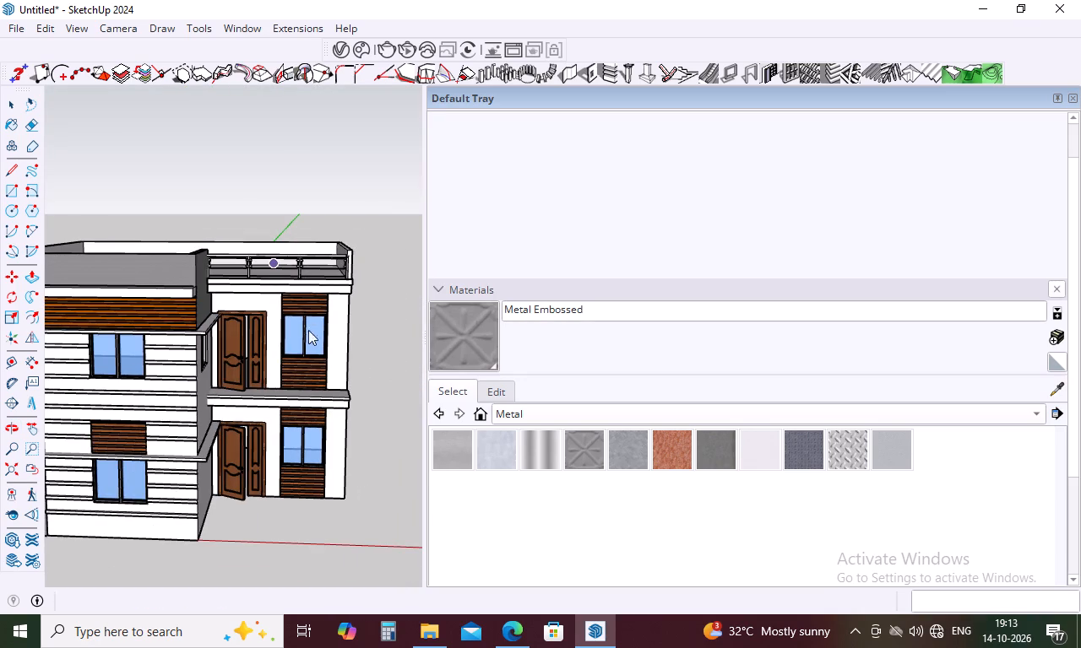
pyautogui.scroll(-5, 244, 286)
pyautogui.scroll(3, 299, 343)
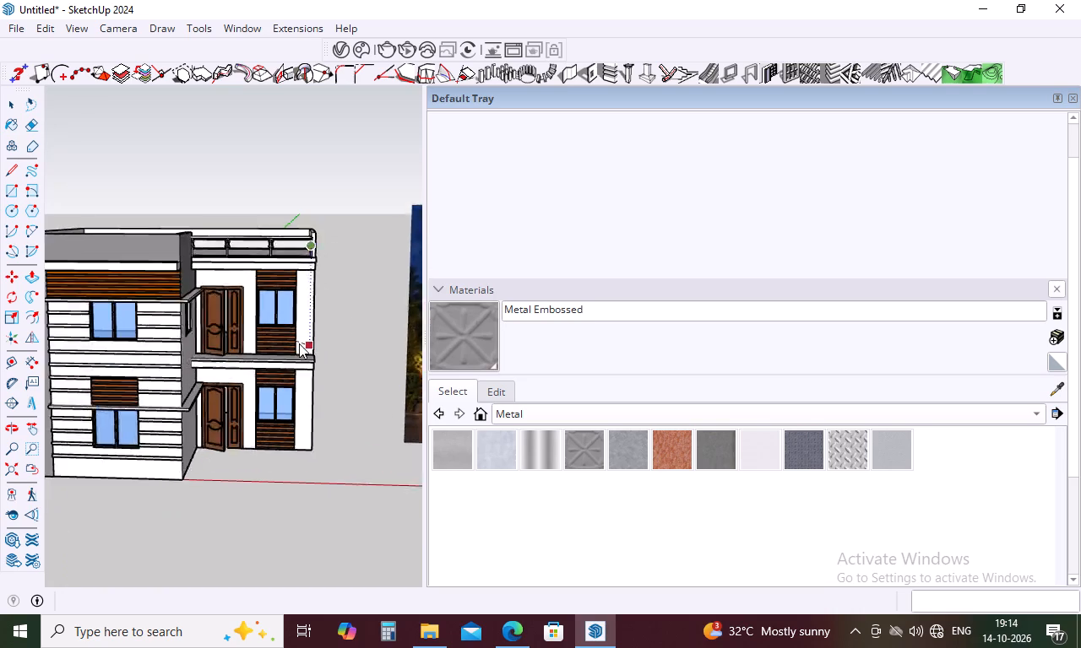
pyautogui.scroll(6, 299, 343)
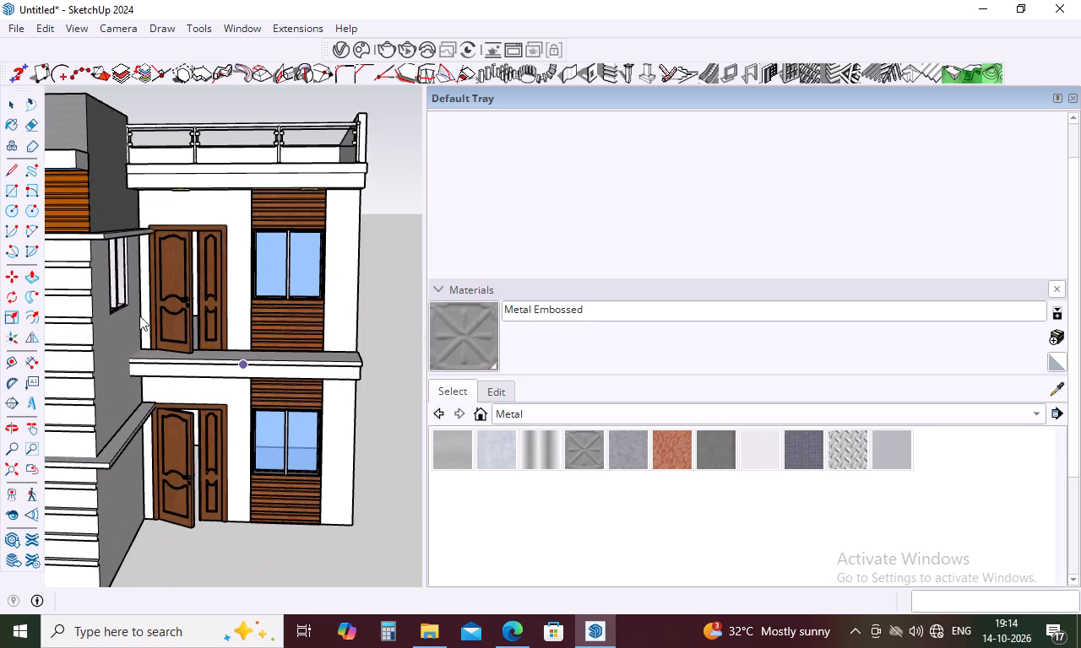
# Draw a 24" Type C MajRail railing with zero offsets along the first-floor balcony's front edge, two intermediate poles, returning about 3' 1" to the wall.
pyautogui.click(295, 26)
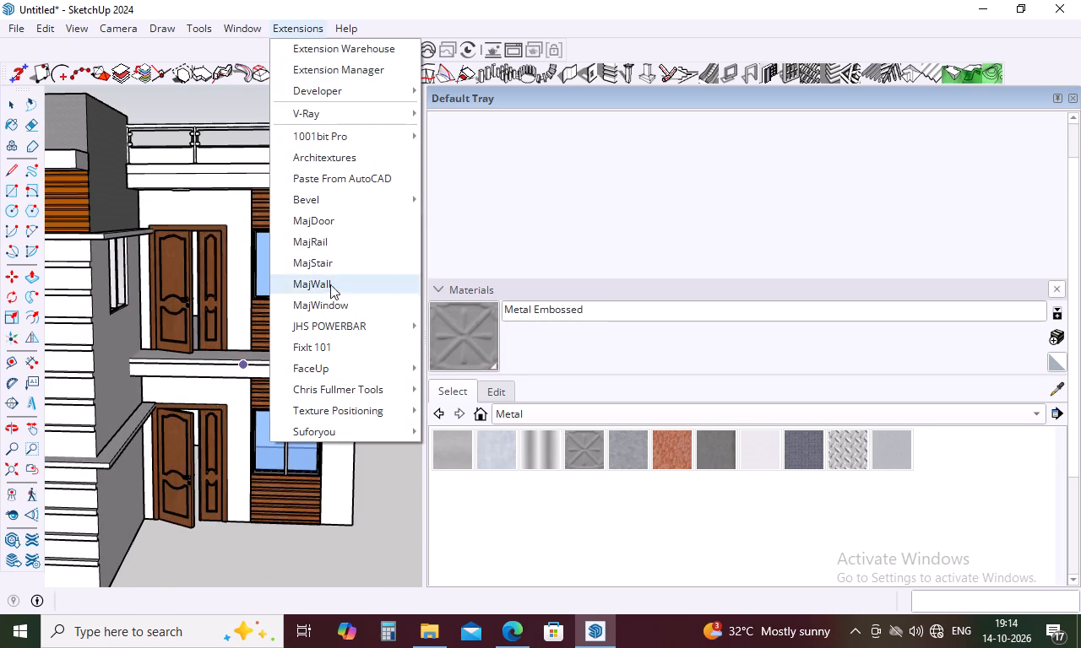
pyautogui.click(336, 245)
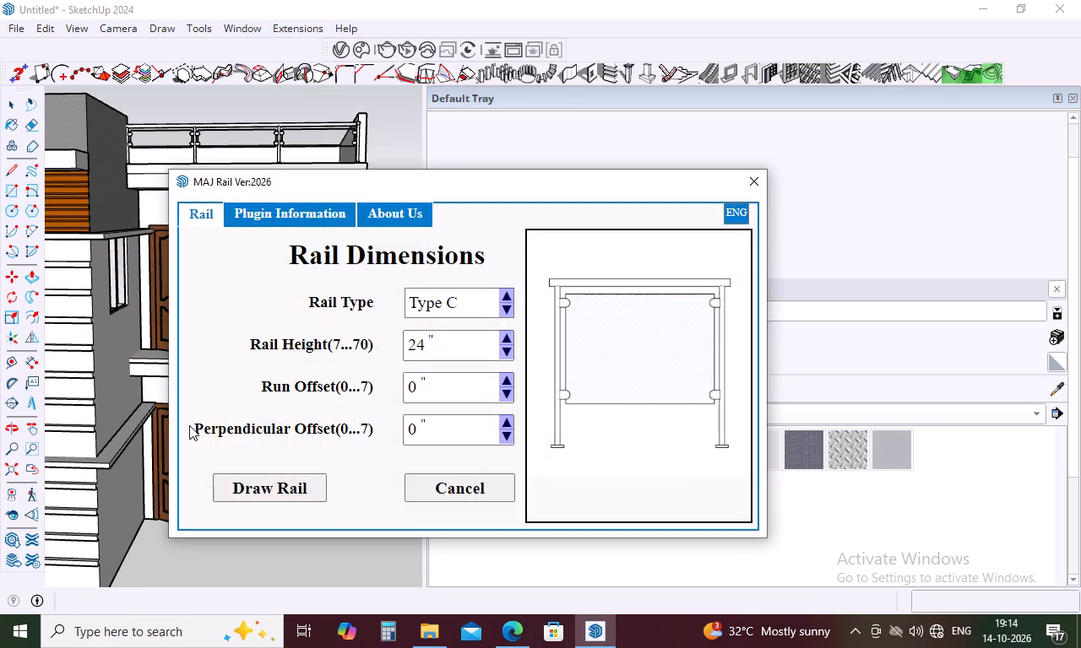
pyautogui.click(235, 486)
pyautogui.scroll(5, 139, 347)
pyautogui.moveTo(137, 367); pyautogui.dragTo(125, 445, button='middle')
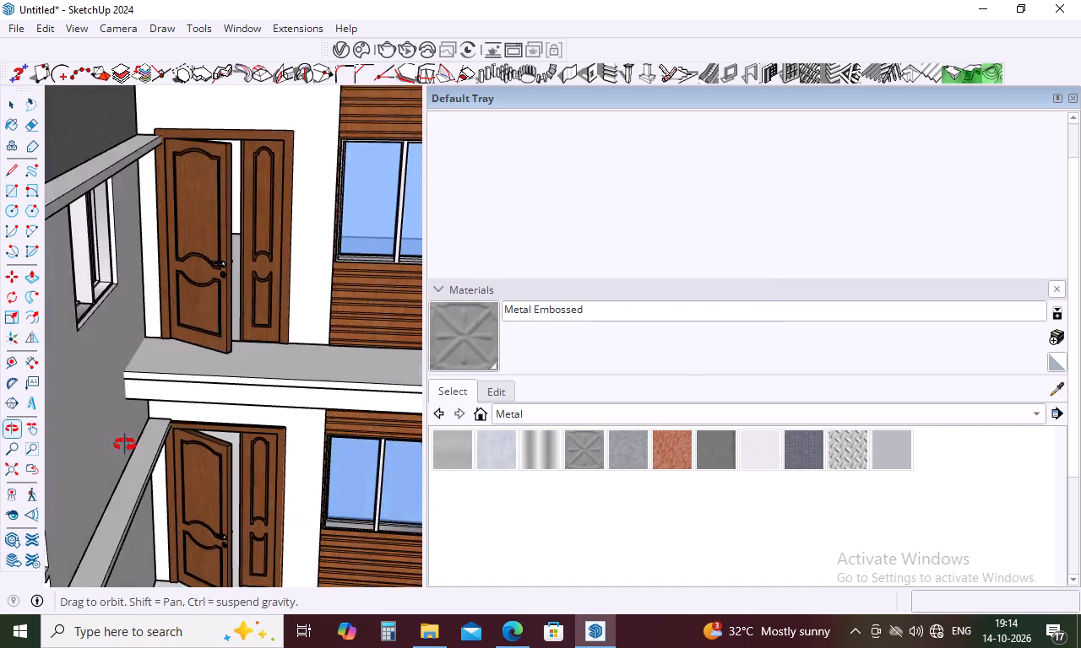
pyautogui.moveTo(125, 445); pyautogui.dragTo(117, 492, button='middle')
pyautogui.click(130, 369)
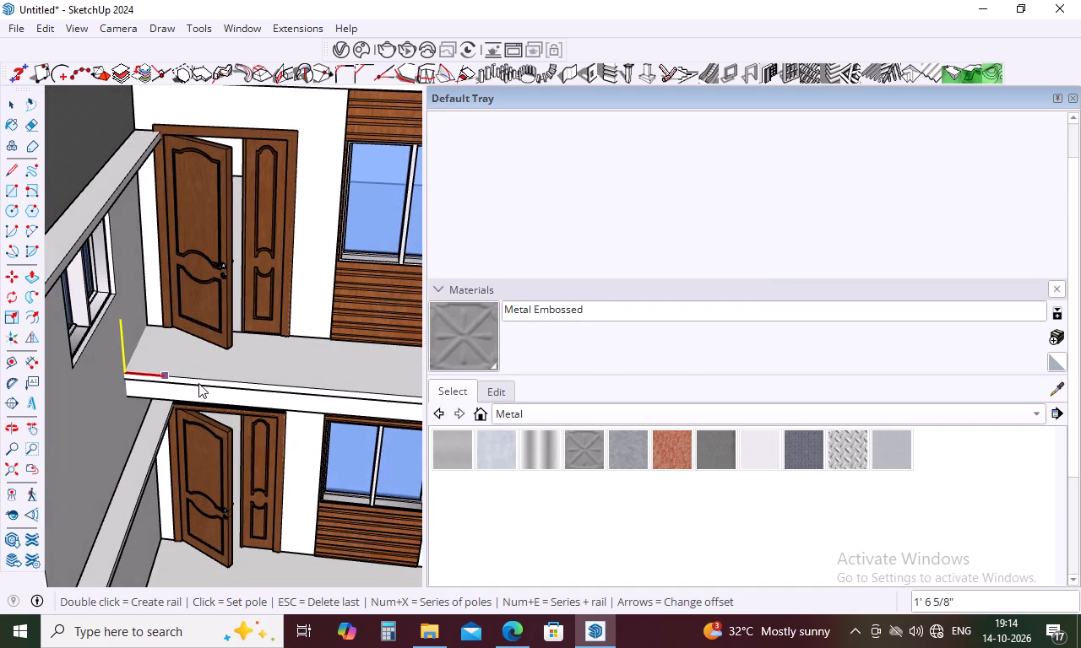
pyautogui.click(236, 381)
pyautogui.scroll(-5, 270, 382)
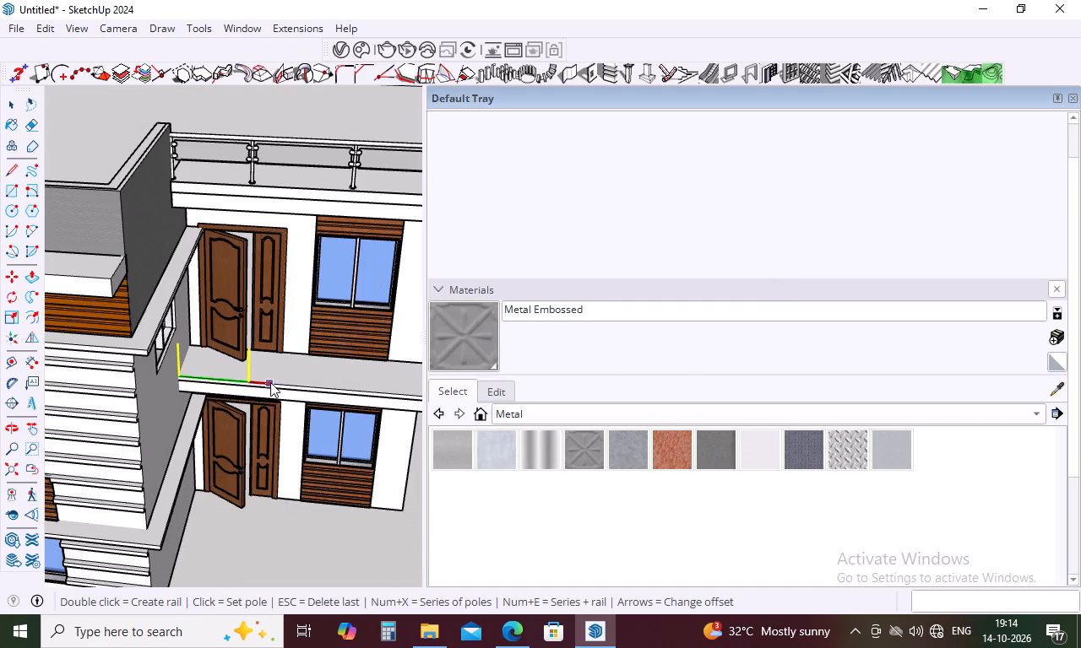
pyautogui.click(334, 385)
pyautogui.scroll(-5, 332, 385)
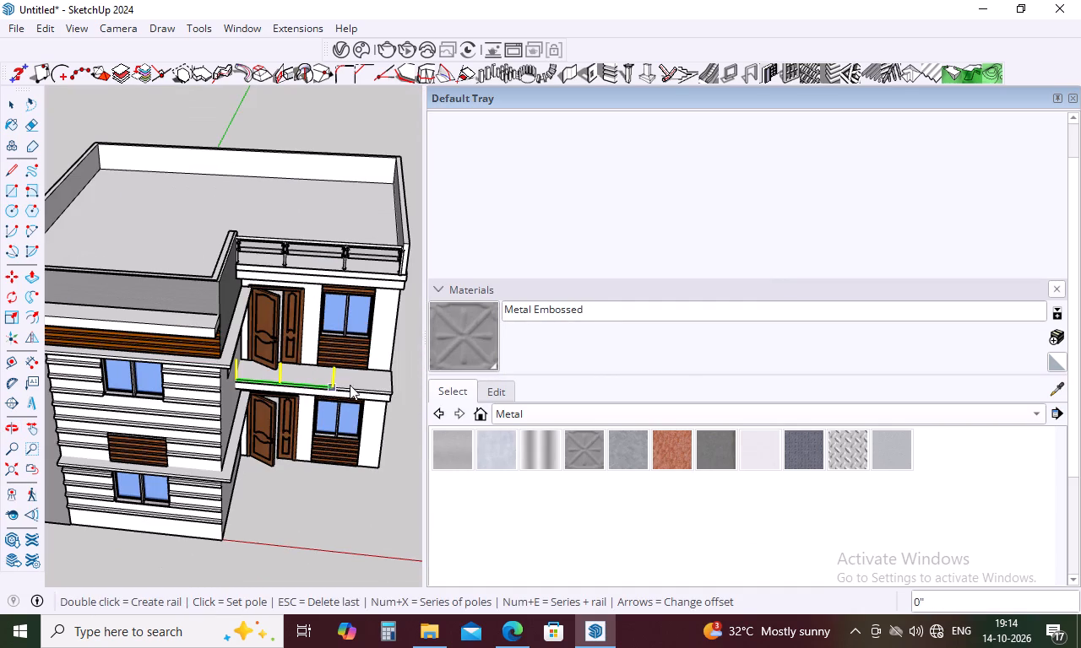
pyautogui.click(390, 390)
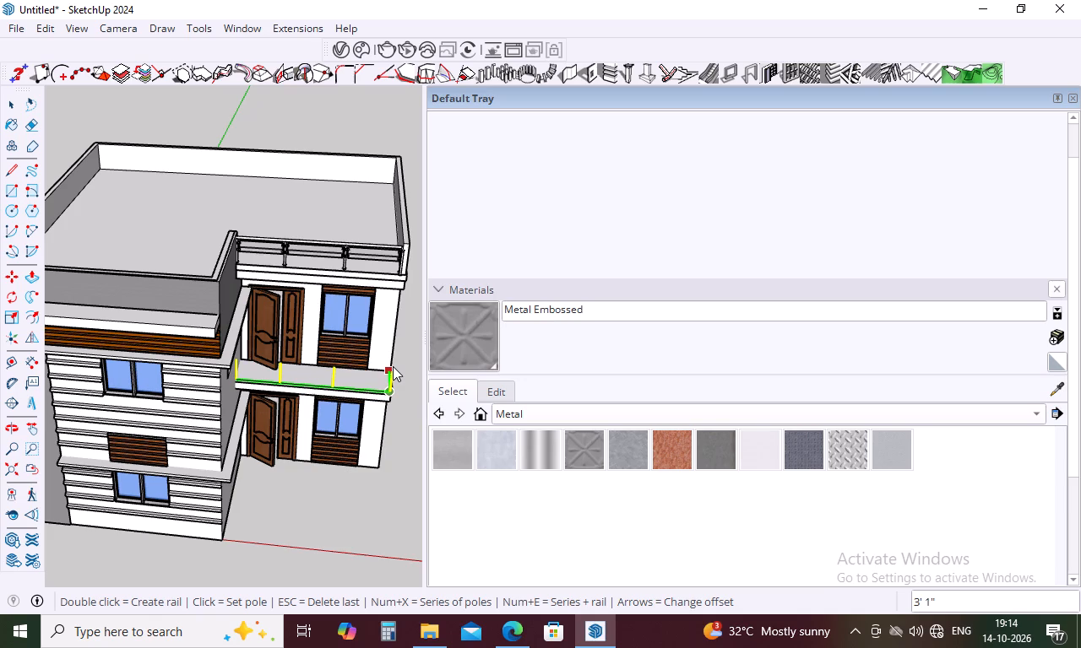
pyautogui.click(393, 366)
pyautogui.click(393, 366)
pyautogui.doubleClick(393, 366)
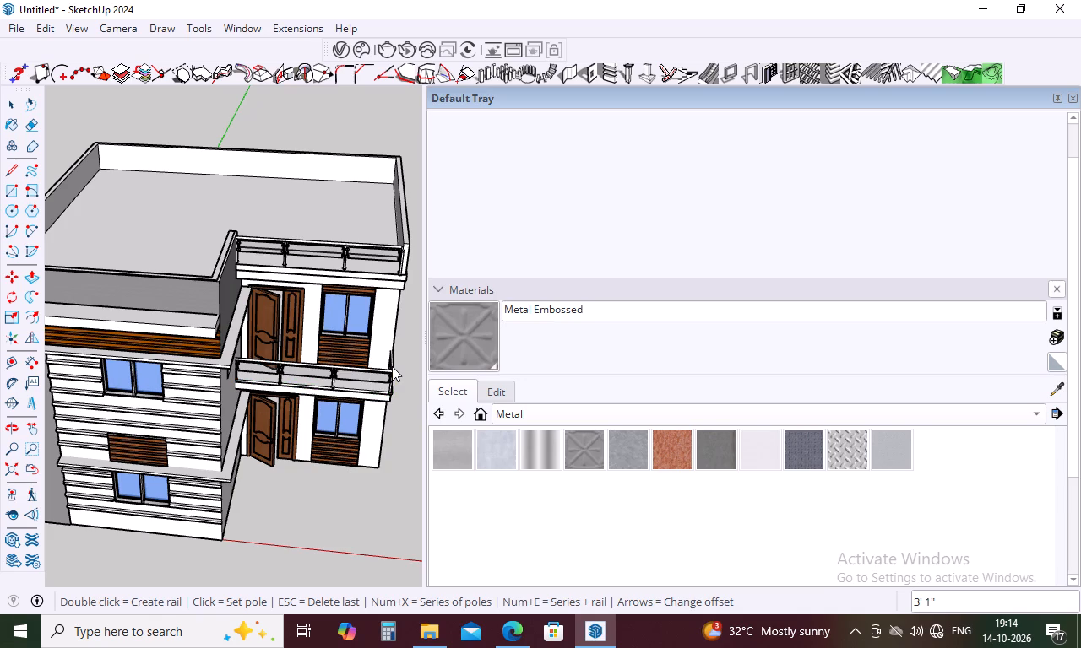
pyautogui.moveTo(339, 402); pyautogui.dragTo(329, 300, button='middle')
pyautogui.scroll(-10, 261, 298)
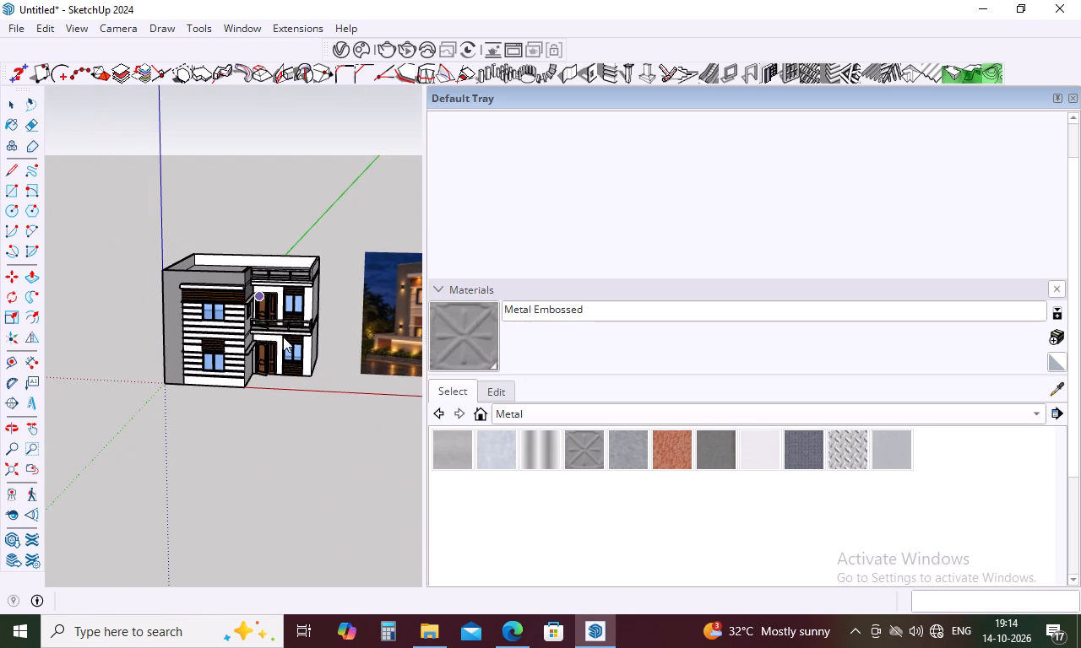
pyautogui.press('space')
pyautogui.click(313, 446)
# Examine the house with both railings from several angles and compare it with the reference image beside it.
pyautogui.moveTo(313, 425); pyautogui.dragTo(161, 359, button='middle')
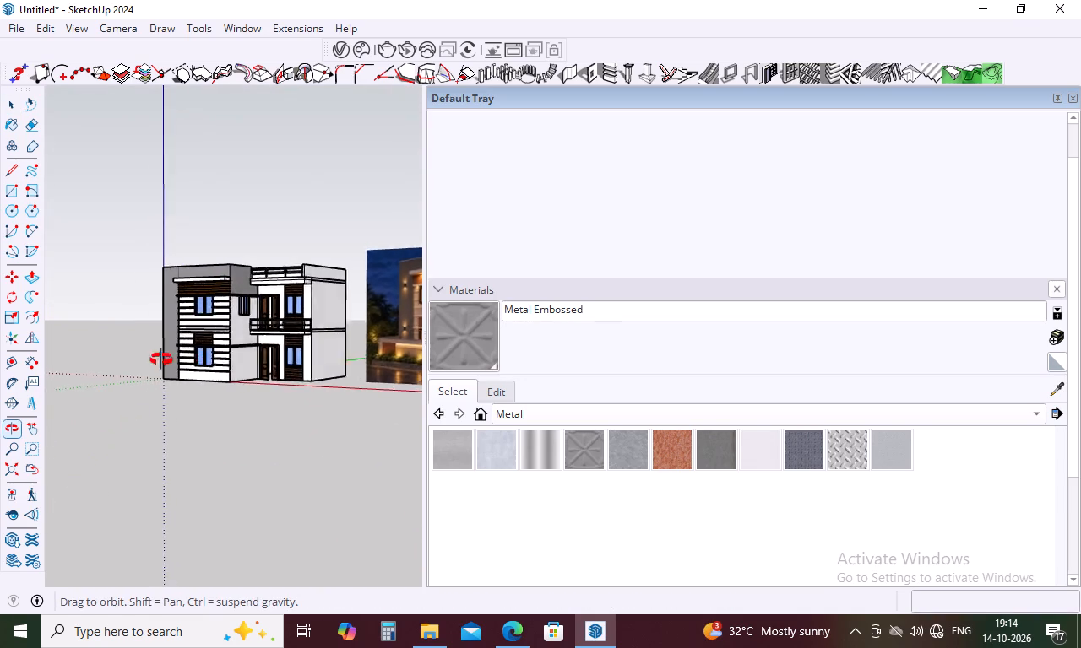
pyautogui.moveTo(161, 359); pyautogui.dragTo(429, 422, button='middle')
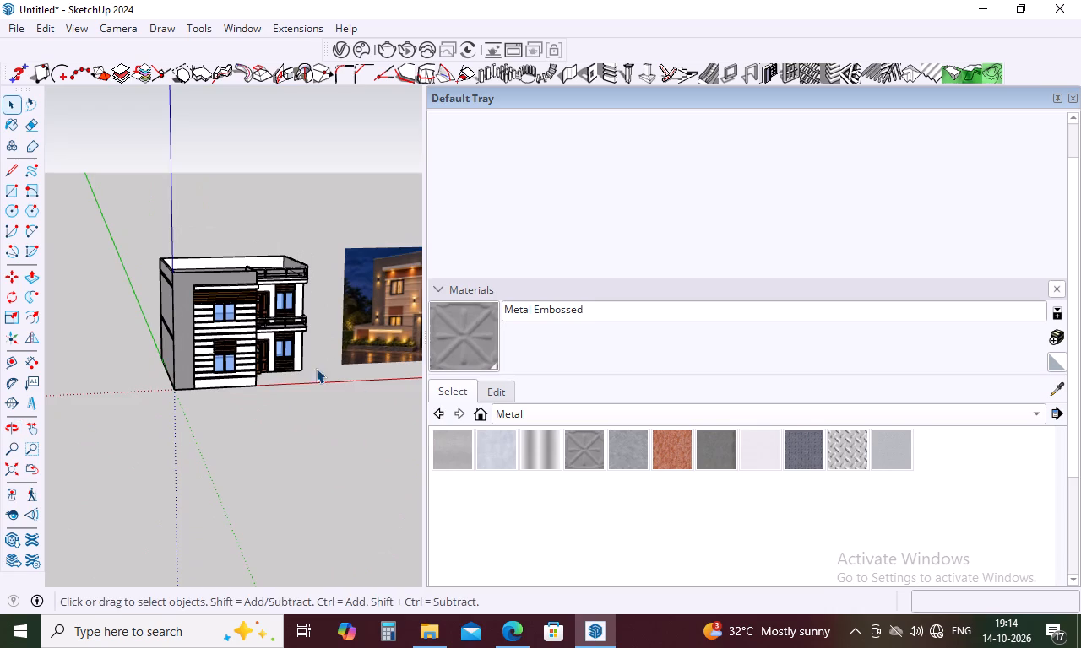
pyautogui.scroll(4, 314, 357)
pyautogui.scroll(-8, 77, 283)
pyautogui.scroll(5, 294, 275)
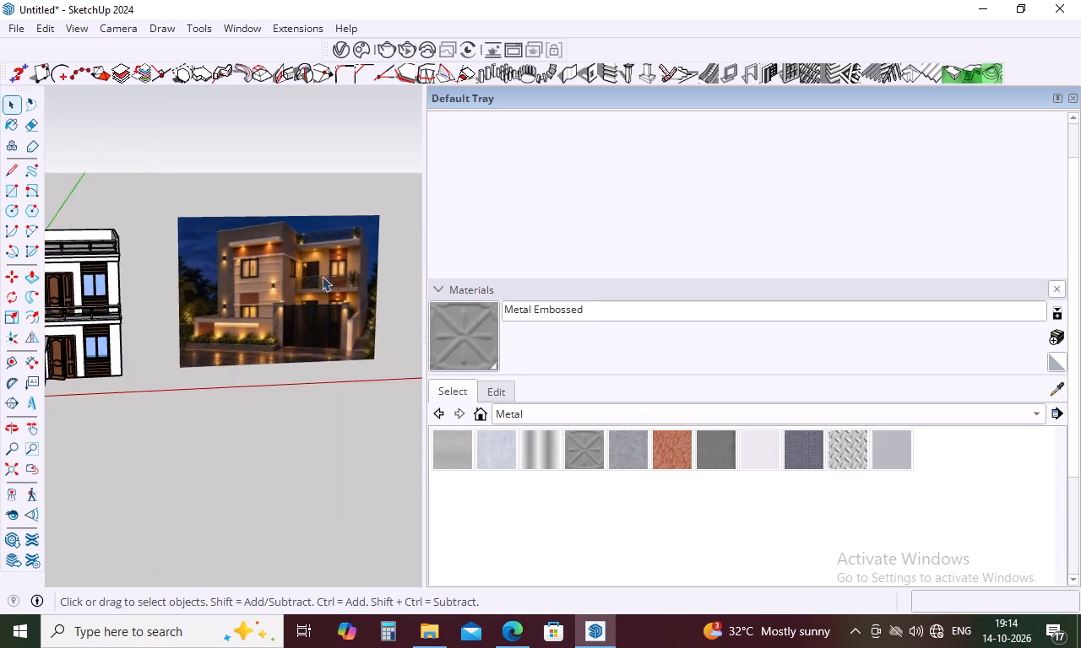
pyautogui.scroll(4, 322, 276)
pyautogui.scroll(-5, 375, 295)
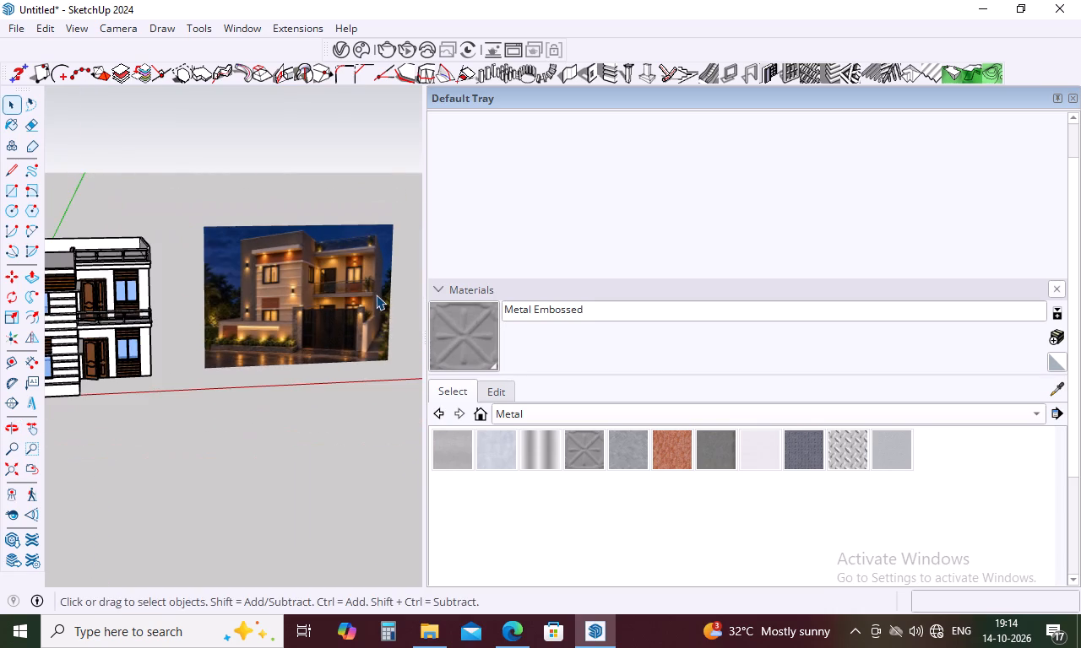
pyautogui.moveTo(376, 294); pyautogui.dragTo(252, 341, button='middle')
pyautogui.scroll(-4, 356, 323)
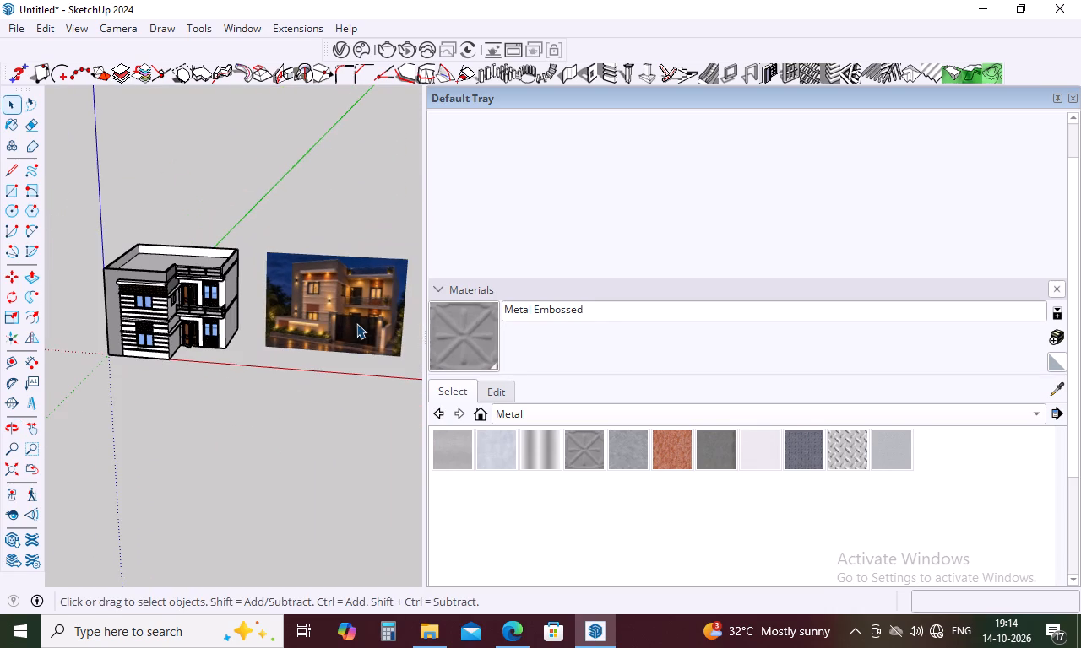
pyautogui.scroll(4, 238, 349)
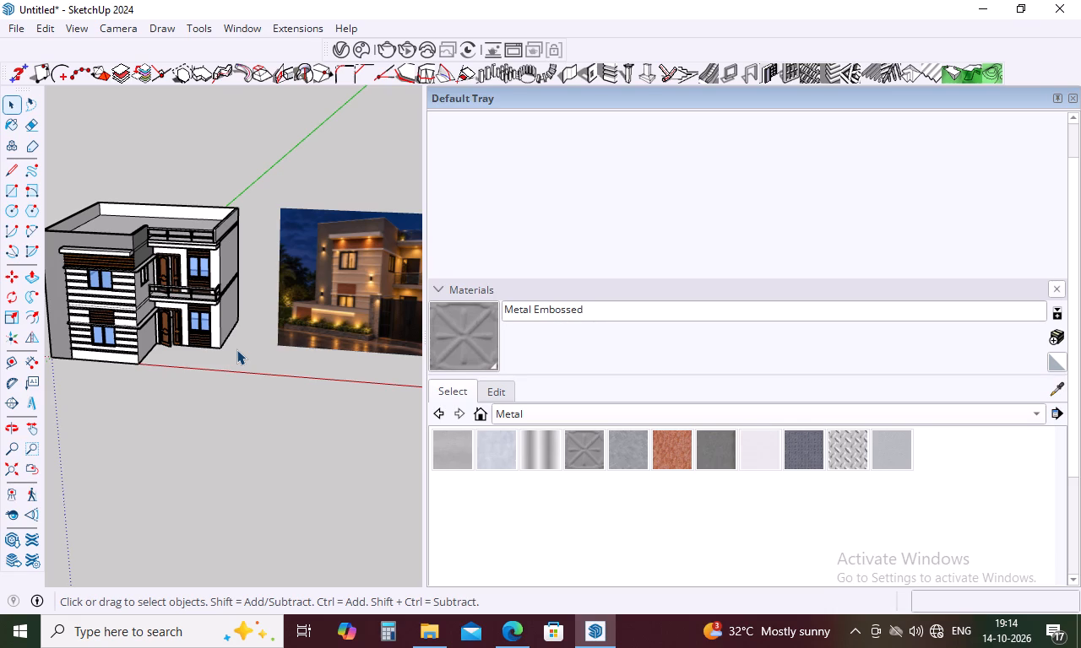
# Switch to the desktop and launch Fuji.
pyautogui.click(990, 10)
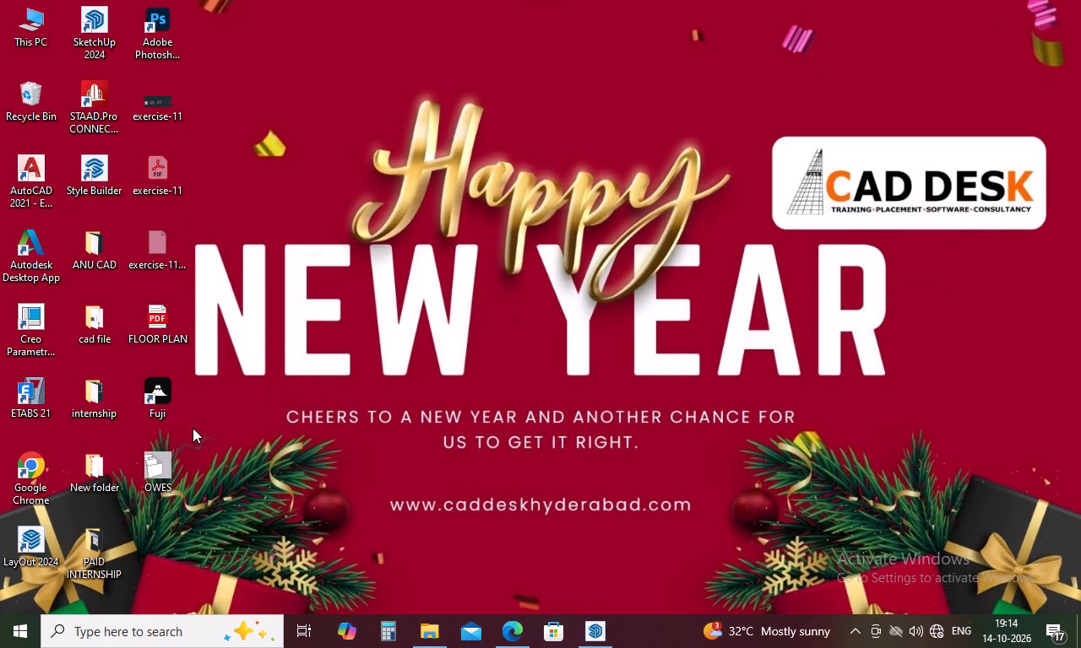
pyautogui.doubleClick(159, 393)
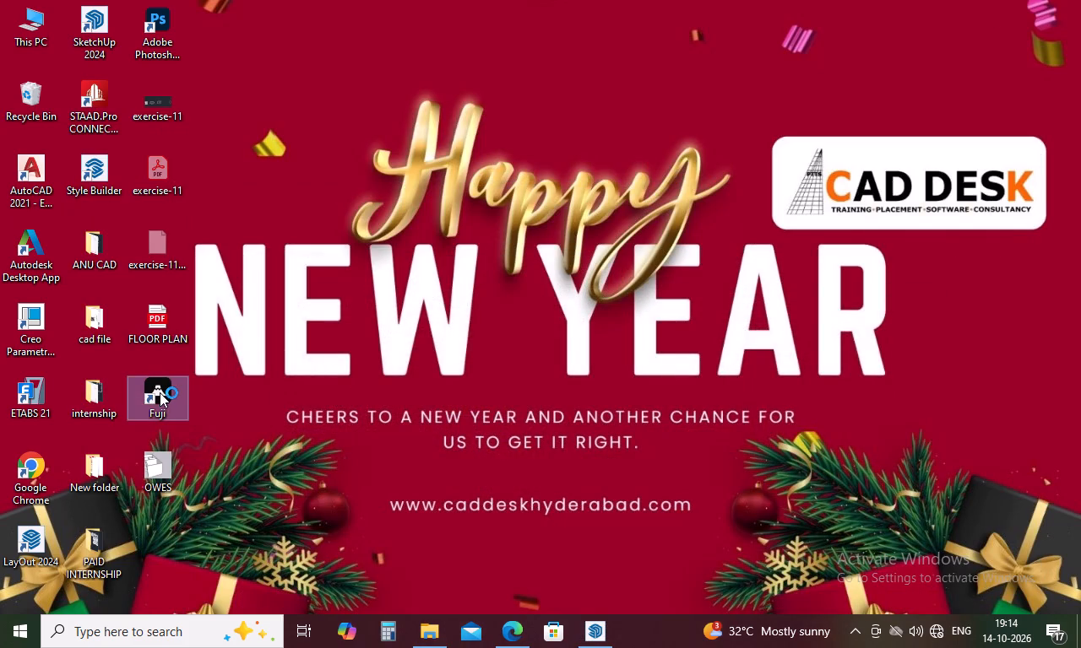
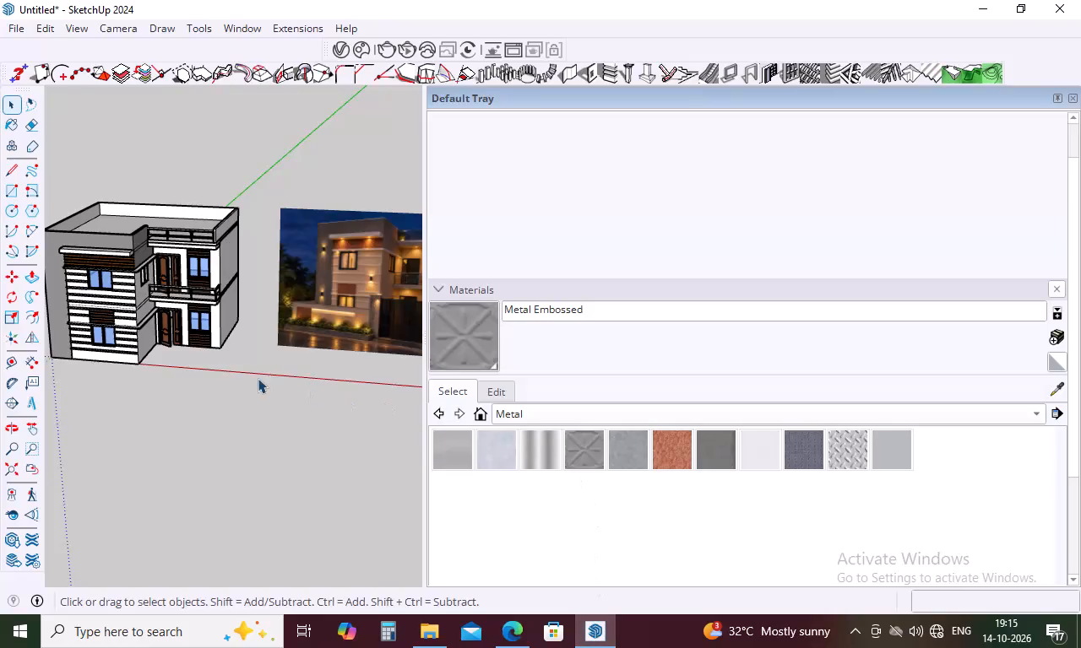
# Examine the house's front façade close up, including the ground-floor window wall, cladding strips and railings.
pyautogui.scroll(-5, 258, 378)
pyautogui.moveTo(259, 375); pyautogui.dragTo(321, 350, button='middle')
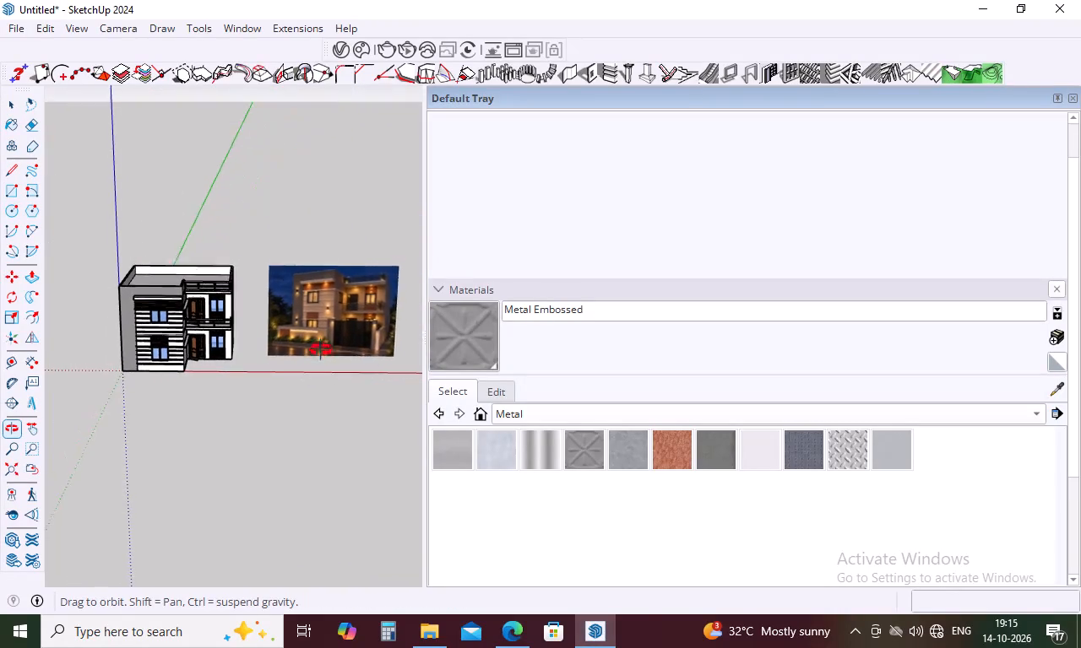
pyautogui.moveTo(321, 350); pyautogui.dragTo(331, 291, button='middle')
pyautogui.scroll(9, 157, 359)
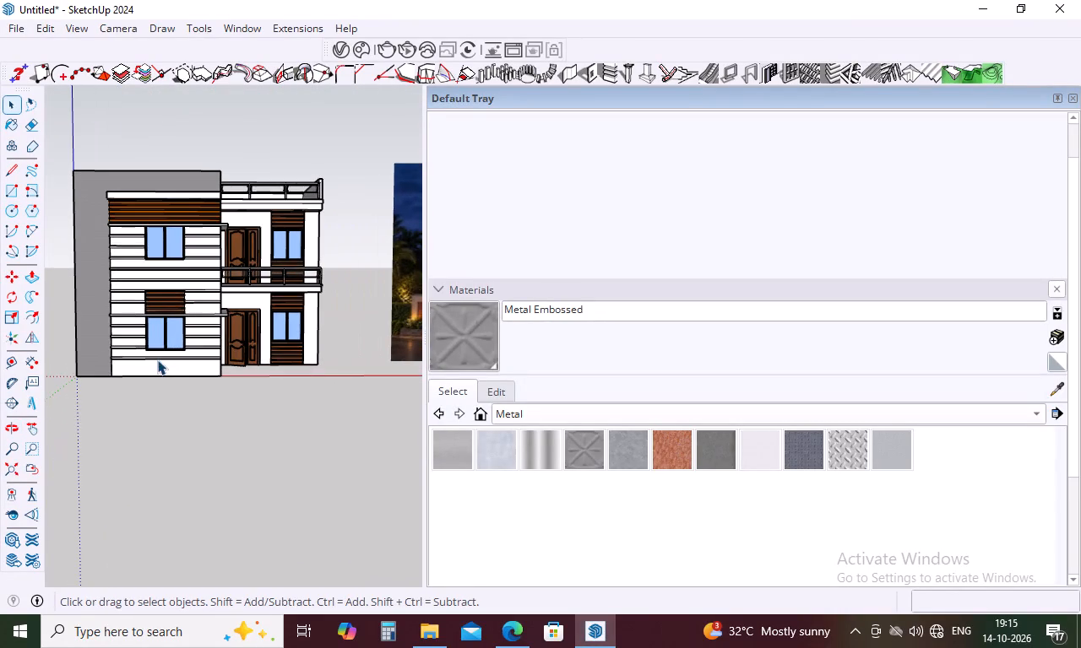
pyautogui.scroll(5, 133, 343)
pyautogui.moveTo(124, 332); pyautogui.dragTo(324, 326, button='middle')
pyautogui.scroll(5, 182, 327)
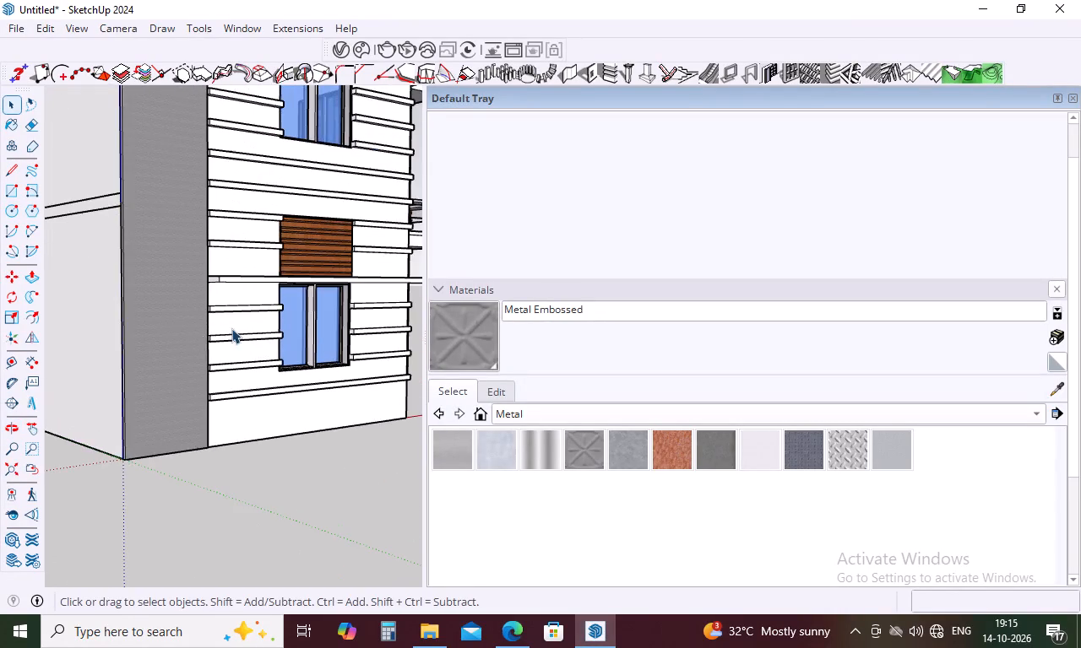
pyautogui.scroll(3, 231, 328)
pyautogui.moveTo(232, 328); pyautogui.dragTo(143, 343, button='middle')
pyautogui.scroll(-4, 150, 337)
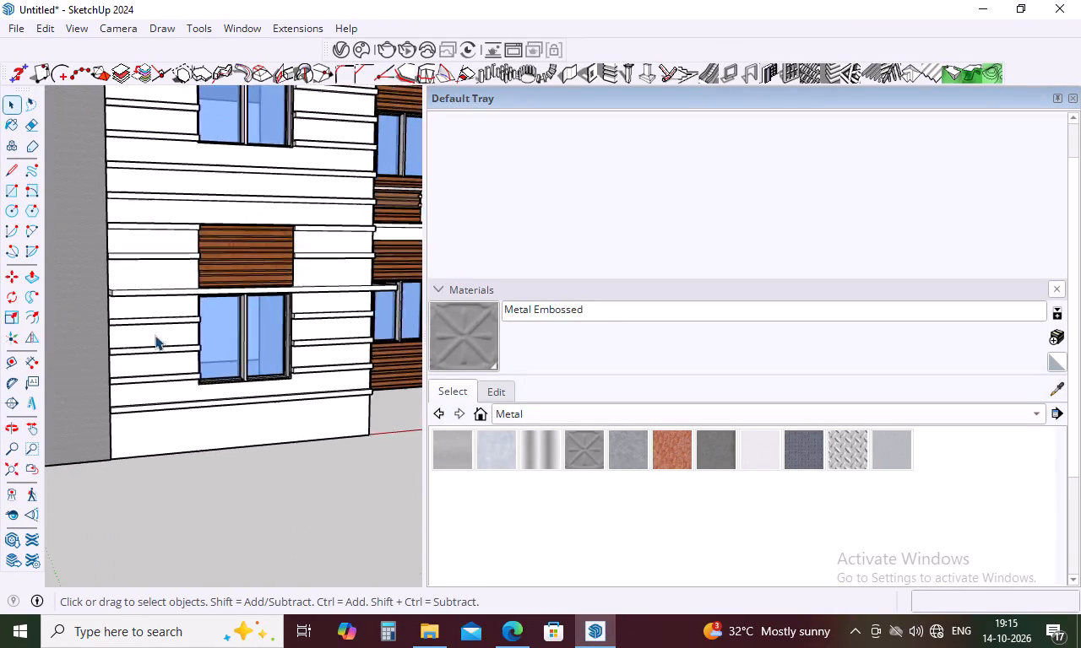
pyautogui.scroll(-5, 186, 332)
pyautogui.moveTo(285, 330); pyautogui.dragTo(110, 463, button='middle')
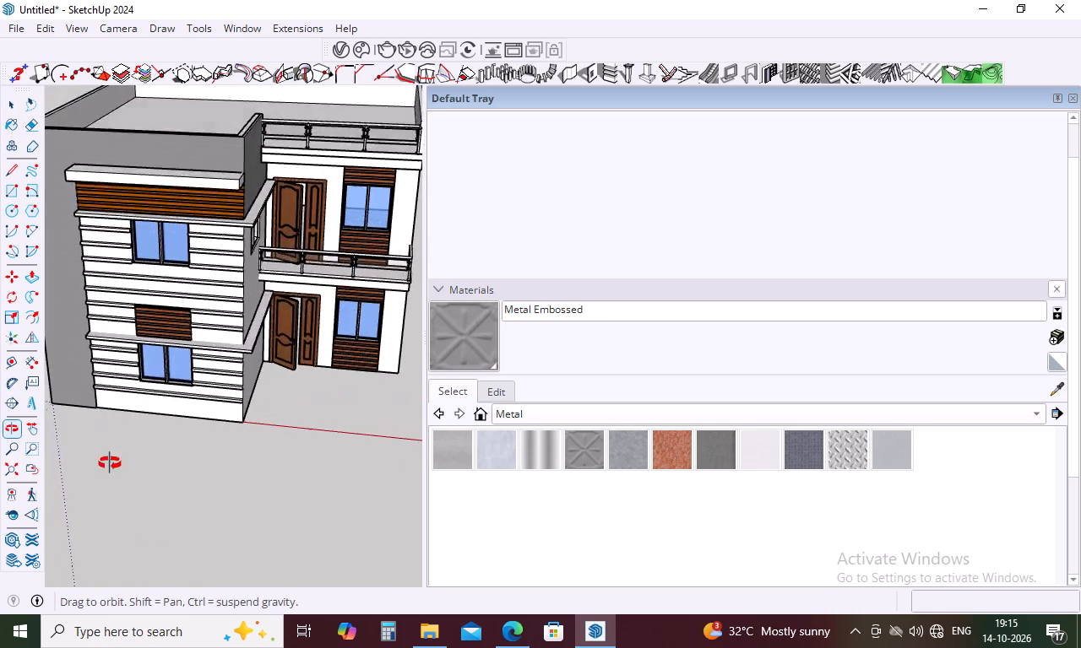
pyautogui.moveTo(110, 463); pyautogui.dragTo(206, 474, button='middle')
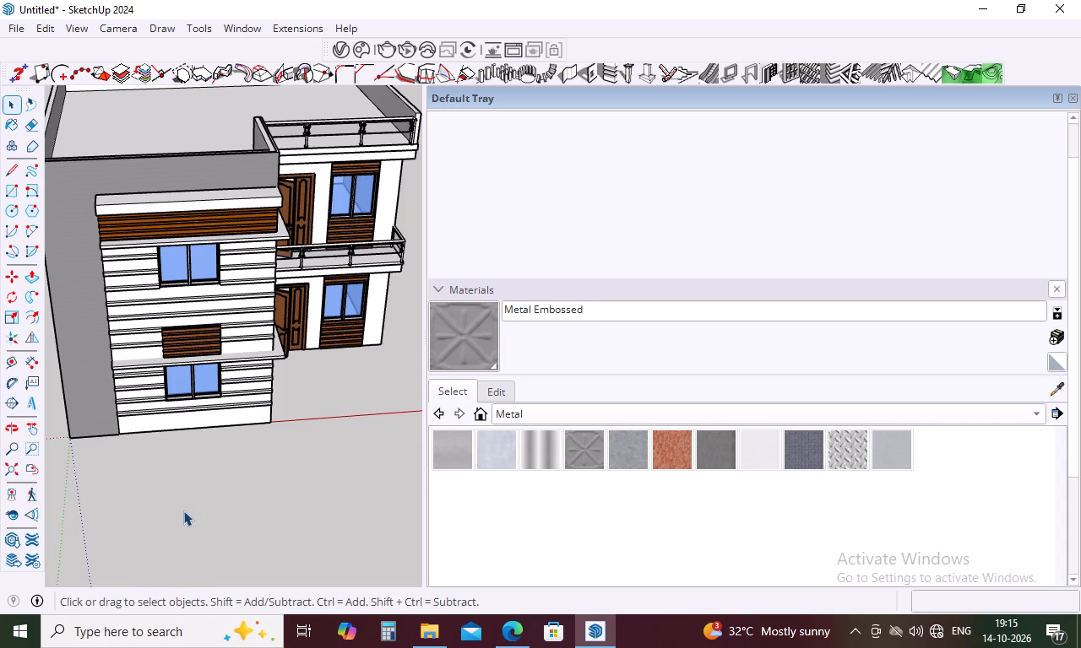
# Compare the whole house and its surroundings with the reference image from several distances and angles.
pyautogui.scroll(-3, 296, 429)
pyautogui.moveTo(296, 428); pyautogui.dragTo(271, 382, button='middle')
pyautogui.scroll(-10, 266, 354)
pyautogui.scroll(3, 365, 343)
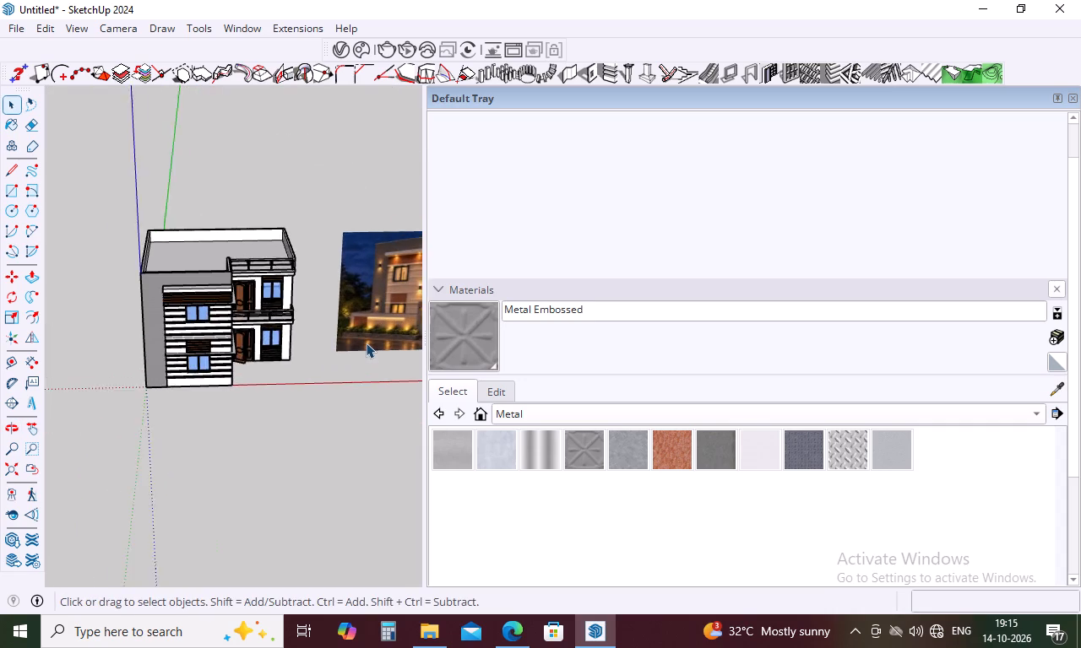
pyautogui.scroll(1, 366, 343)
pyautogui.moveTo(365, 339); pyautogui.dragTo(289, 339, button='middle')
pyautogui.scroll(-10, 284, 334)
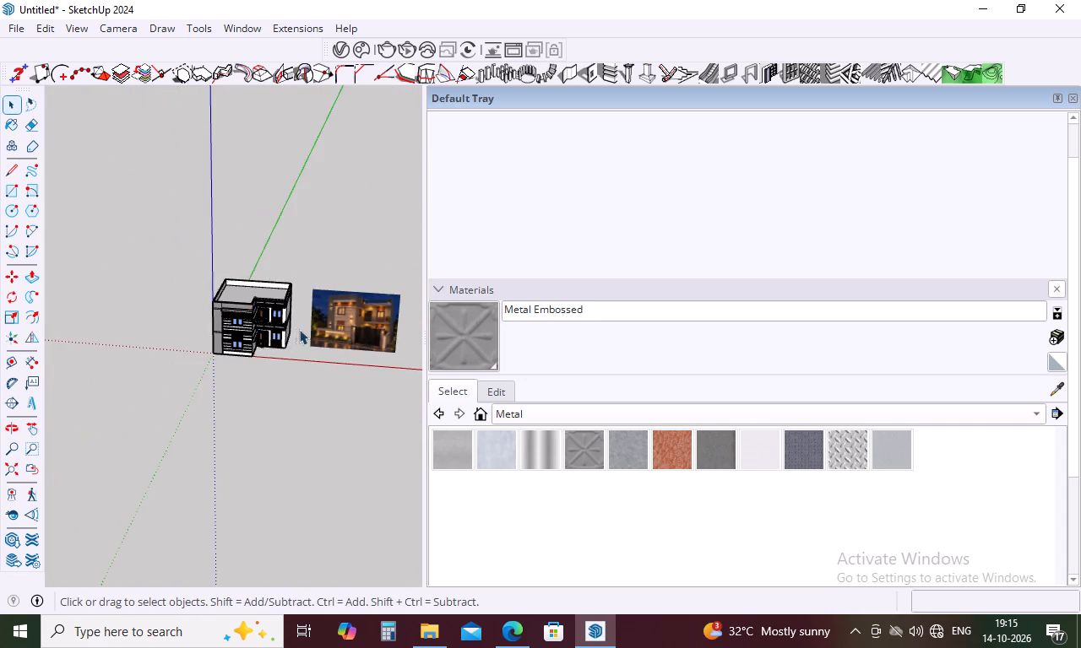
pyautogui.scroll(15, 393, 341)
pyautogui.moveTo(354, 359); pyautogui.dragTo(379, 393, button='middle')
pyautogui.scroll(-15, 369, 312)
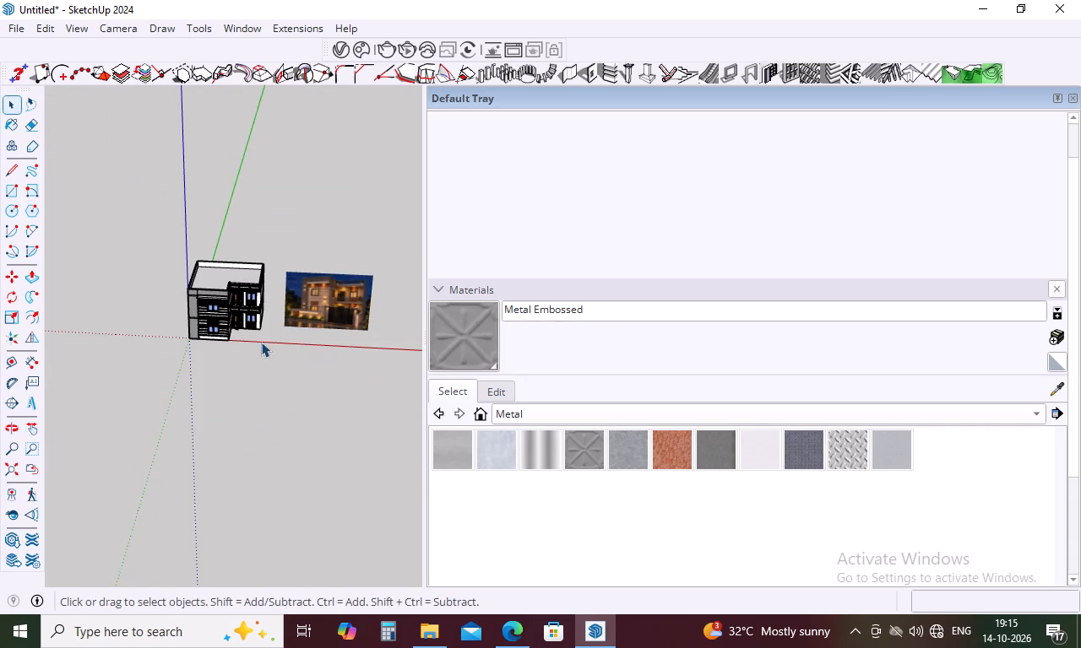
pyautogui.scroll(9, 208, 347)
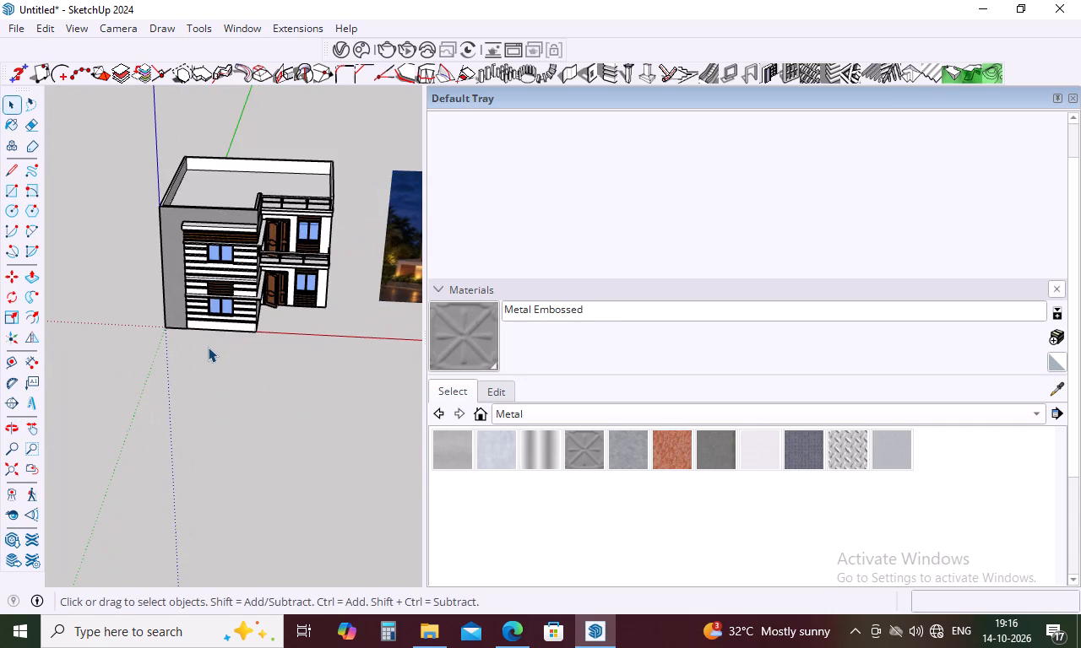
# Place a guide 5' in front of the front wall's base edge and a second guide 9" beyond it.
pyautogui.press('Escape')
pyautogui.press('t')
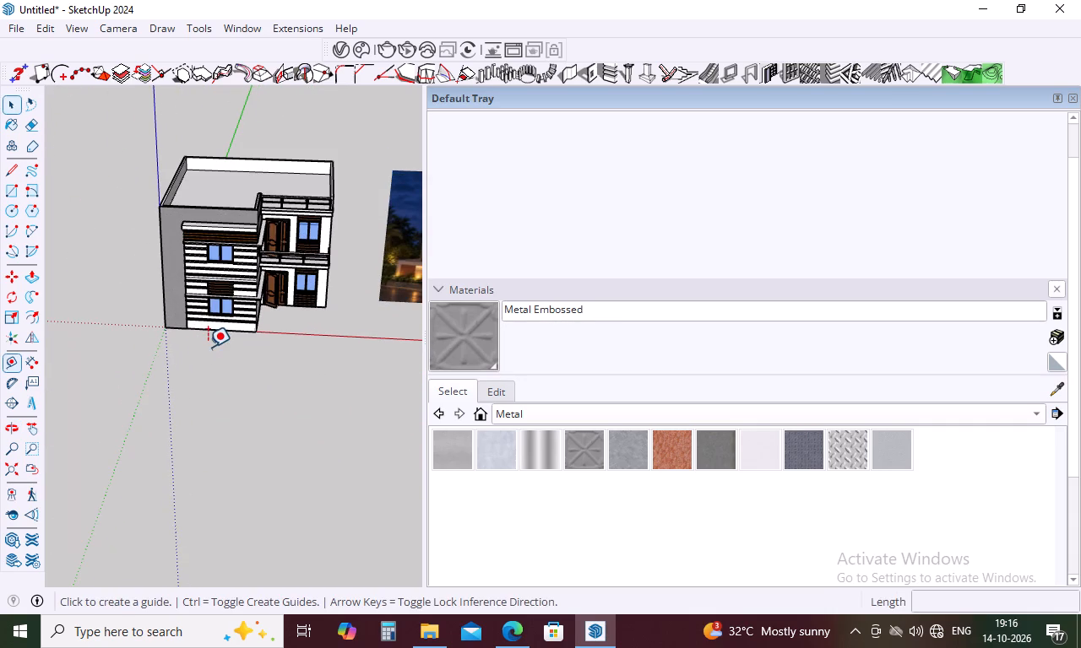
pyautogui.scroll(4, 219, 331)
pyautogui.click(219, 331)
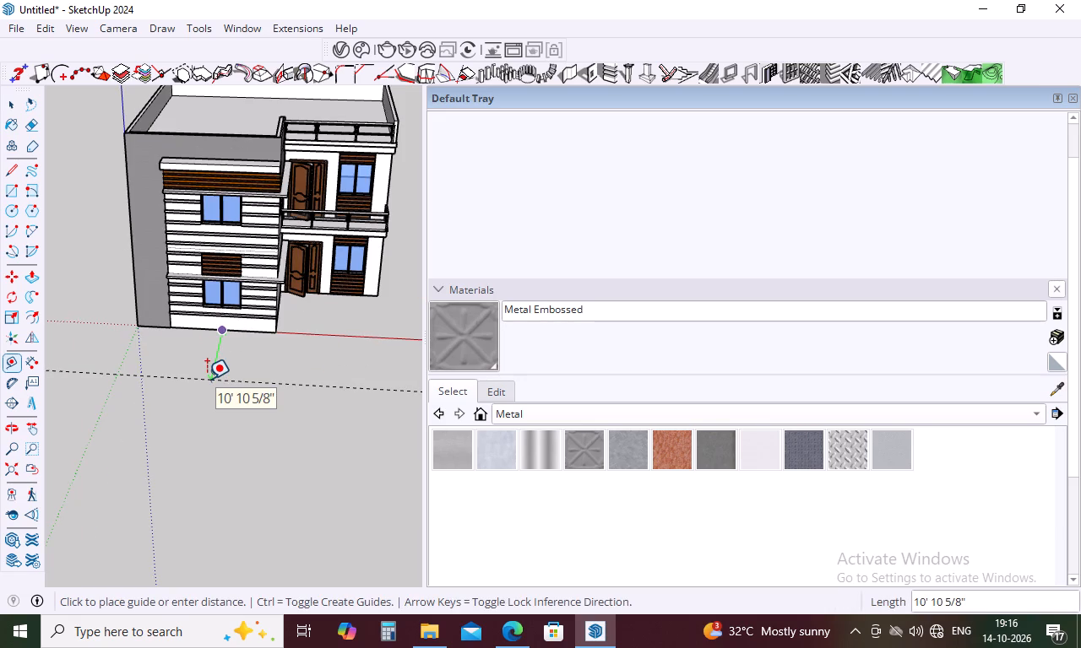
pyautogui.write("5'")
pyautogui.press('Return')
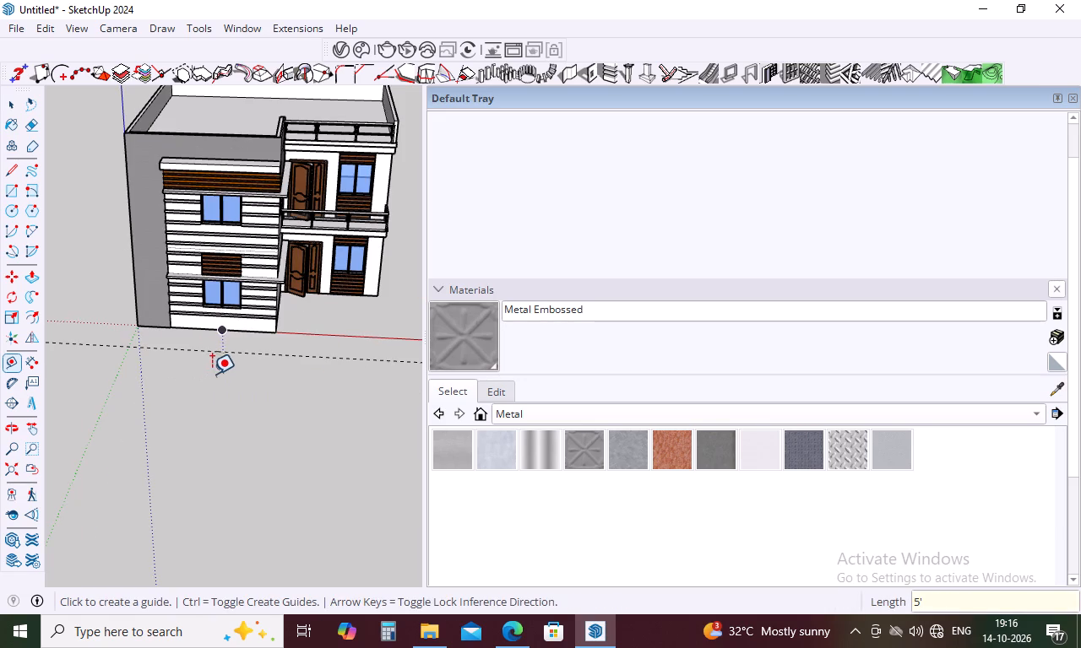
pyautogui.click(236, 354)
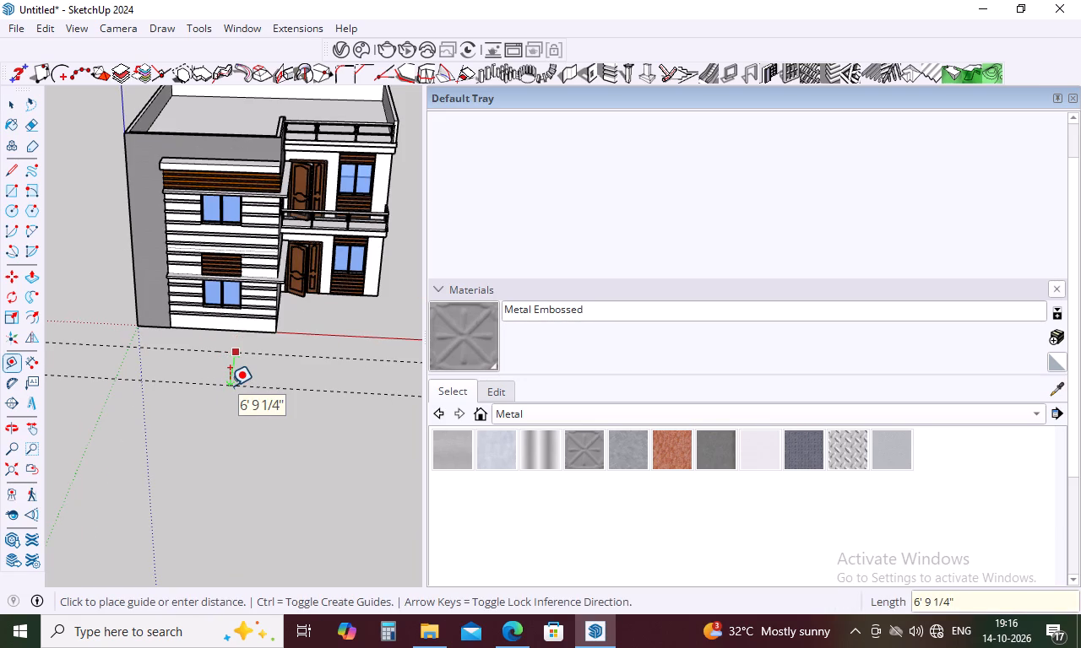
pyautogui.press('9')
pyautogui.press('Return')
# Place a guide 3' outside the base of the balcony-side wall and a second guide 9" farther out.
pyautogui.scroll(-4, 199, 369)
pyautogui.moveTo(213, 374); pyautogui.dragTo(212, 497, button='middle')
pyautogui.scroll(-5, 237, 362)
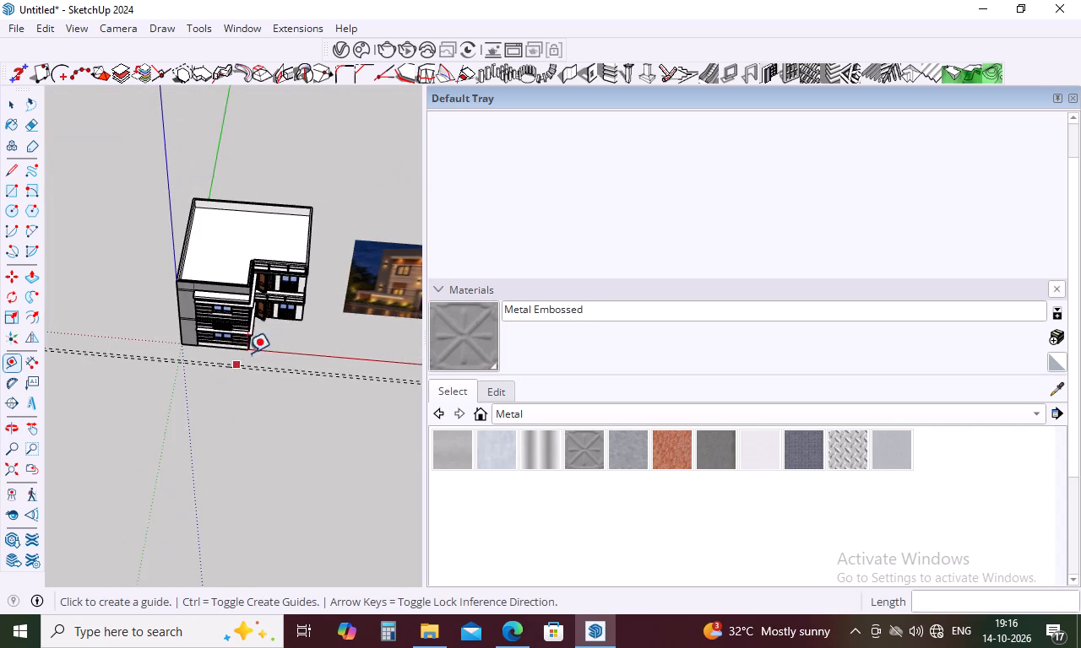
pyautogui.scroll(18, 311, 321)
pyautogui.moveTo(279, 297); pyautogui.dragTo(250, 280, button='middle')
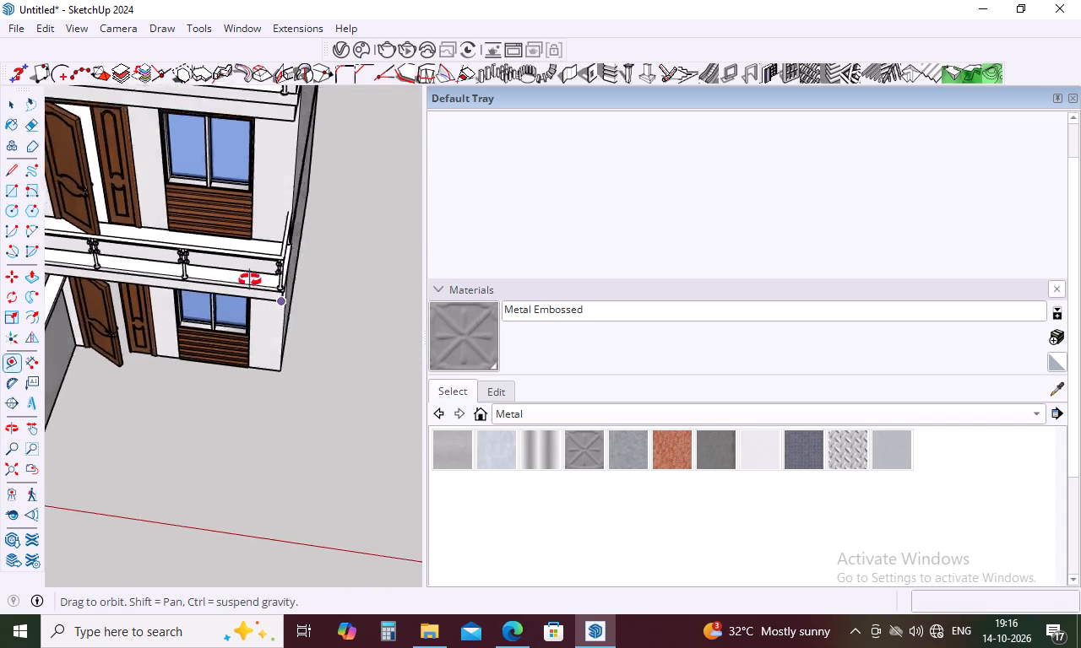
pyautogui.moveTo(250, 280); pyautogui.dragTo(155, 262, button='middle')
pyautogui.click(331, 348)
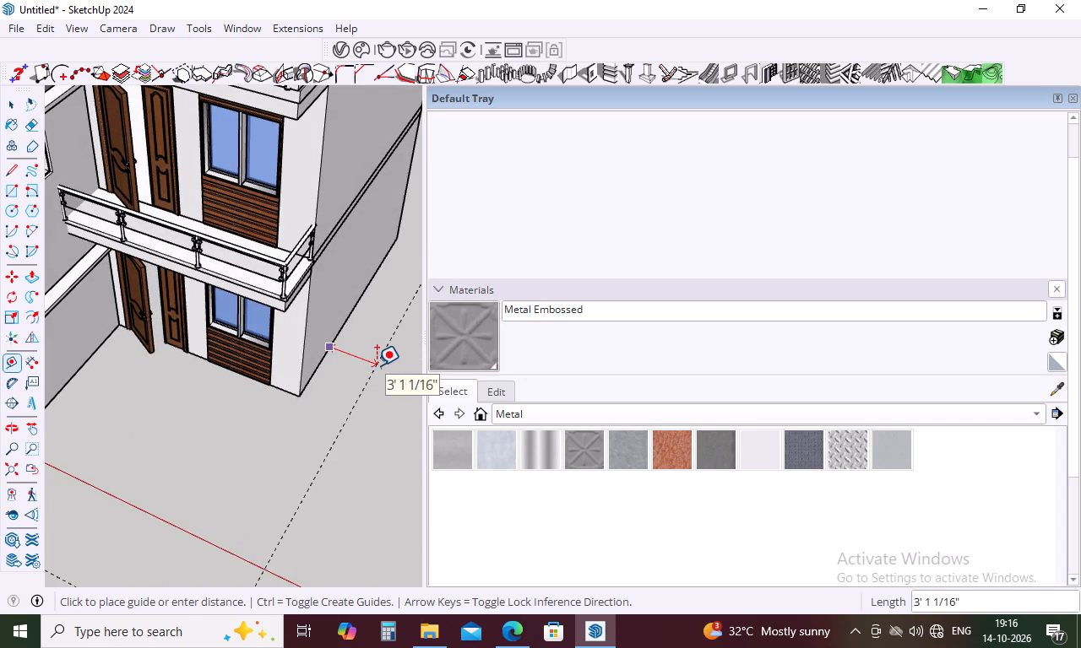
pyautogui.write("3'")
pyautogui.press('Return')
pyautogui.click(377, 366)
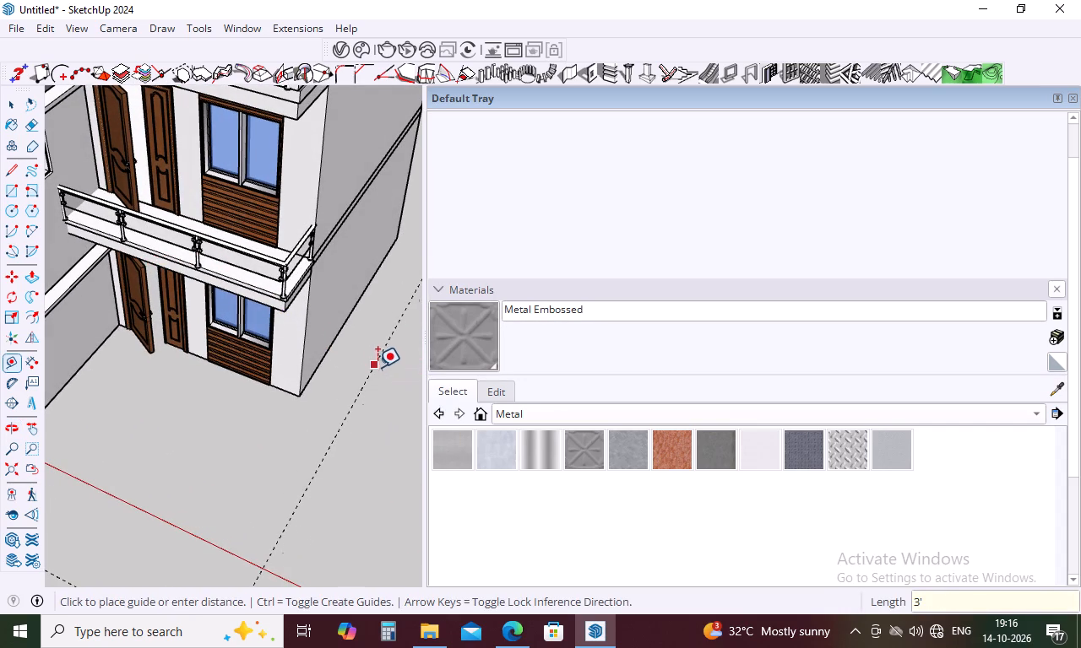
pyautogui.press('9')
pyautogui.press('Return')
# Place a guide 2' outside the base of the side wall opposite the balcony and another 9" farther out.
pyautogui.scroll(-9, 317, 345)
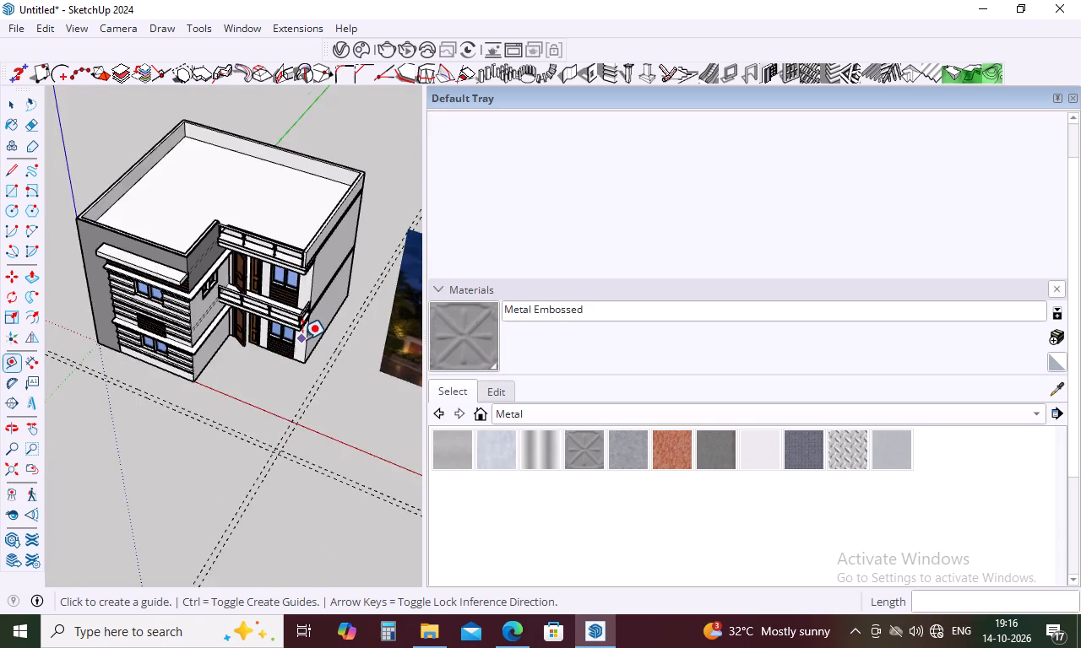
pyautogui.scroll(-7, 302, 339)
pyautogui.moveTo(255, 460); pyautogui.dragTo(444, 302, button='middle')
pyautogui.scroll(-4, 177, 300)
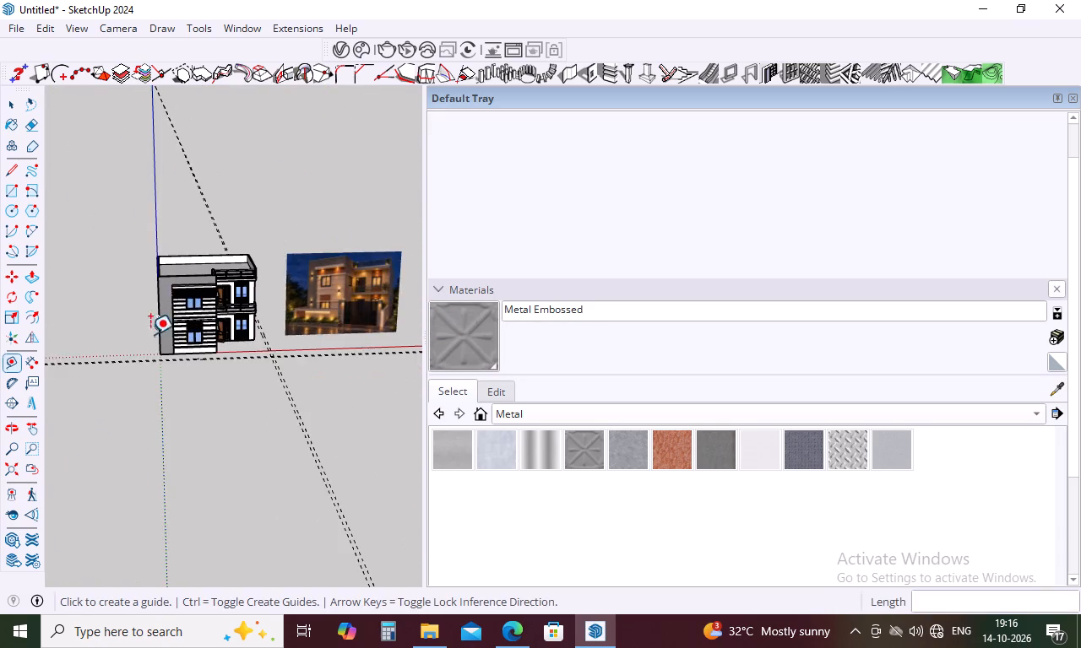
pyautogui.scroll(10, 129, 334)
pyautogui.moveTo(134, 327); pyautogui.dragTo(221, 342, button='middle')
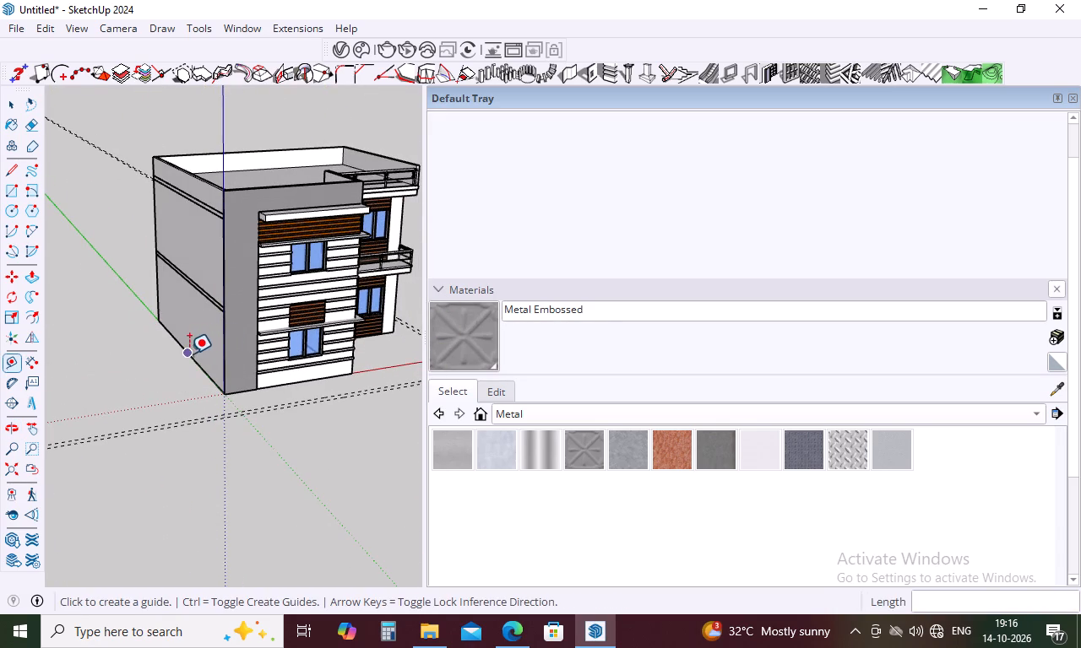
pyautogui.click(189, 354)
pyautogui.write("2'")
pyautogui.press('Return')
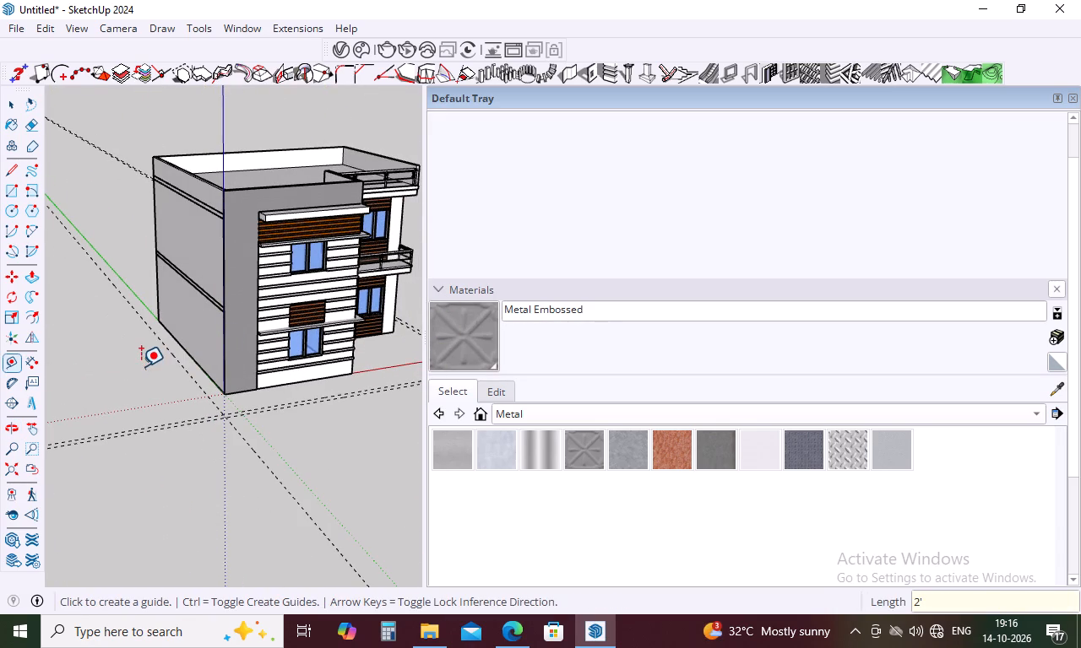
pyautogui.click(166, 349)
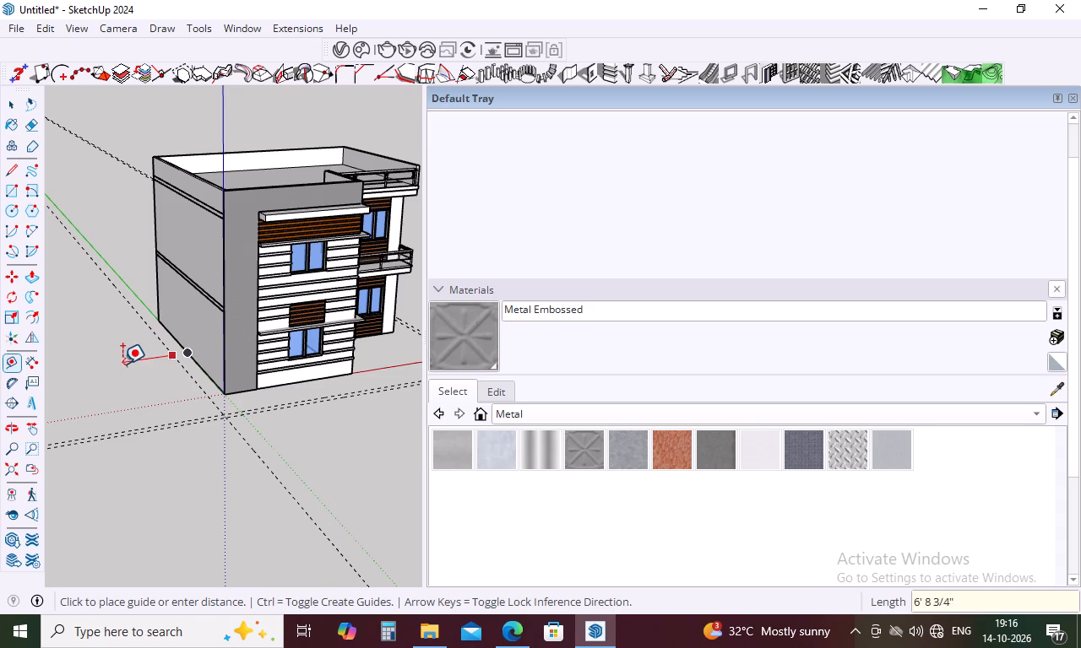
pyautogui.press('space')
pyautogui.press('t')
pyautogui.click(189, 376)
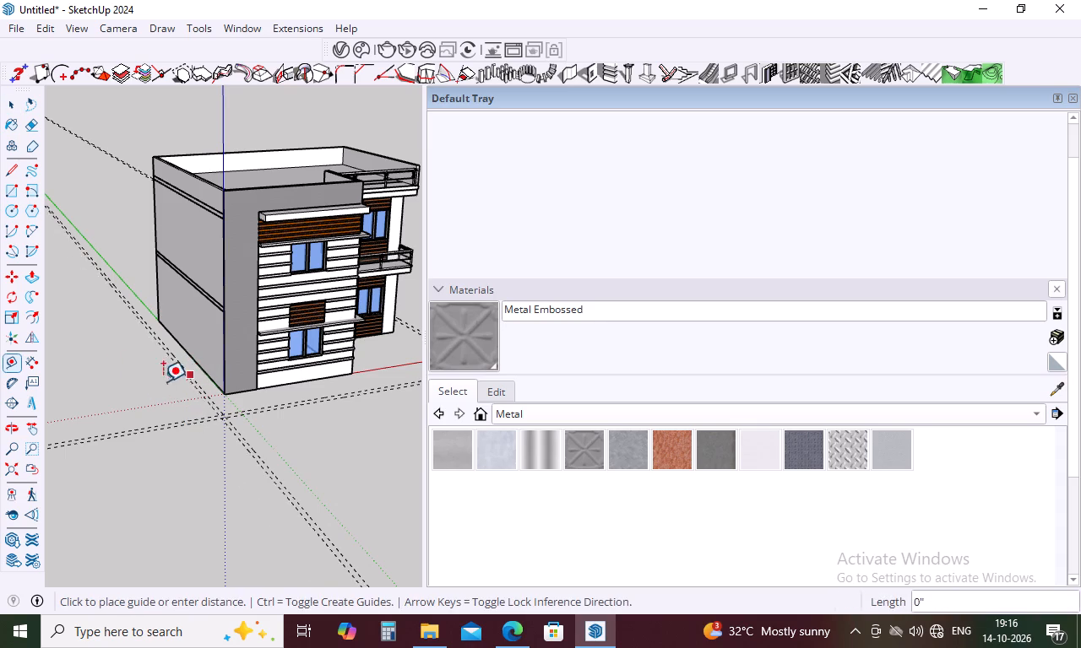
pyautogui.press('9')
pyautogui.press('Return')
# Place a guide 1' behind the rear wall's base edge and a second guide 9" farther out.
pyautogui.moveTo(157, 371); pyautogui.dragTo(164, 417, button='middle')
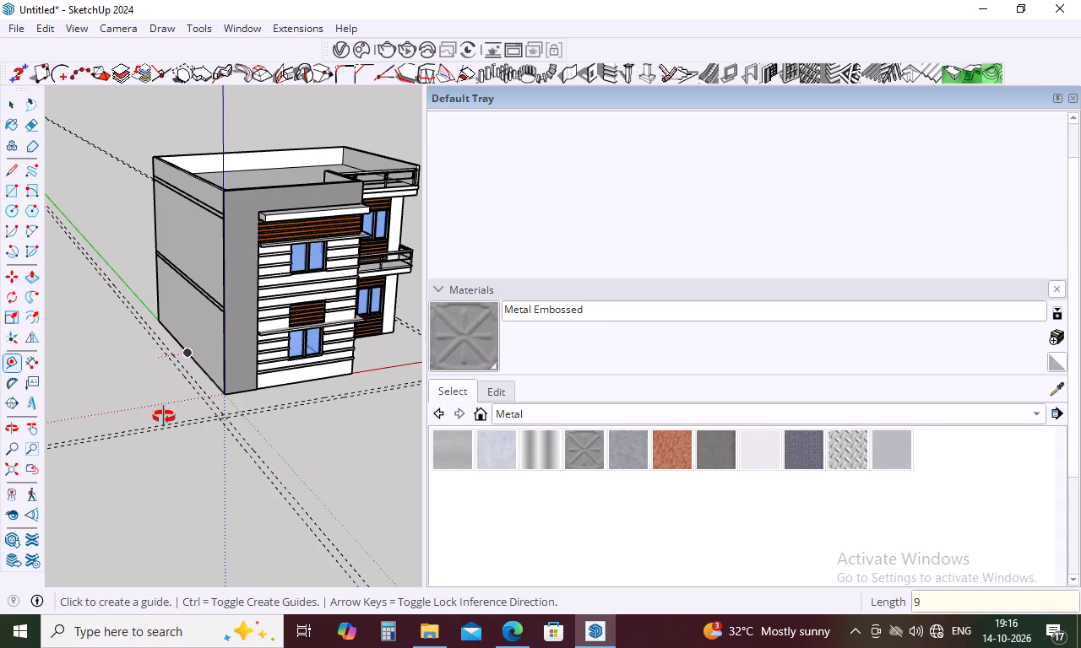
pyautogui.moveTo(164, 417); pyautogui.dragTo(198, 647, button='middle')
pyautogui.scroll(-5, 153, 287)
pyautogui.moveTo(180, 167); pyautogui.dragTo(252, 451, button='middle')
pyautogui.scroll(3, 157, 170)
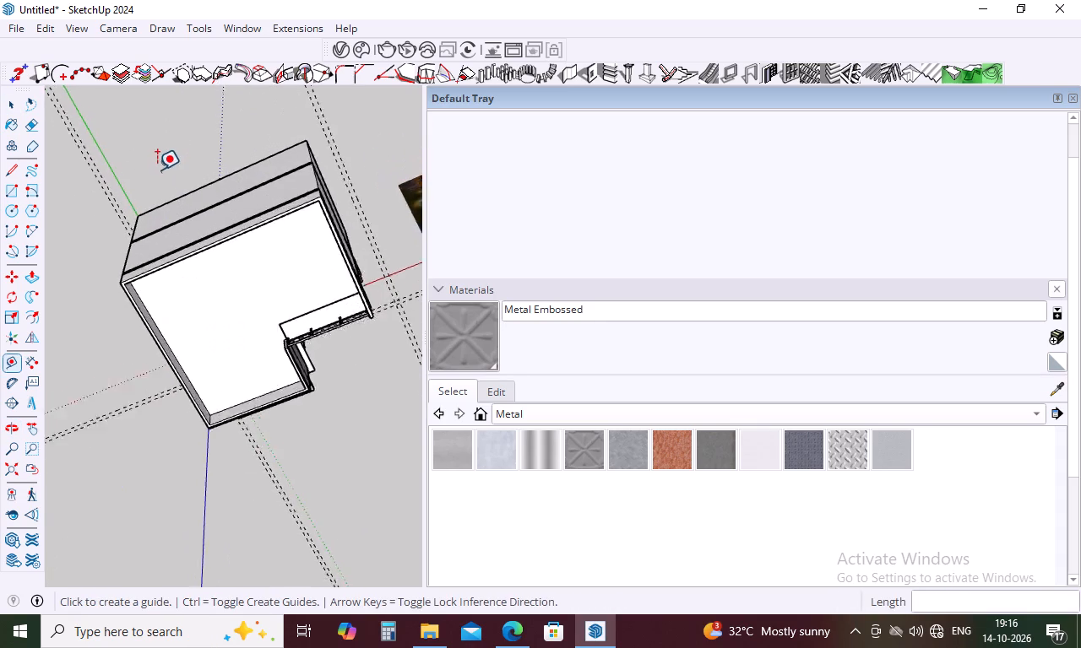
pyautogui.scroll(2, 157, 170)
pyautogui.click(225, 188)
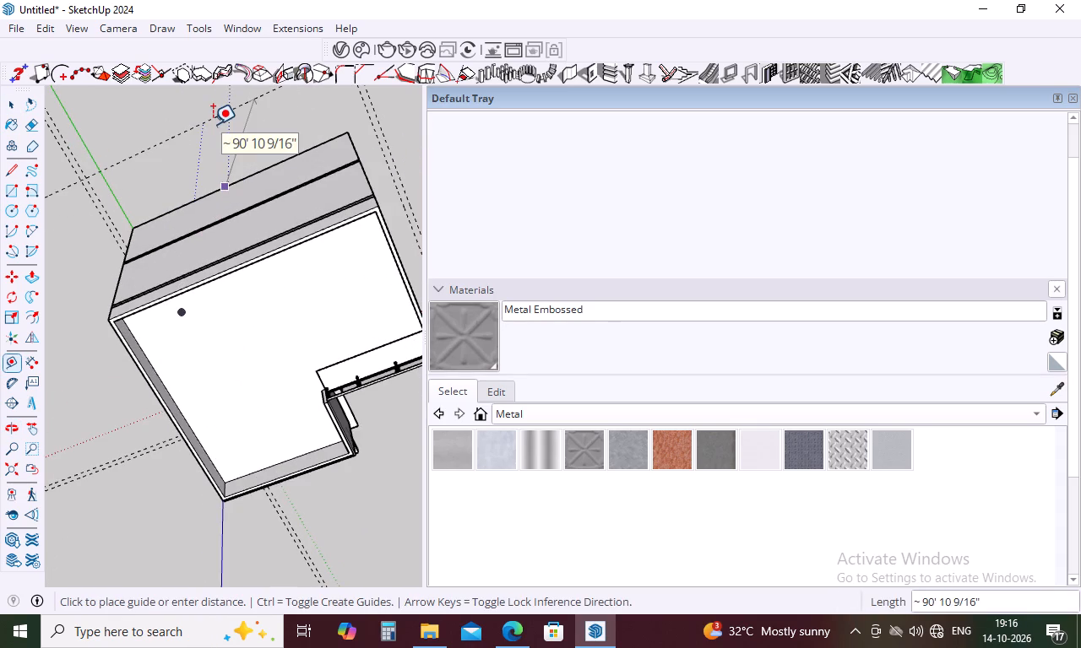
pyautogui.press('1')
pyautogui.press("'")
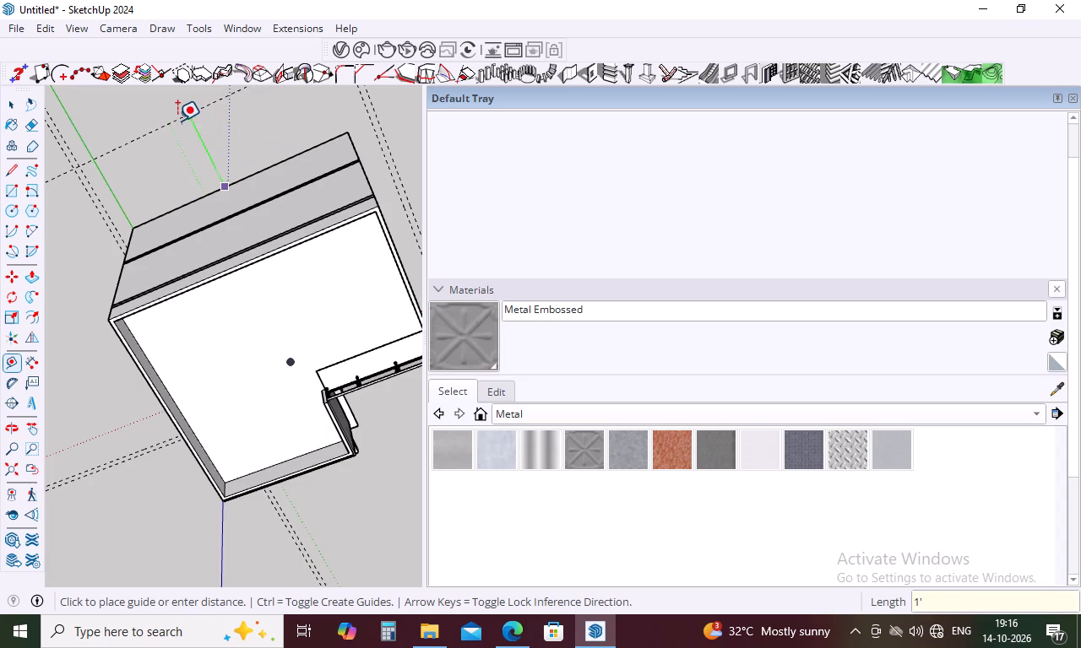
pyautogui.press('Return')
pyautogui.click(239, 167)
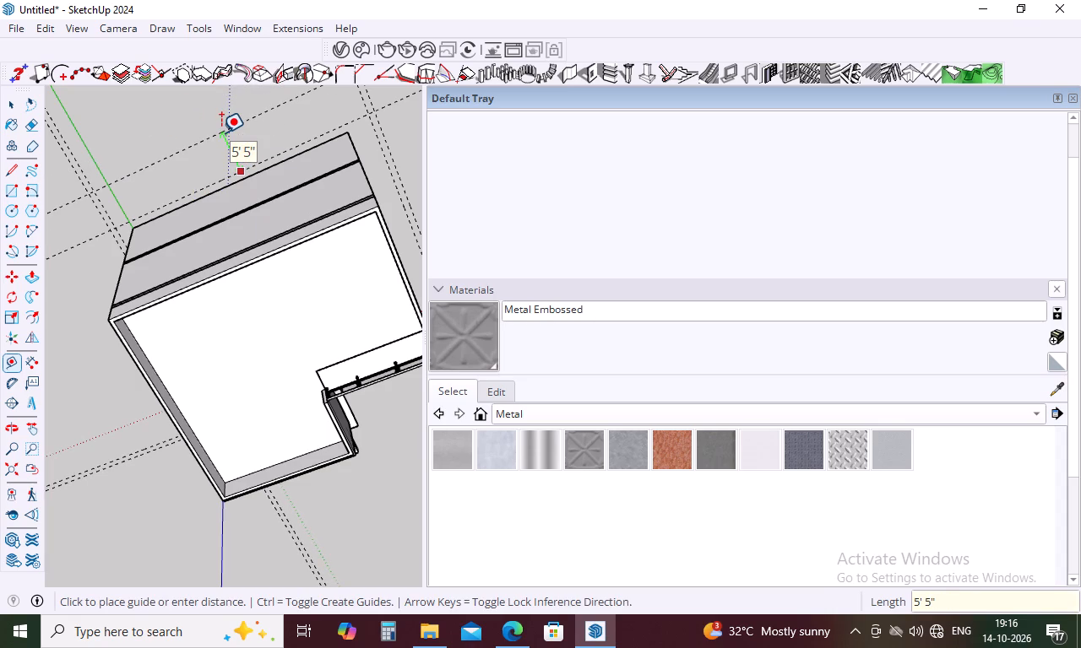
pyautogui.press('9')
pyautogui.press('Return')
# Draw a 9" by 34' 10" rectangle between the paired guides along the side opposite the balcony, from rear to front intersections.
pyautogui.moveTo(161, 270); pyautogui.dragTo(173, 70, button='middle')
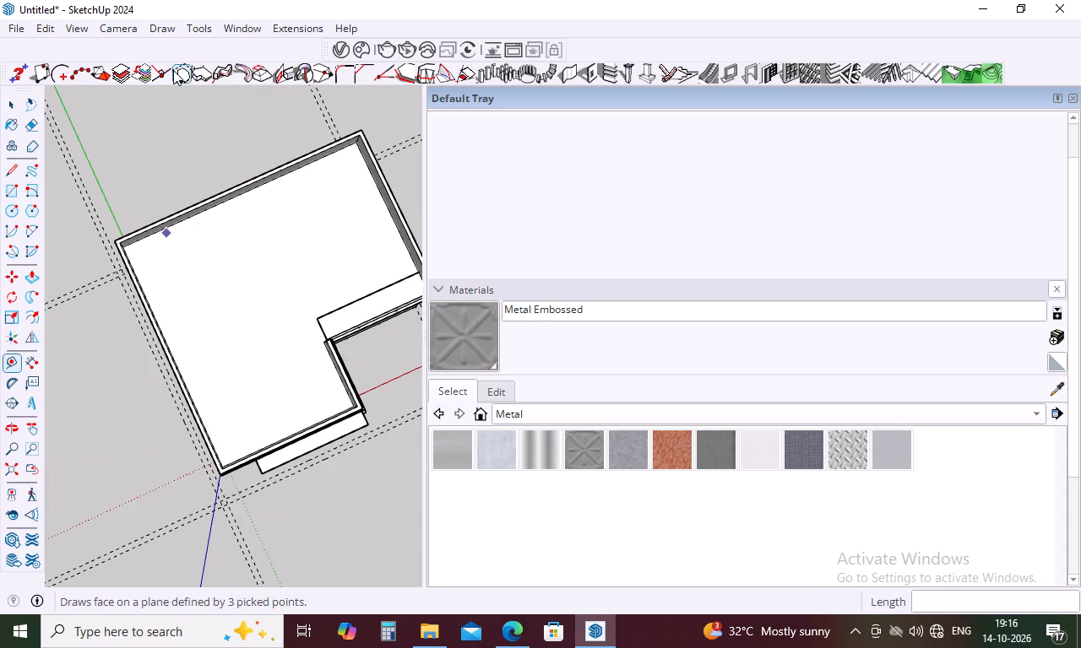
pyautogui.scroll(-5, 173, 70)
pyautogui.press('Escape')
pyautogui.press('r')
pyautogui.scroll(3, 156, 619)
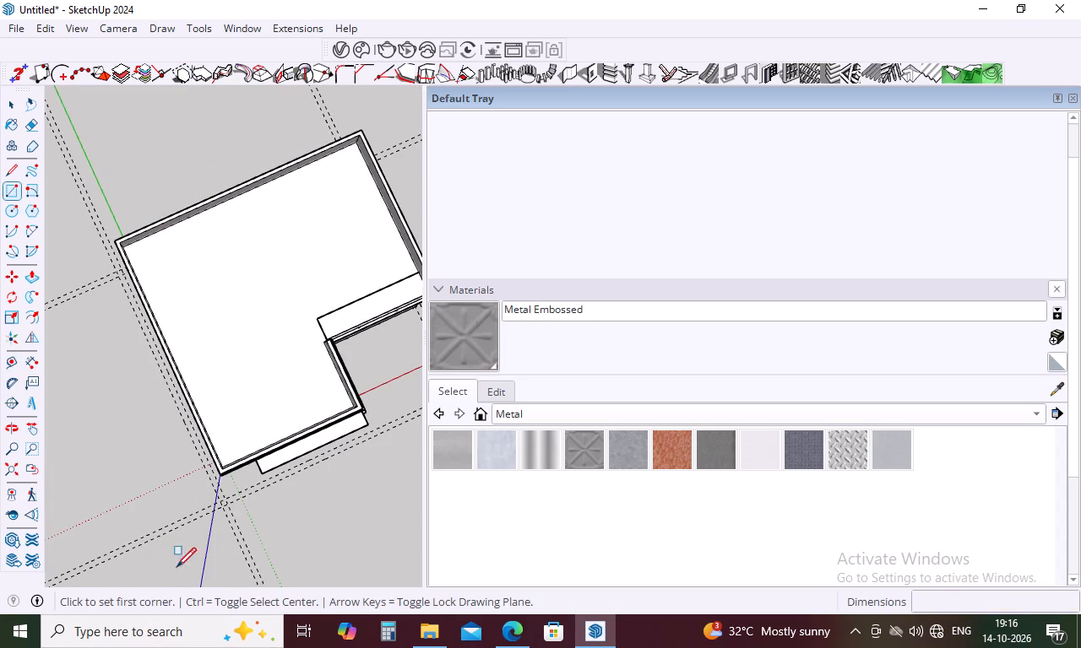
pyautogui.scroll(1, 177, 567)
pyautogui.scroll(10, 89, 242)
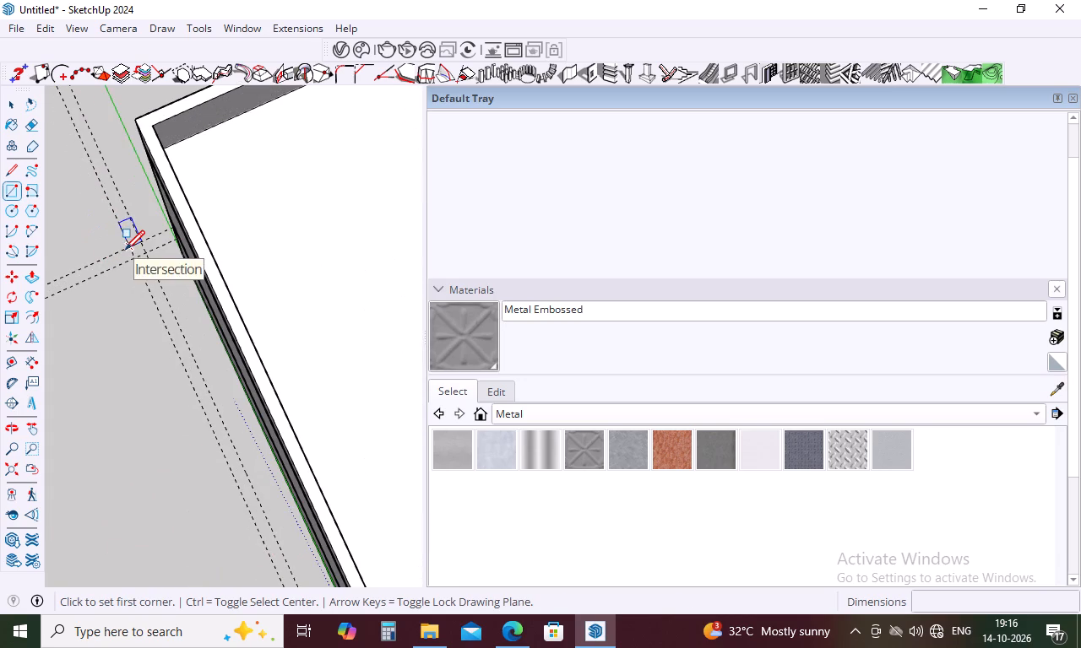
pyautogui.click(125, 250)
pyautogui.scroll(-17, 125, 250)
pyautogui.scroll(1, 125, 250)
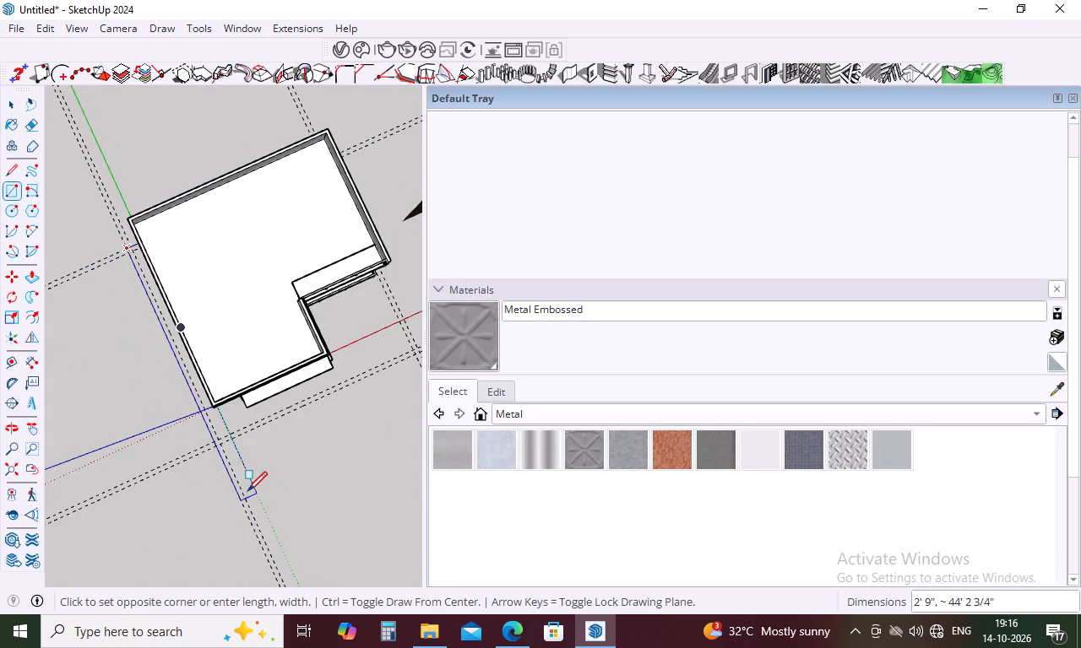
pyautogui.scroll(16, 234, 467)
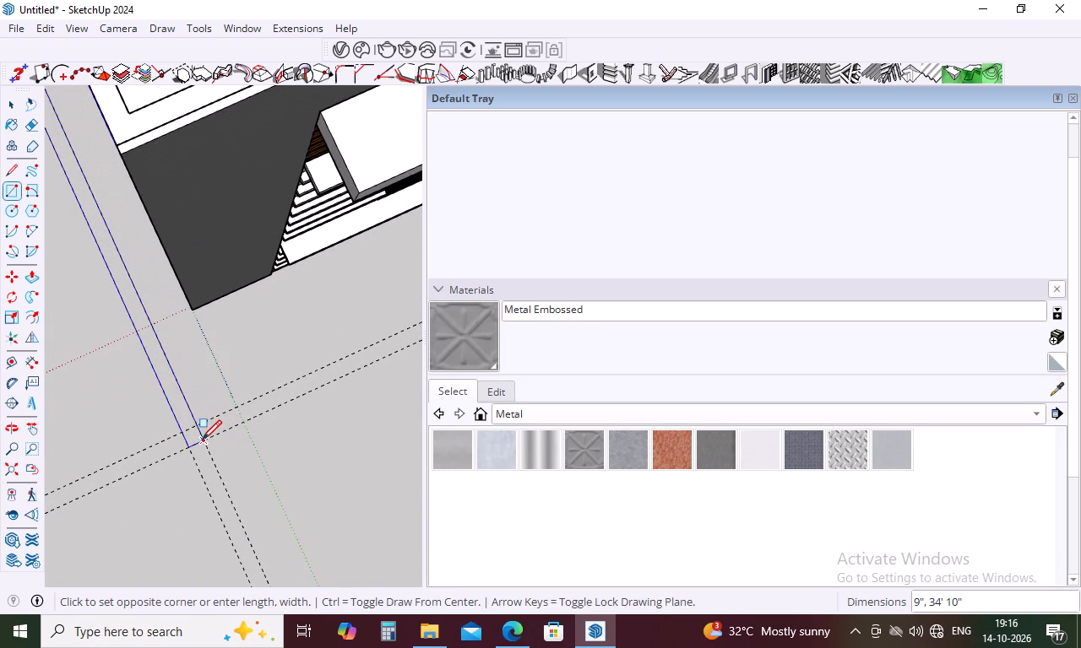
pyautogui.click(202, 440)
pyautogui.click(204, 440)
pyautogui.scroll(-4, 204, 440)
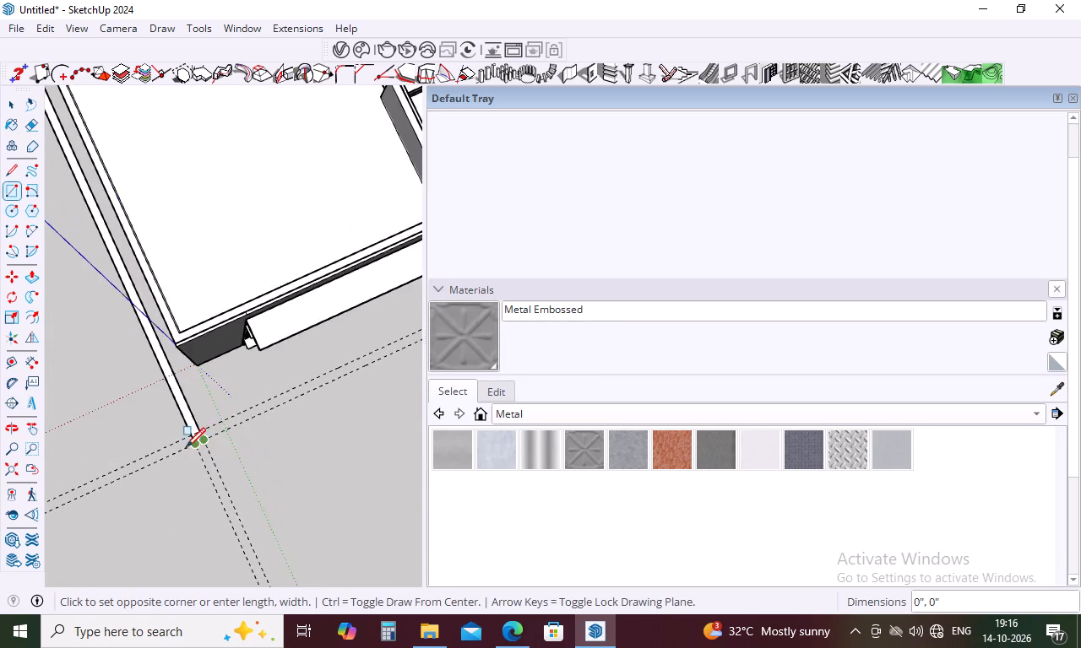
# Draw a 35' by 9" rectangle between the paired guides along the front of the house, up to the balcony-side intersection.
pyautogui.scroll(-12, 186, 447)
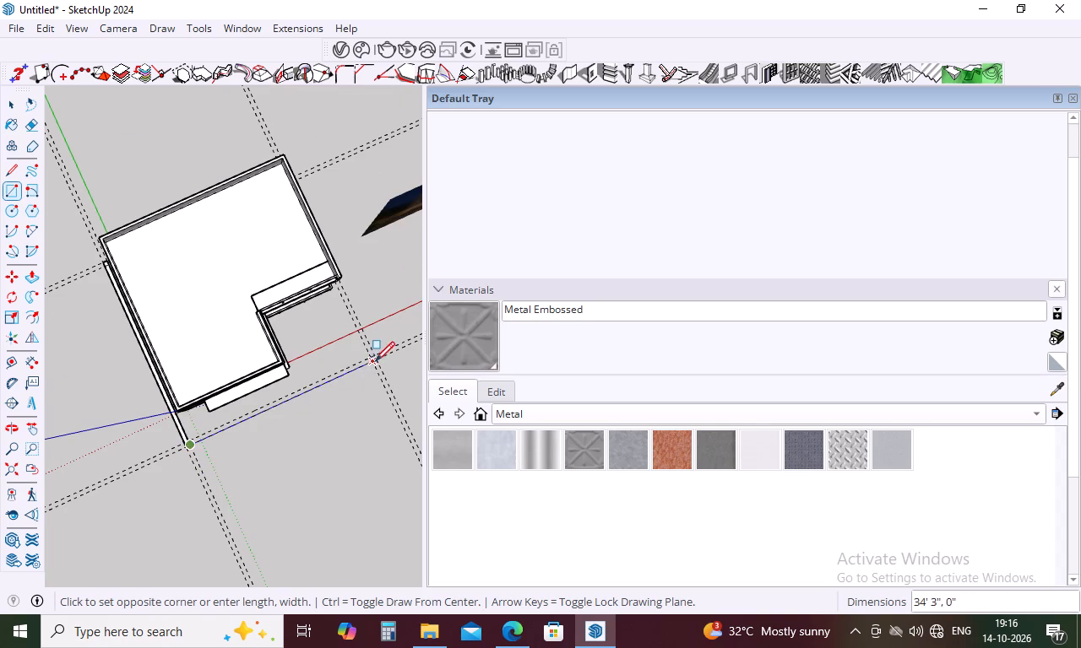
pyautogui.scroll(9, 376, 360)
pyautogui.click(372, 354)
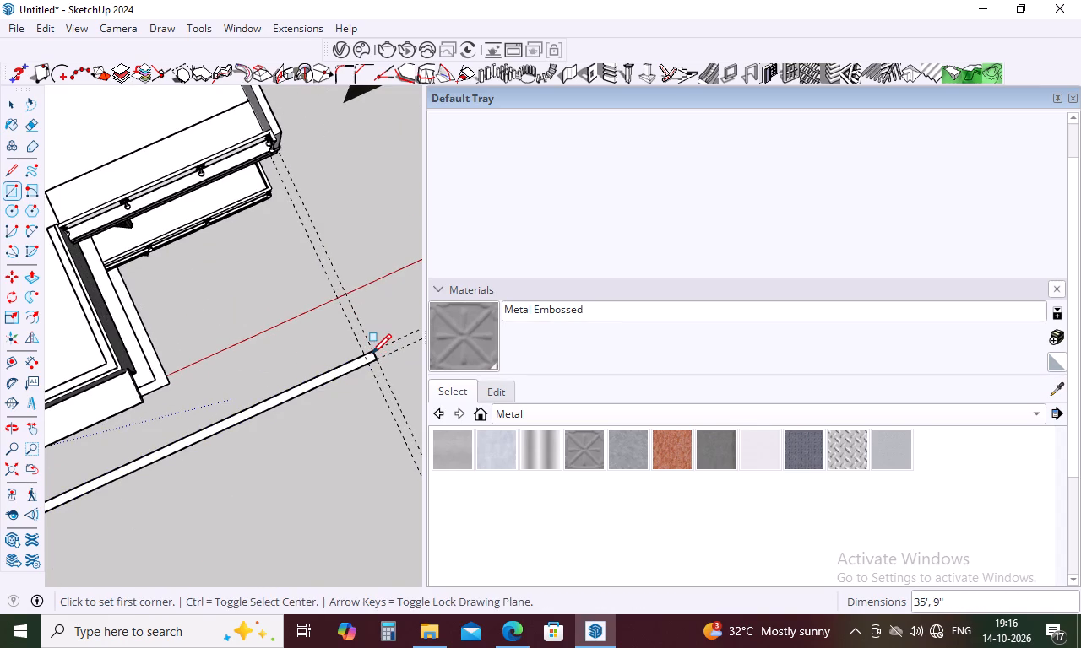
# Draw a 9"-wide rectangle between the paired guides along the balcony side, from the front strip to the rear guide intersection.
pyautogui.click(361, 354)
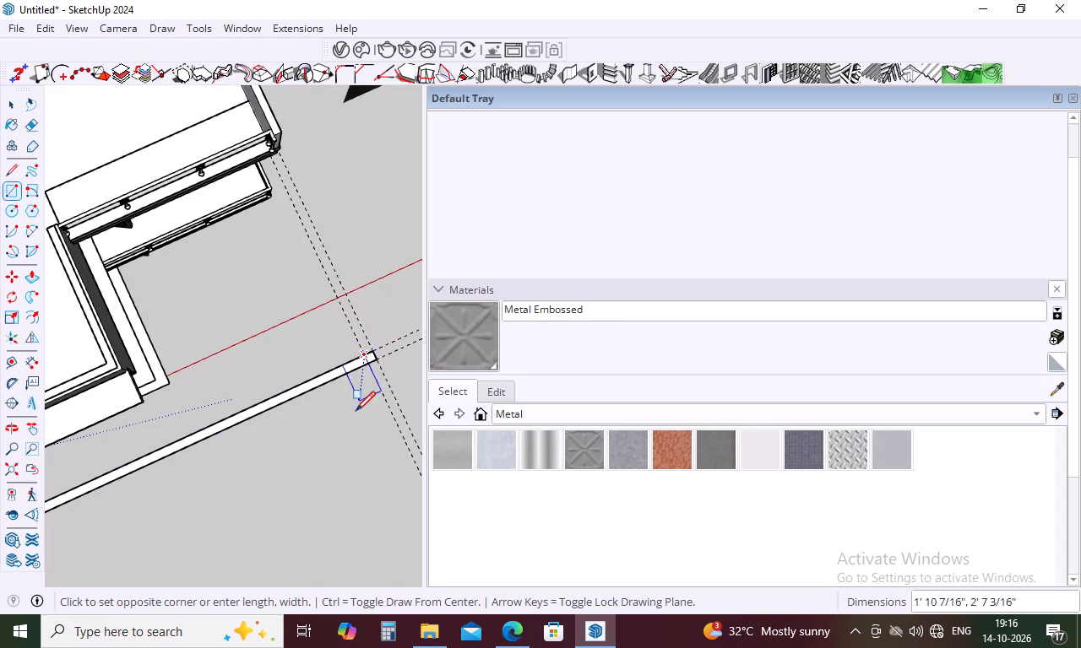
pyautogui.scroll(-10, 355, 421)
pyautogui.scroll(4, 284, 216)
pyautogui.moveTo(275, 217); pyautogui.dragTo(84, 288, button='middle')
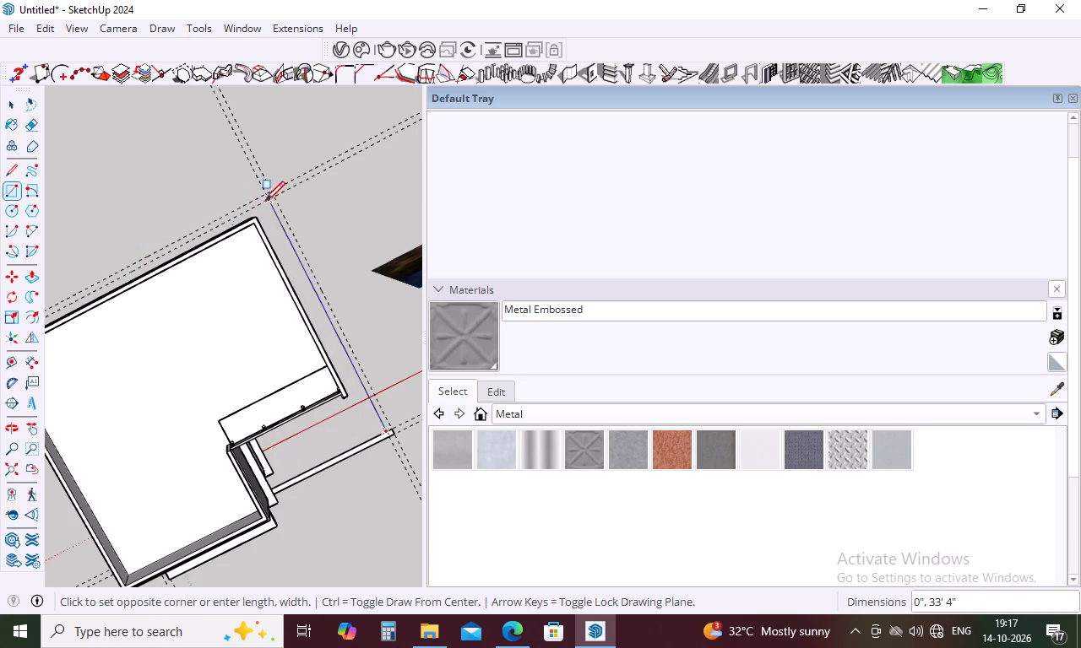
pyautogui.scroll(10, 269, 196)
pyautogui.click(274, 185)
pyautogui.scroll(-3, 302, 189)
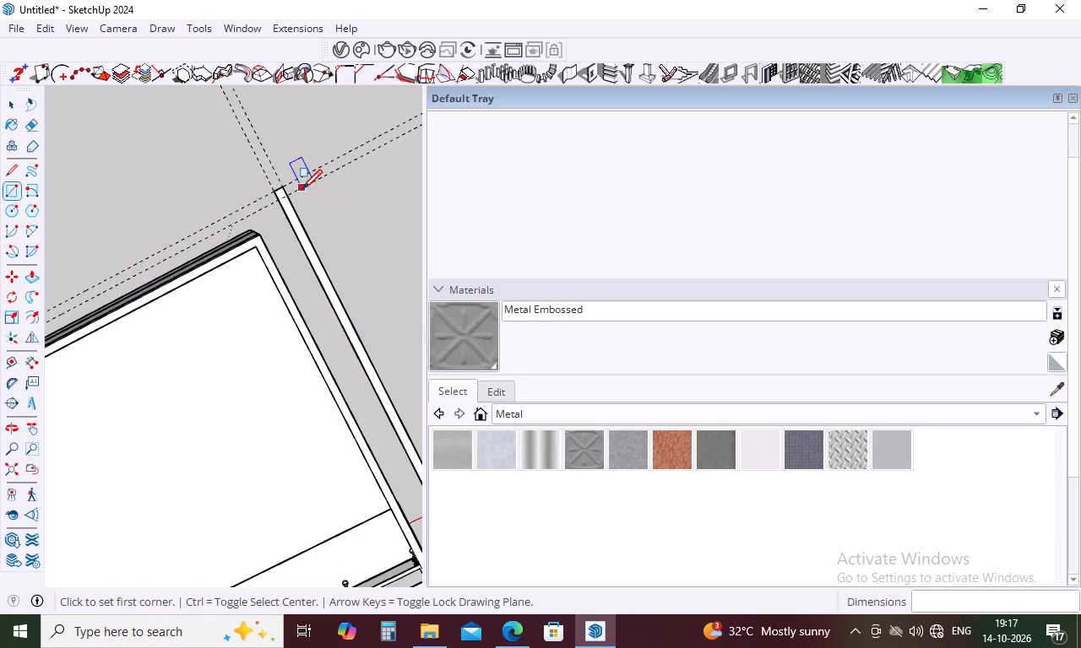
# Draw a 9" by 34' 3" rectangle between the paired guides behind the house, closing the boundary wall outline.
pyautogui.scroll(-12, 302, 189)
pyautogui.scroll(11, 98, 262)
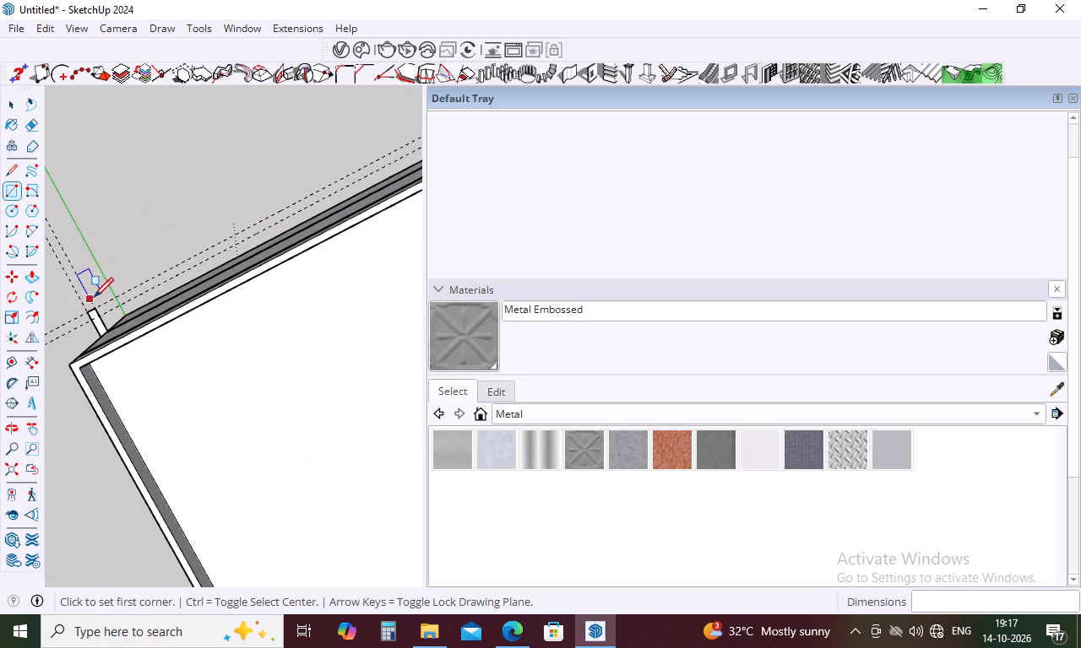
pyautogui.scroll(2, 94, 297)
pyautogui.click(102, 324)
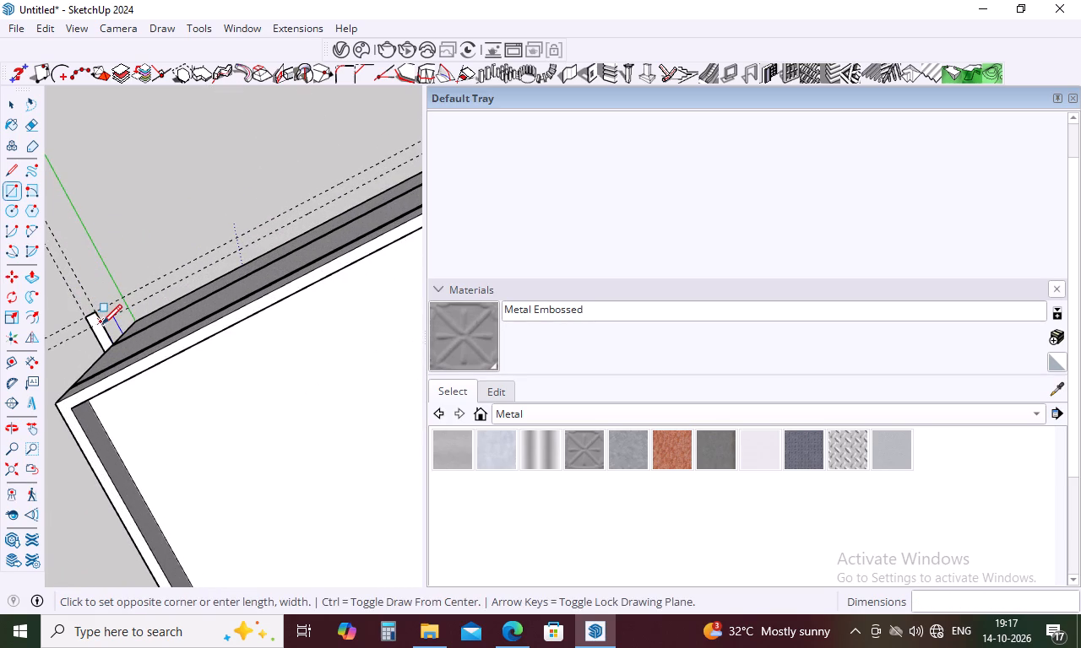
pyautogui.scroll(-10, 102, 324)
pyautogui.scroll(5, 289, 221)
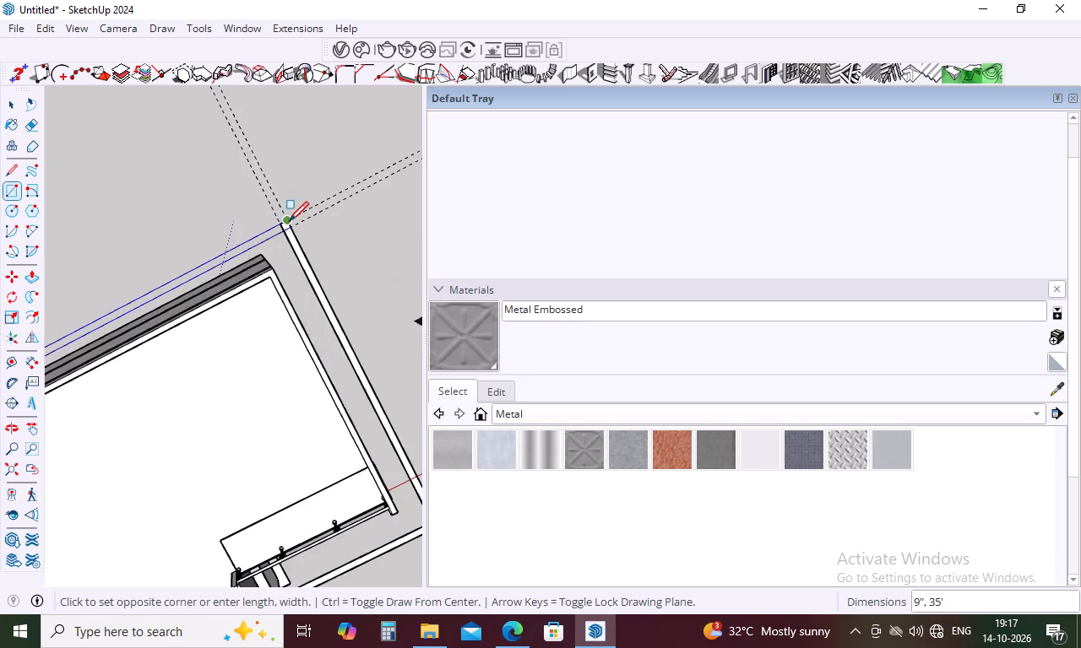
pyautogui.scroll(9, 289, 221)
pyautogui.click(272, 228)
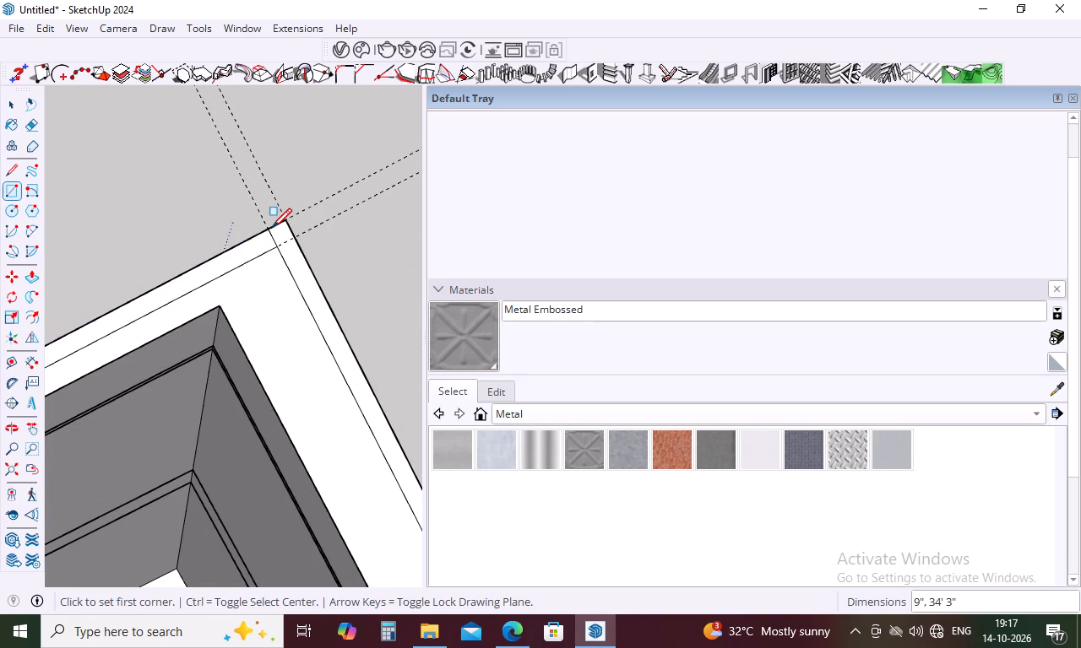
# Delete the large ground face enclosed by the boundary wall strips.
pyautogui.press('space')
pyautogui.click(268, 323)
pyautogui.press('Delete')
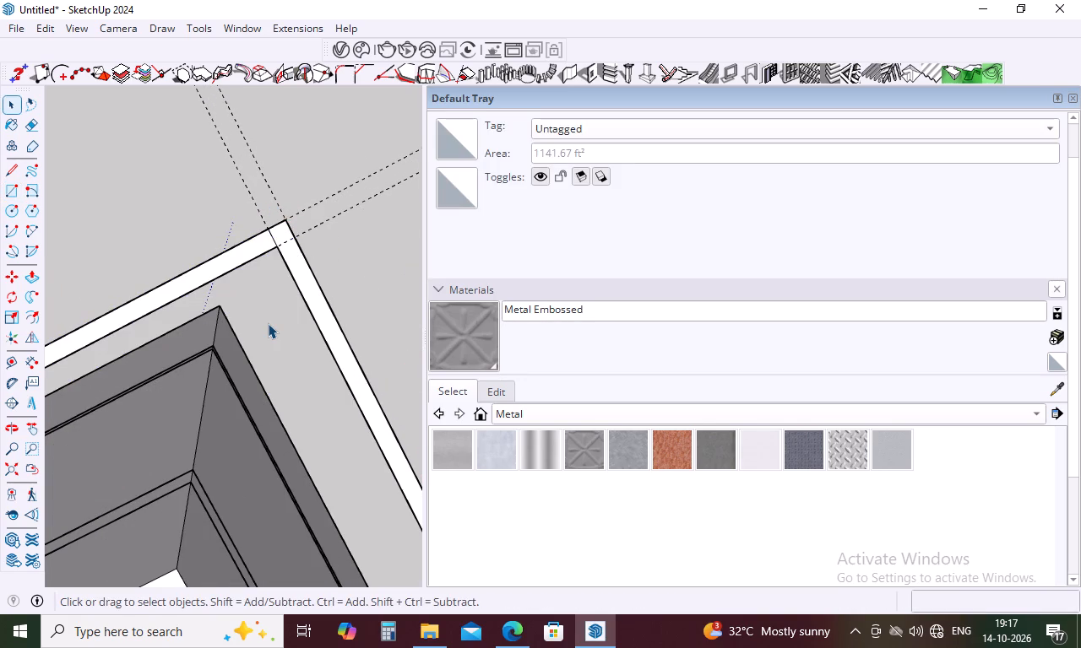
# Erase the edges dividing the wall strips at the two rear corners, along with the inner side guides over them.
pyautogui.press('e')
pyautogui.scroll(9, 283, 252)
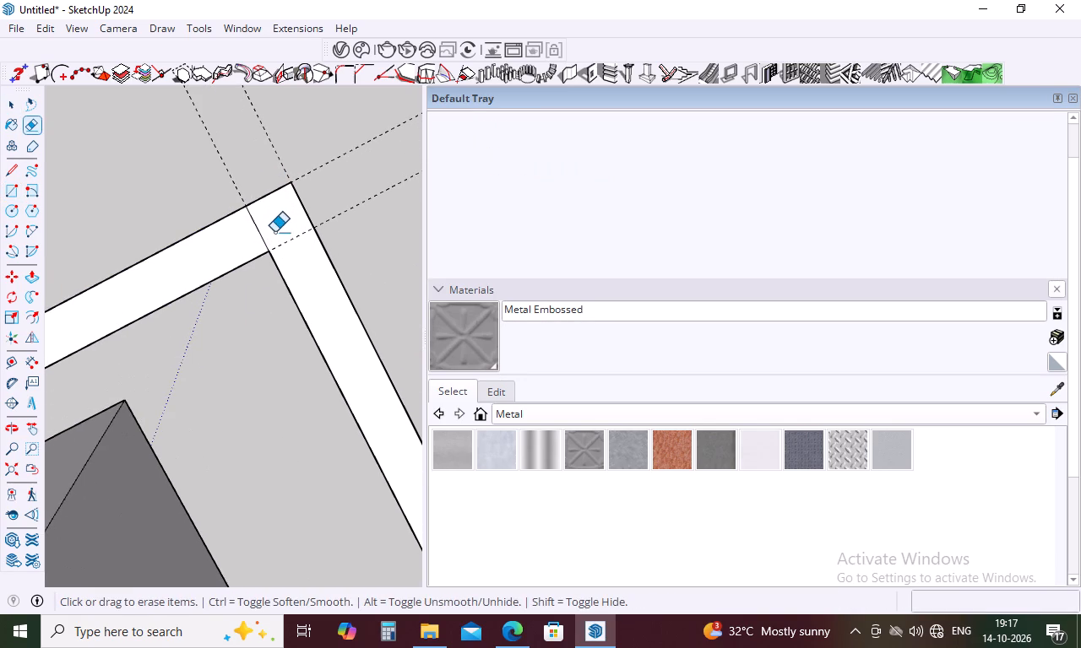
pyautogui.moveTo(271, 232); pyautogui.dragTo(236, 240)
pyautogui.scroll(-10, 263, 220)
pyautogui.scroll(-11, 292, 230)
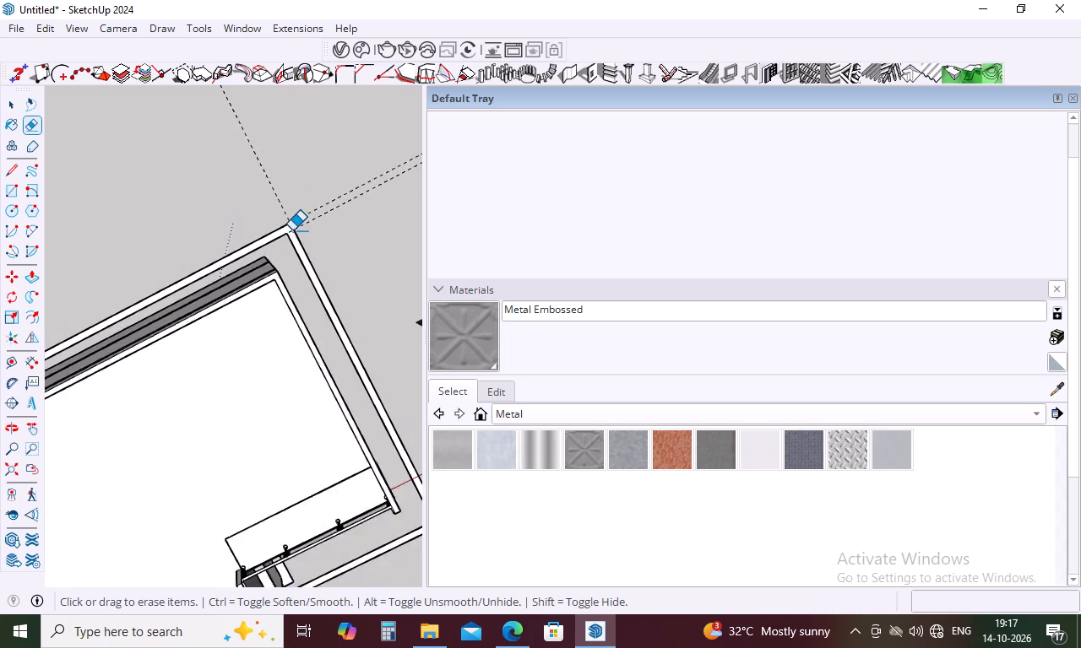
pyautogui.scroll(-11, 292, 230)
pyautogui.scroll(20, 171, 272)
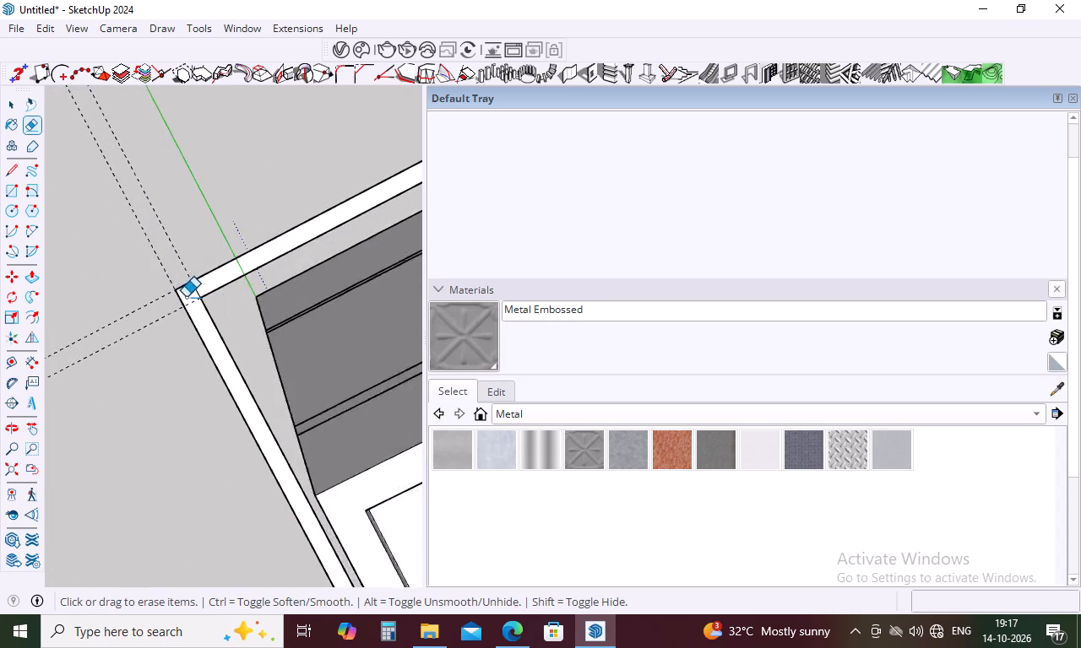
pyautogui.scroll(11, 186, 297)
pyautogui.moveTo(215, 274); pyautogui.dragTo(202, 283)
pyautogui.scroll(-9, 202, 278)
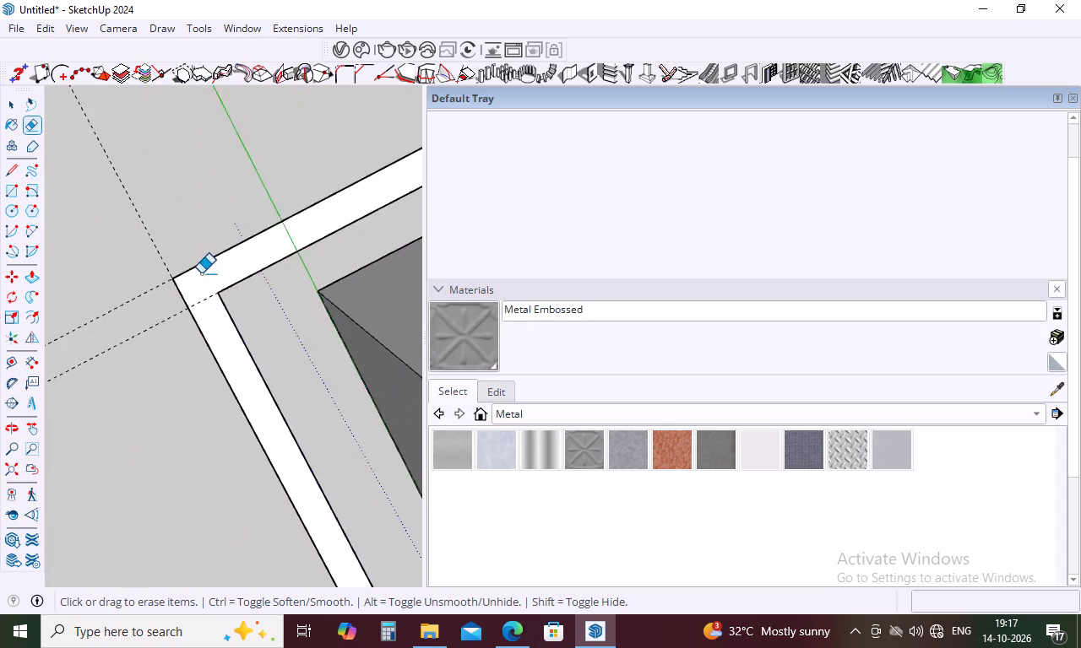
# Erase the edges dividing the wall strips at the two front corners, along with the inner front guide.
pyautogui.scroll(-20, 201, 273)
pyautogui.scroll(-12, 201, 273)
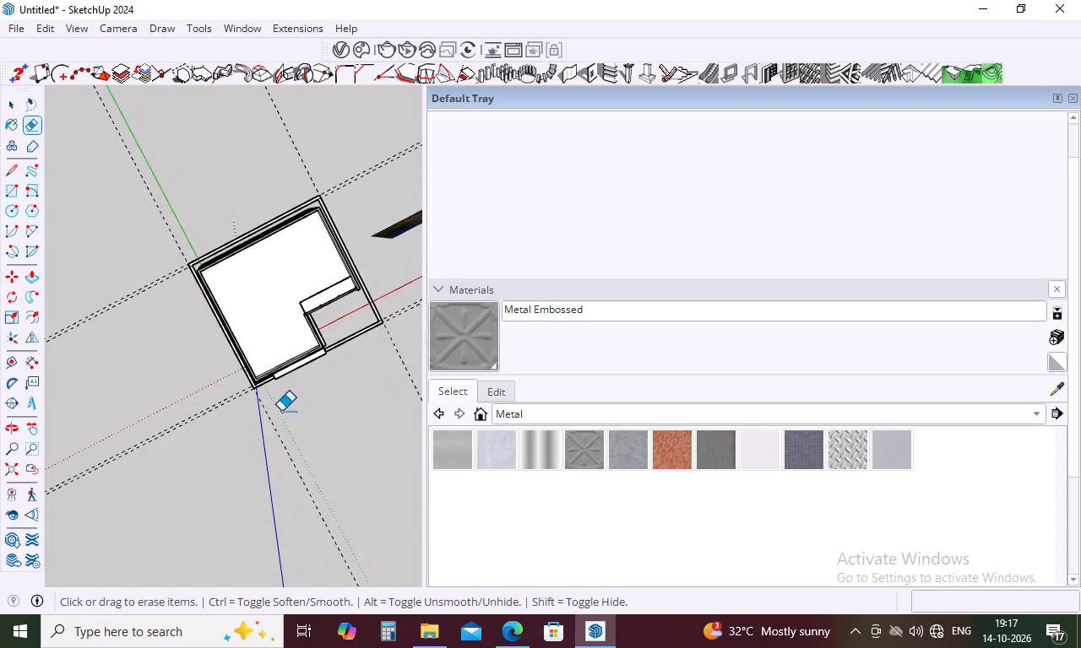
pyautogui.scroll(20, 282, 411)
pyautogui.scroll(8, 282, 411)
pyautogui.click(215, 356)
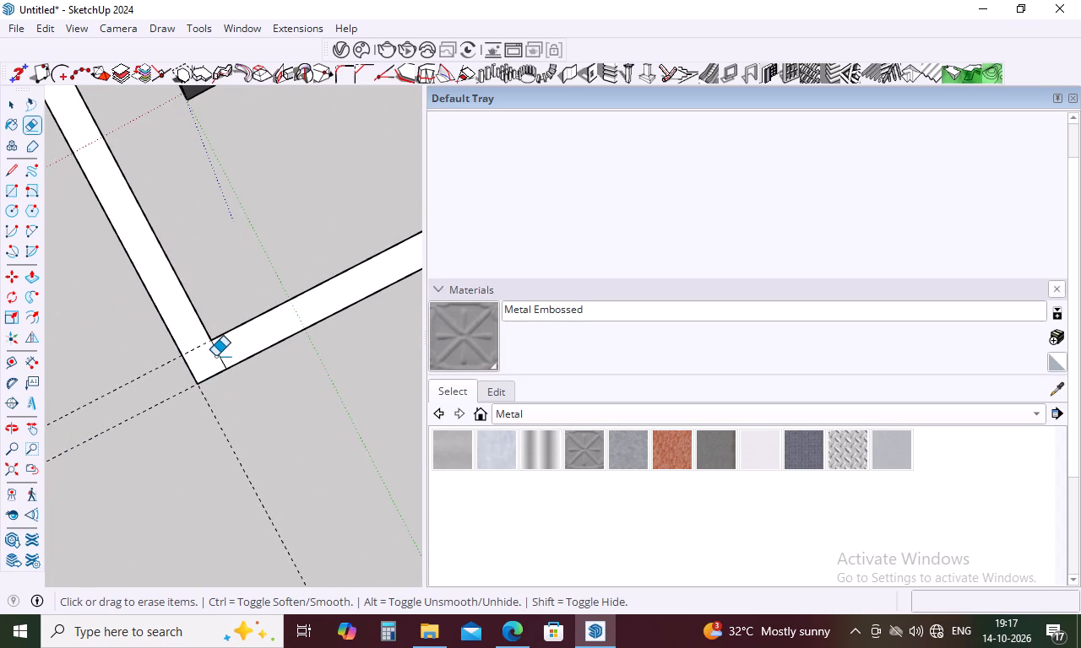
pyautogui.moveTo(220, 354); pyautogui.dragTo(200, 364)
pyautogui.scroll(-17, 132, 375)
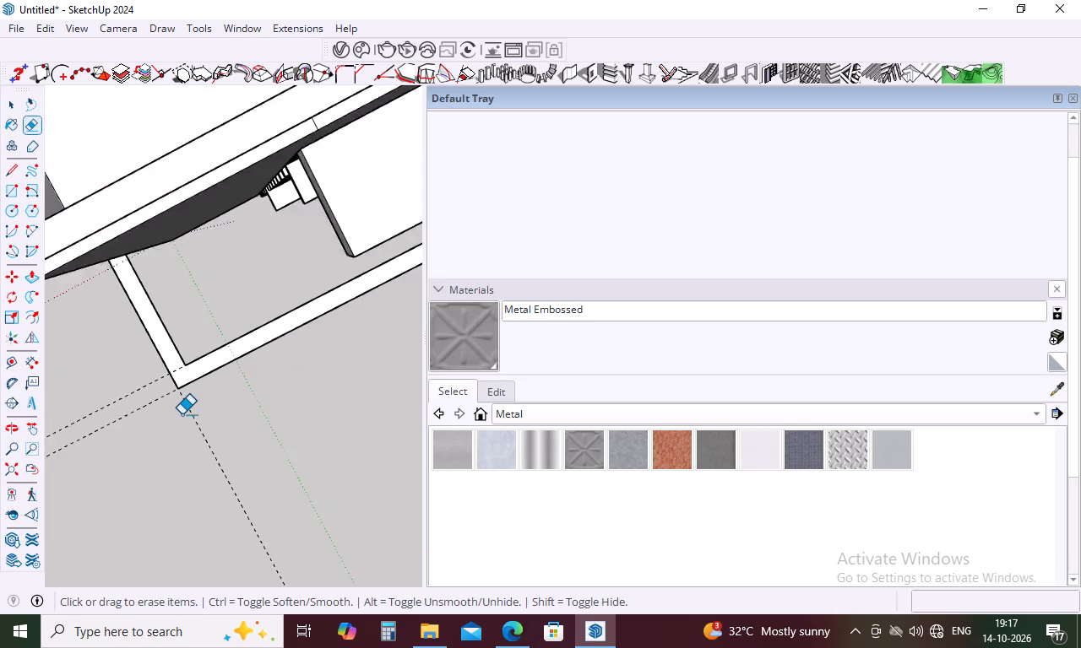
pyautogui.scroll(-19, 182, 414)
pyautogui.scroll(-5, 345, 342)
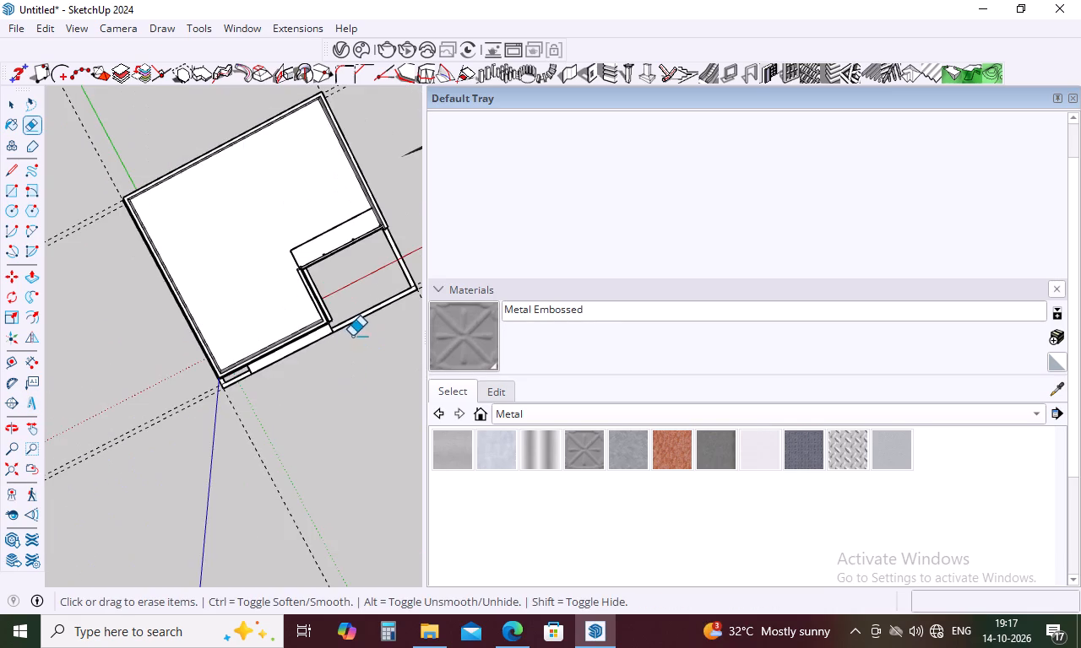
pyautogui.scroll(-6, 354, 332)
pyautogui.scroll(20, 371, 320)
pyautogui.scroll(1, 371, 320)
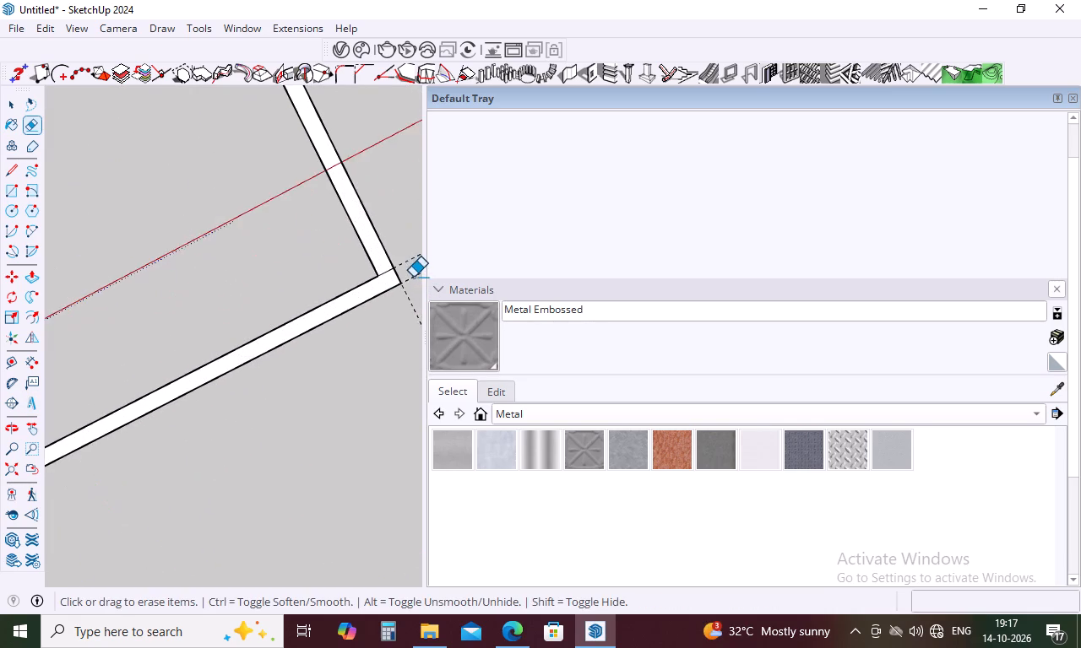
pyautogui.scroll(11, 413, 277)
pyautogui.moveTo(356, 270); pyautogui.dragTo(365, 282)
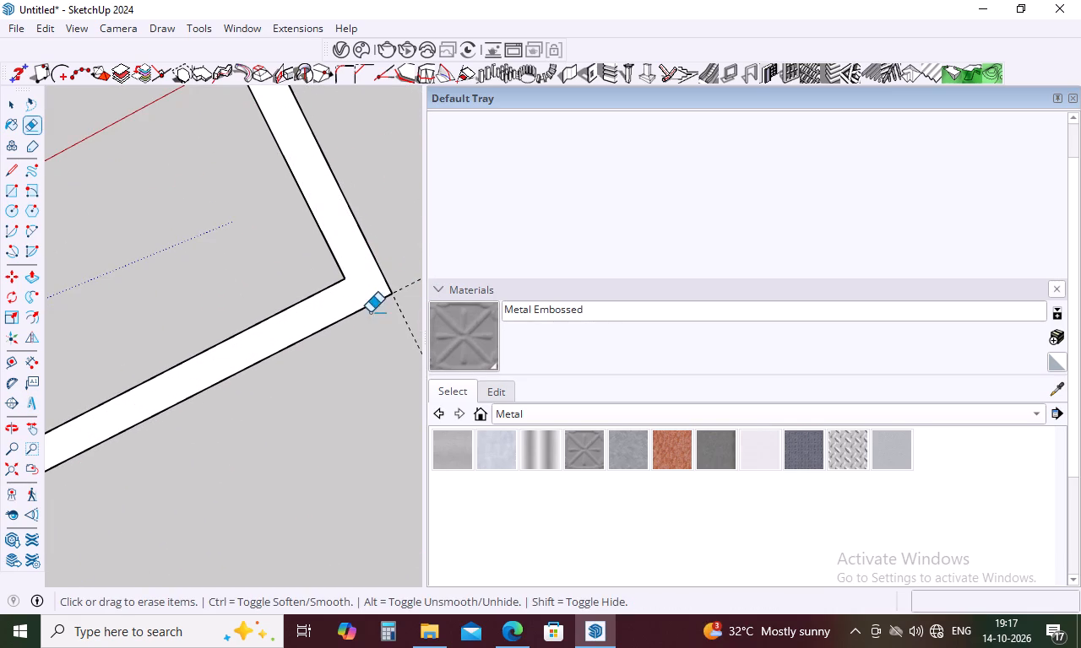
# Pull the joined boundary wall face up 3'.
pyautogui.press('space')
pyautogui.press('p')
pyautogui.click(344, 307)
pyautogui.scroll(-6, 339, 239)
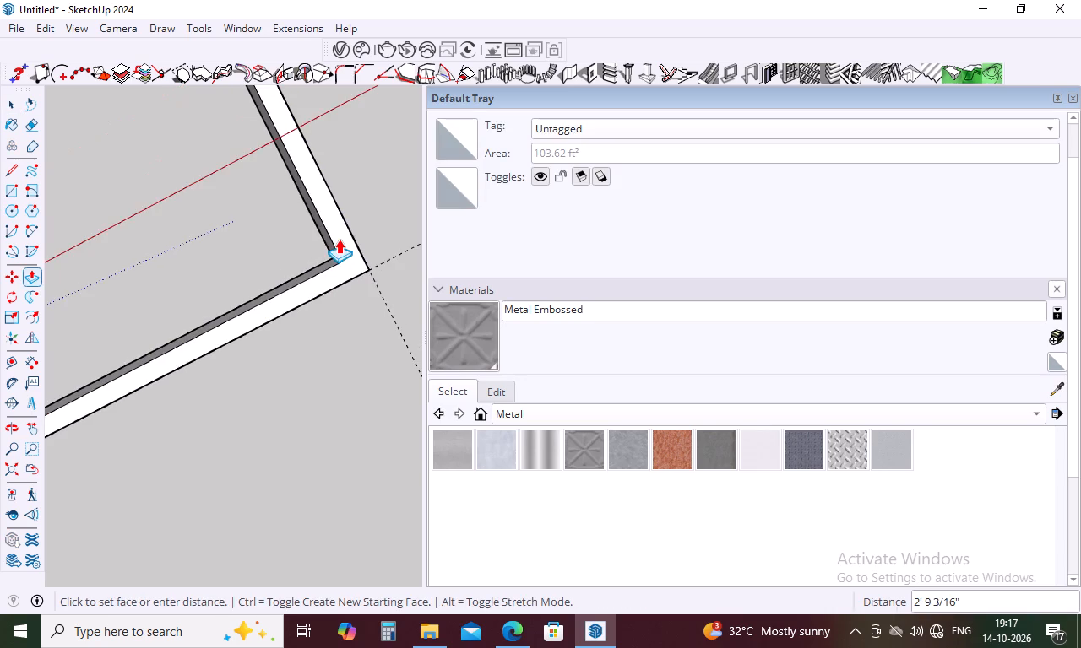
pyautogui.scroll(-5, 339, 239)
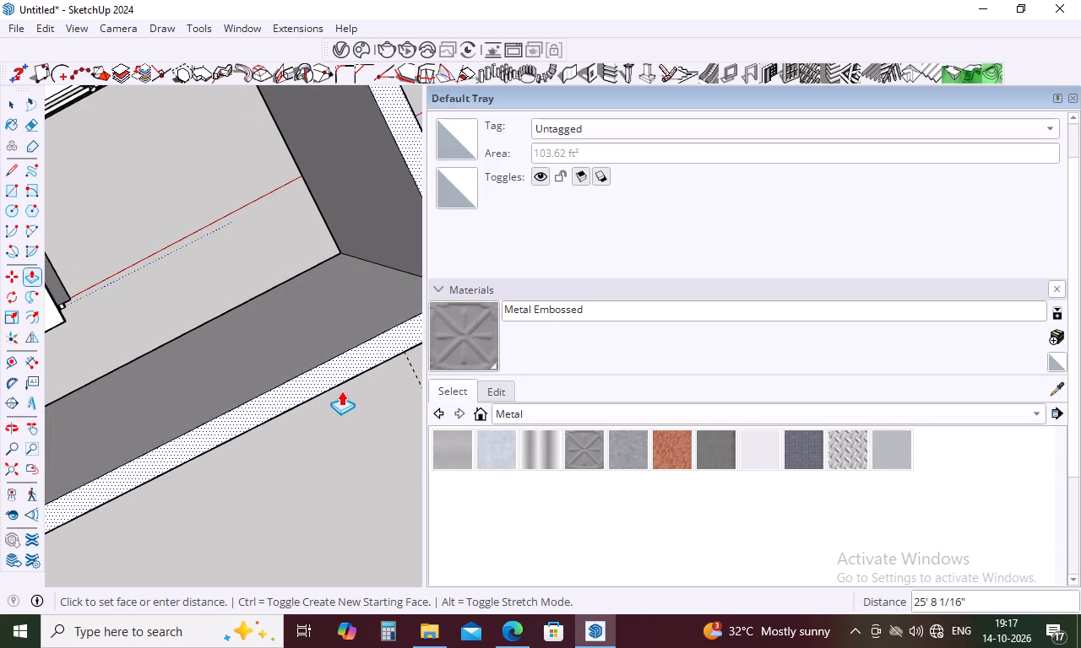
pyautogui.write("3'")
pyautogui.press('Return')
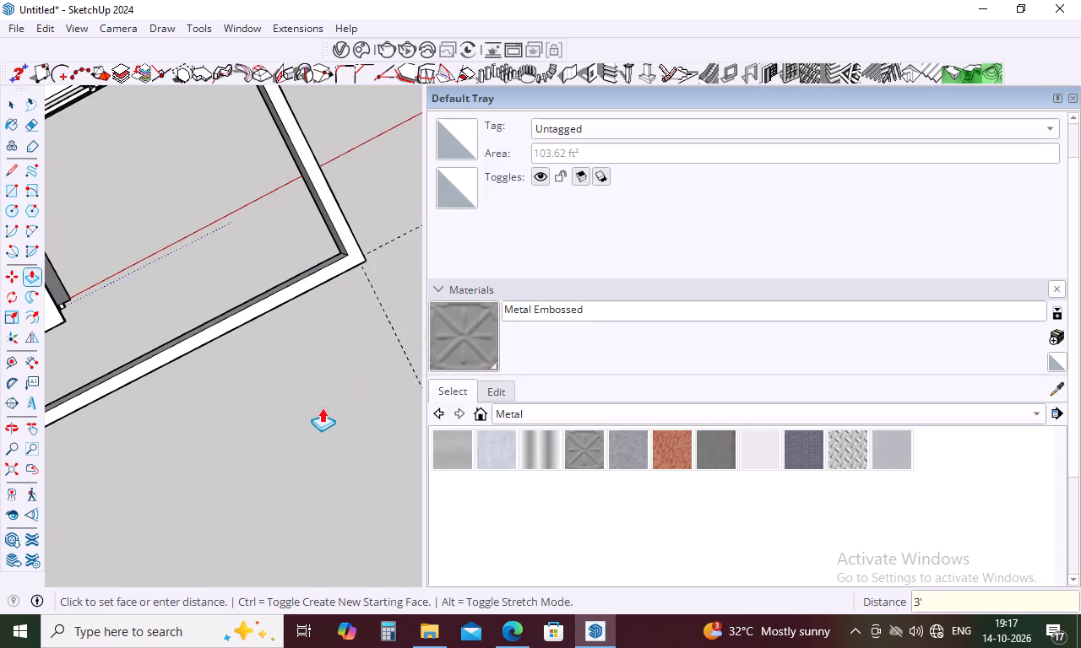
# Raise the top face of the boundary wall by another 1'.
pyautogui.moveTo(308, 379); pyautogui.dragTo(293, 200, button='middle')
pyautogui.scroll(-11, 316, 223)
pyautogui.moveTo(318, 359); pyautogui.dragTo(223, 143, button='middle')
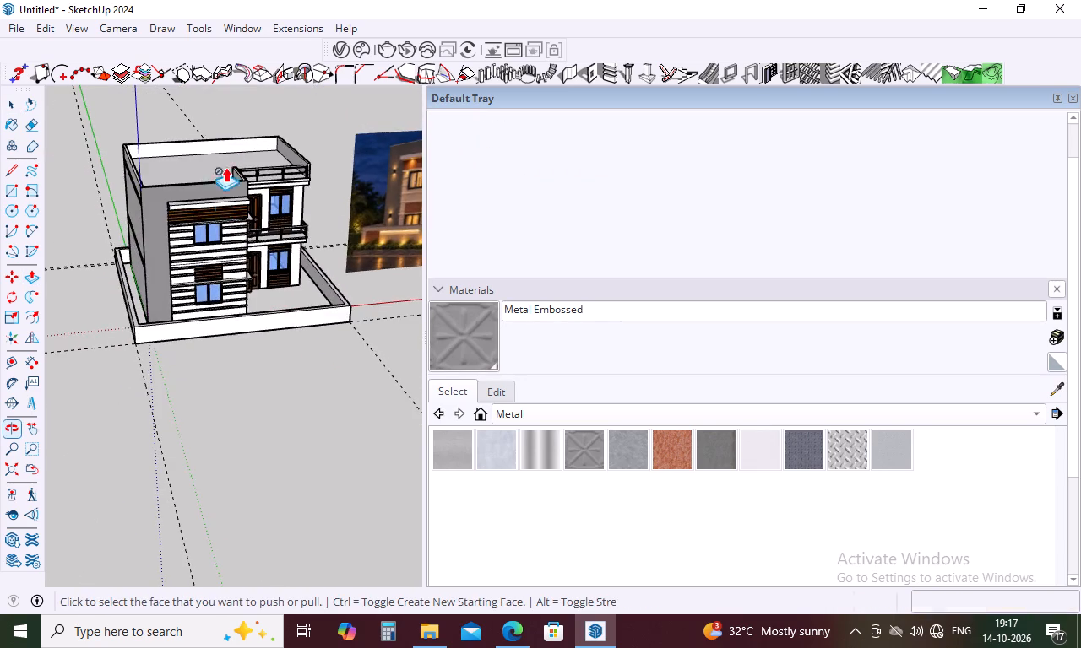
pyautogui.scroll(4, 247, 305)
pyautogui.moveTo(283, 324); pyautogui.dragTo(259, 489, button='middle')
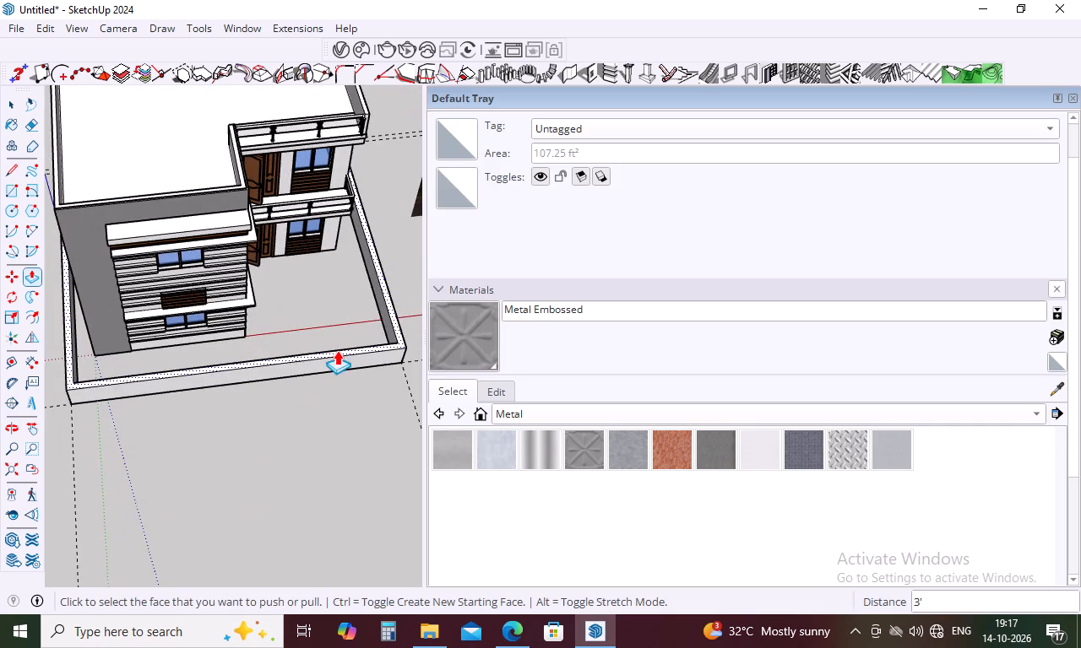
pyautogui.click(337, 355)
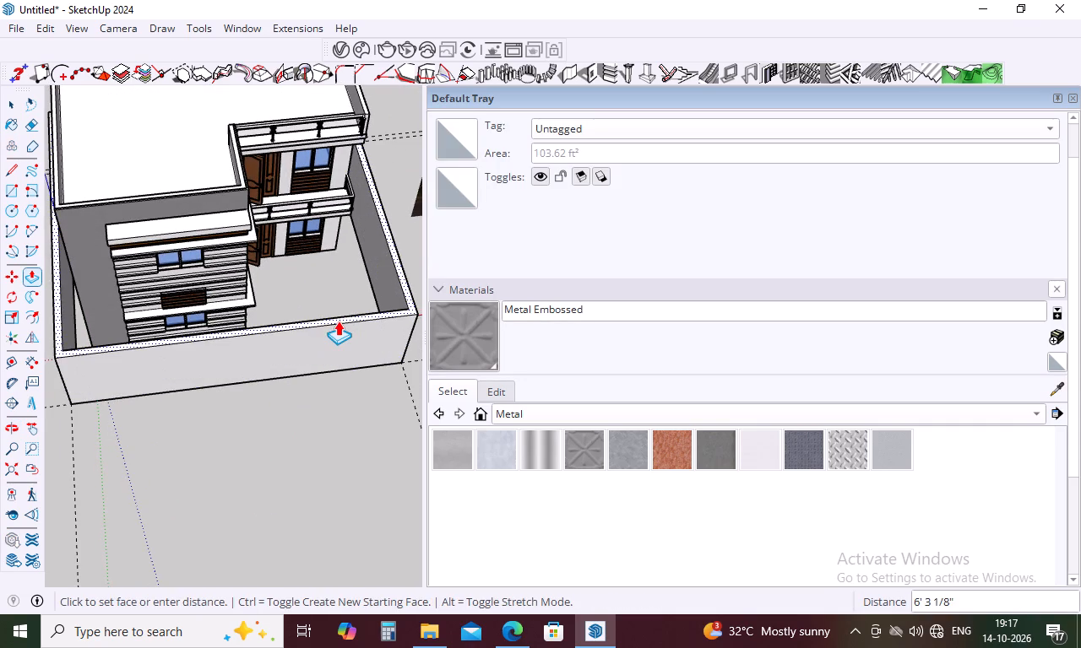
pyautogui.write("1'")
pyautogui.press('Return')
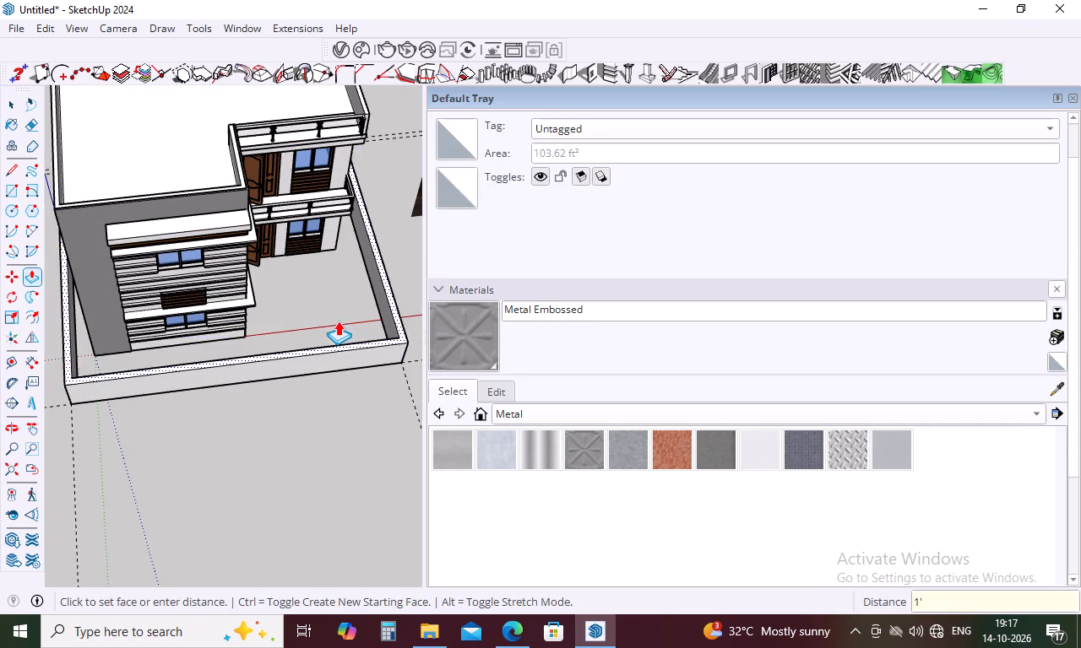
# Compare the boundary wall's height and front layout with the house in the reference image.
pyautogui.moveTo(344, 390); pyautogui.dragTo(311, 196, button='middle')
pyautogui.scroll(4, 343, 330)
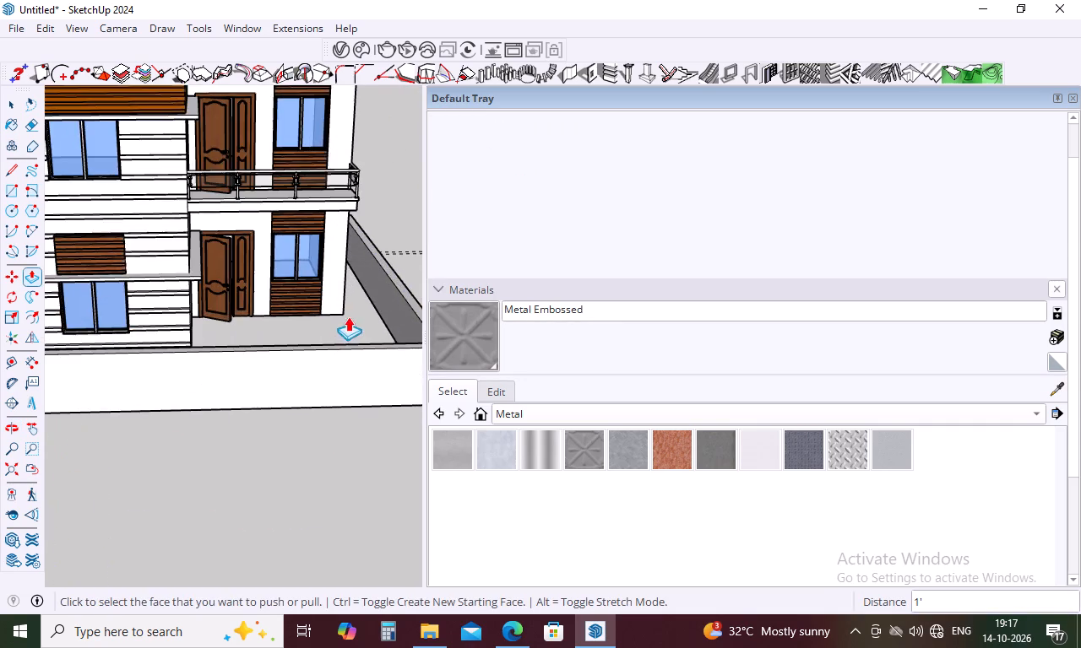
pyautogui.moveTo(348, 316); pyautogui.dragTo(283, 240, button='middle')
pyautogui.scroll(-5, 281, 241)
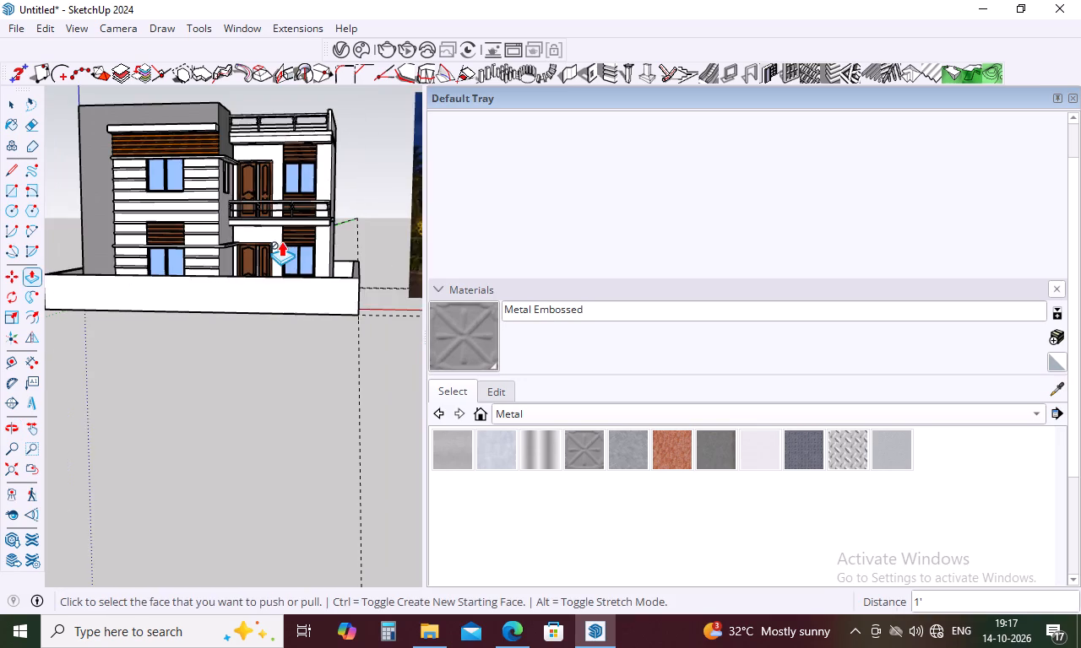
pyautogui.scroll(-10, 281, 241)
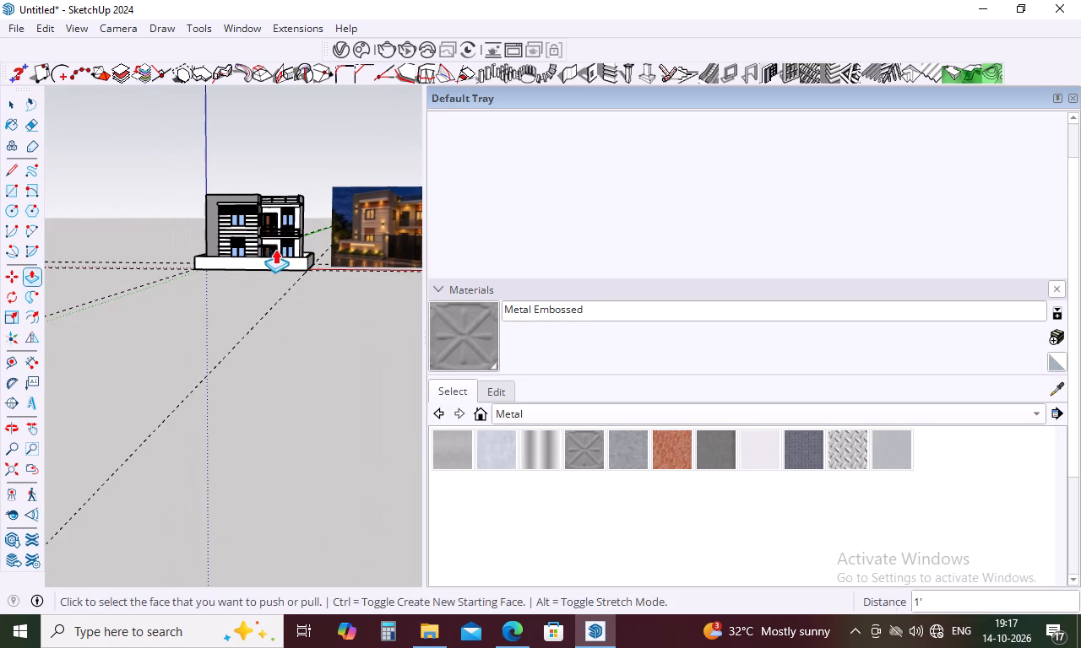
pyautogui.scroll(-10, 311, 240)
pyautogui.scroll(14, 390, 237)
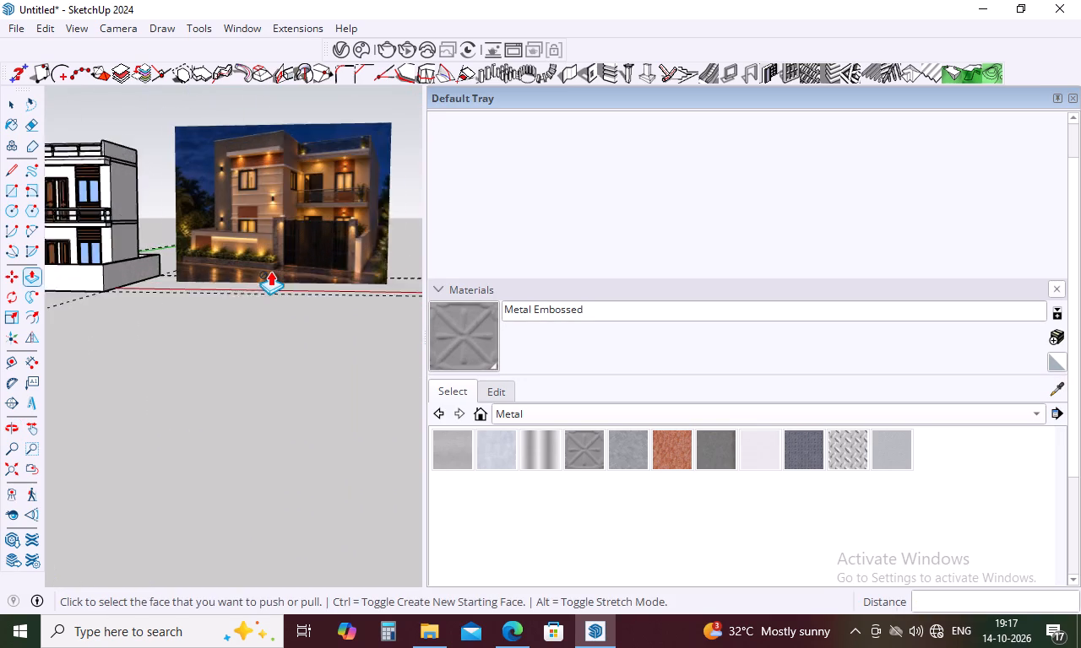
pyautogui.scroll(6, 270, 271)
pyautogui.scroll(-4, 236, 261)
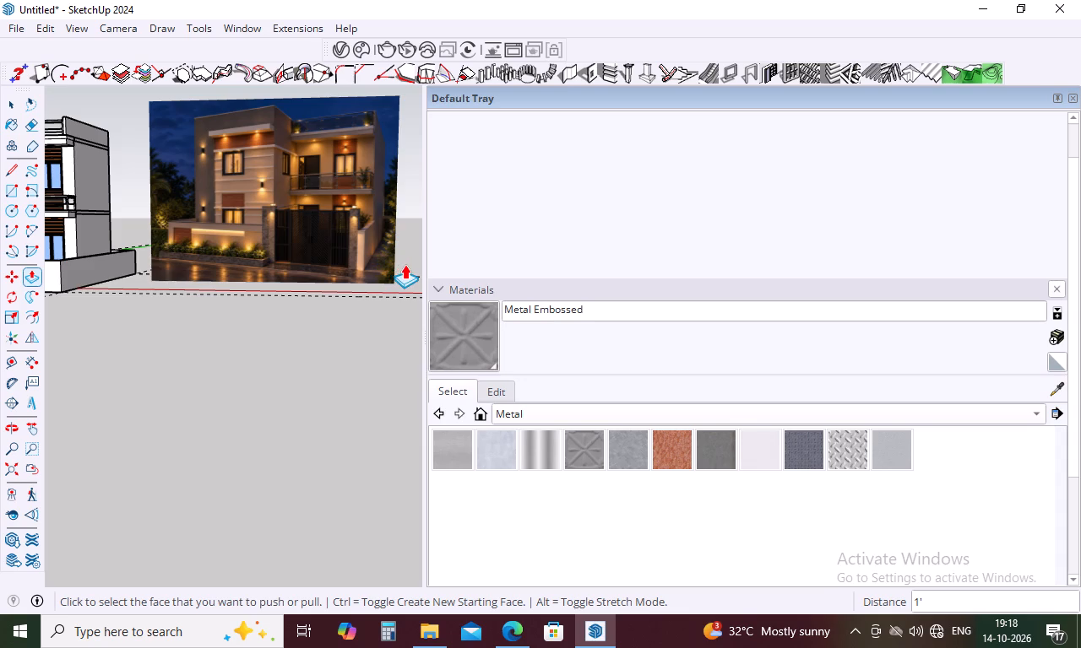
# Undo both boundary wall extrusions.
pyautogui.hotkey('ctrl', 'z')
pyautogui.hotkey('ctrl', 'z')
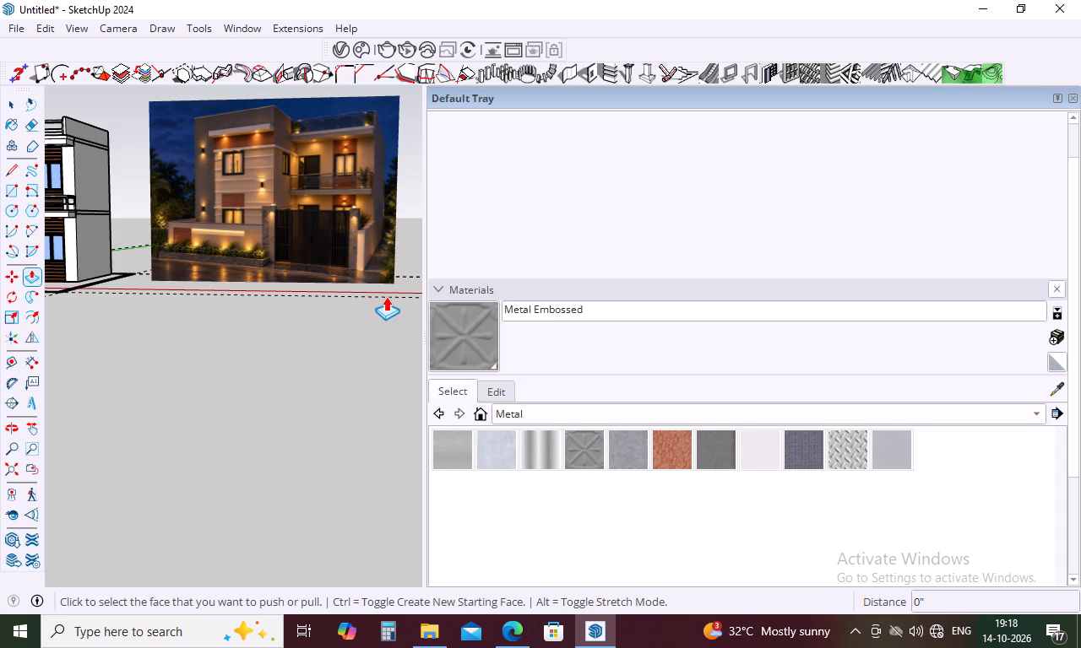
# Place a guide 18" in from the outer edge of the boundary wall's side run beside the recessed house front.
pyautogui.scroll(-5, 365, 309)
pyautogui.moveTo(363, 321); pyautogui.dragTo(508, 413, button='middle')
pyautogui.scroll(-5, 264, 338)
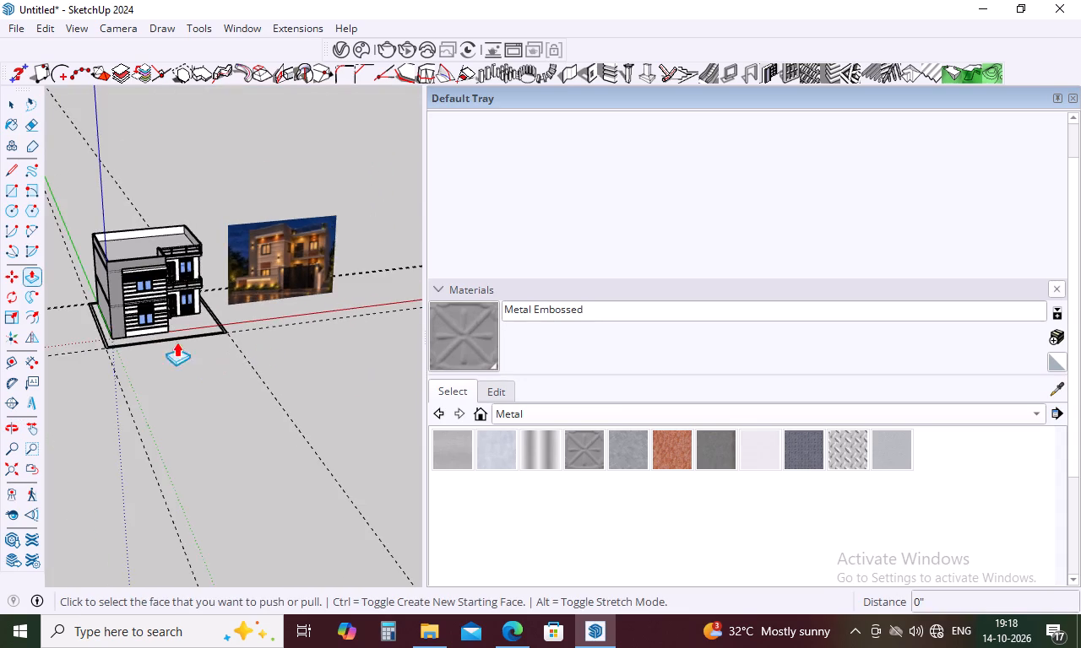
pyautogui.scroll(5, 176, 336)
pyautogui.press('Escape')
pyautogui.press('space')
pyautogui.press('t')
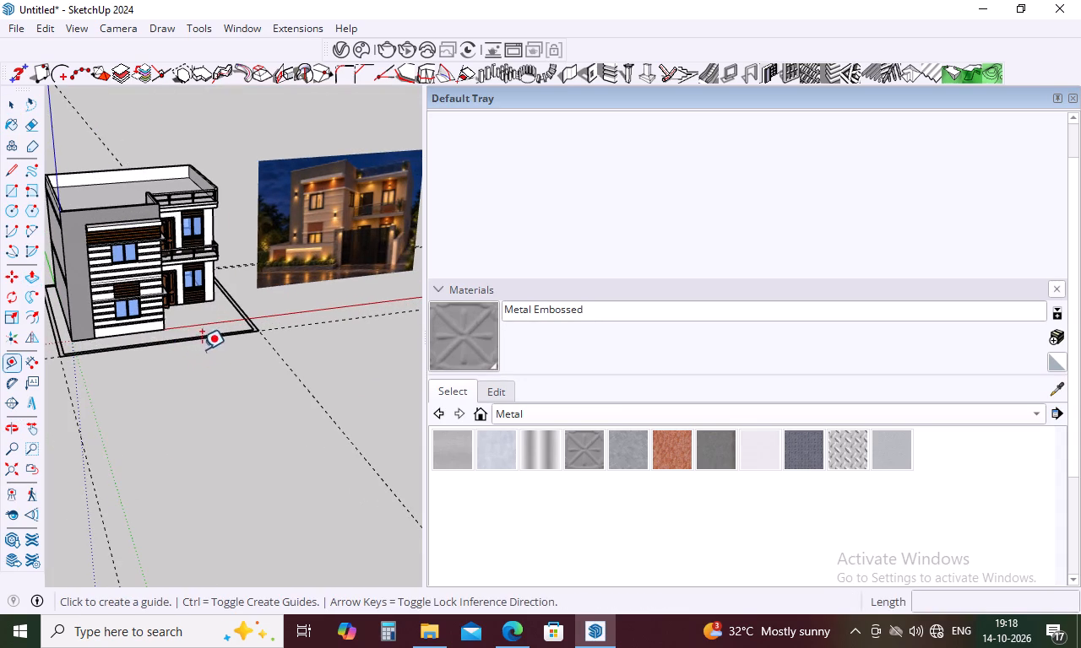
pyautogui.scroll(15, 235, 329)
pyautogui.click(268, 336)
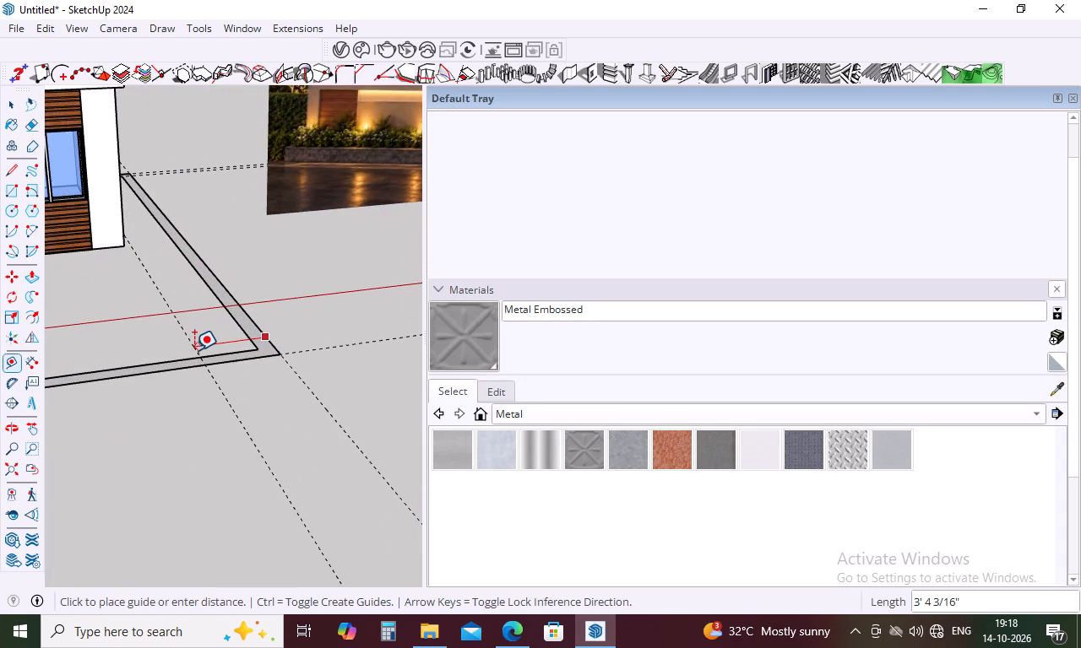
pyautogui.write('18')
pyautogui.press('Return')
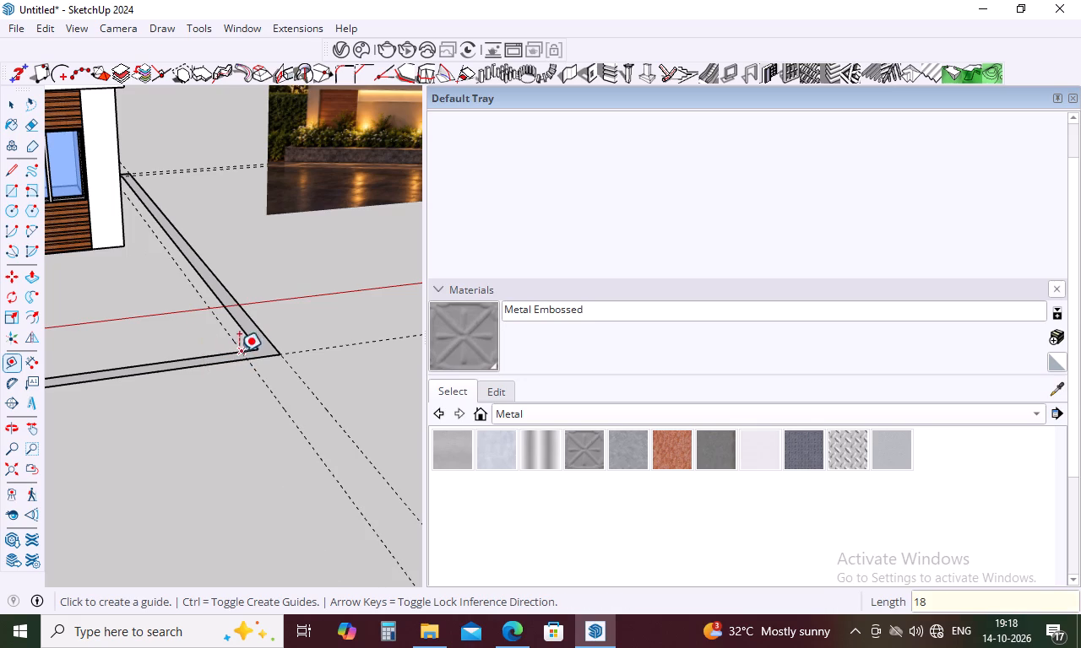
# Place a second parallel guide 10' further in from the 18" guide to mark the gate opening.
pyautogui.click(234, 336)
pyautogui.scroll(-15, 233, 332)
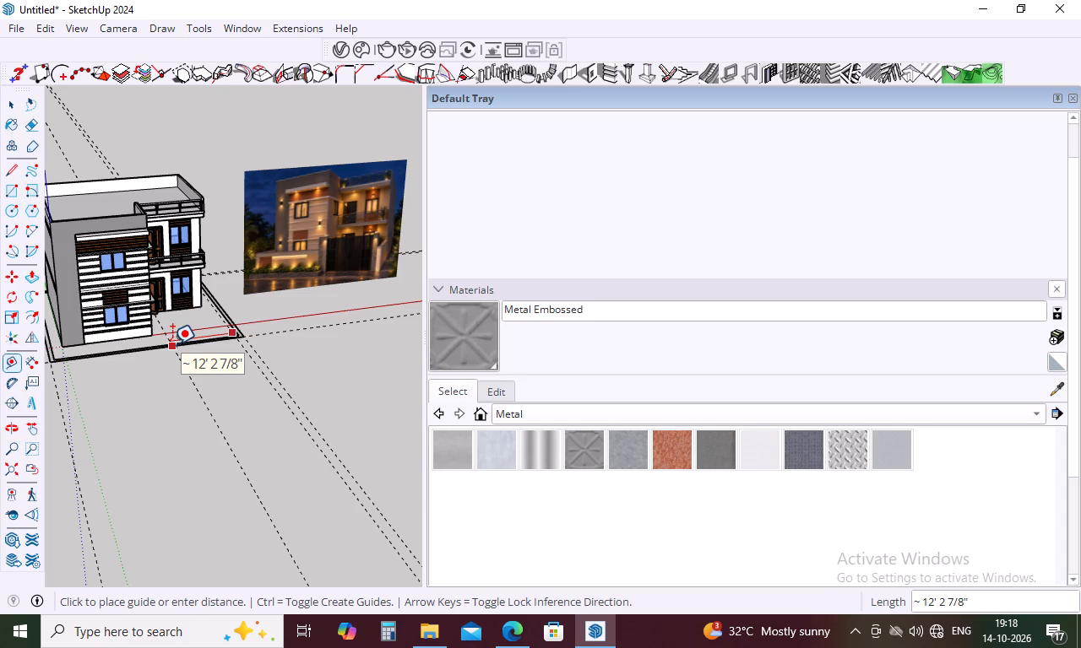
pyautogui.write("10'")
pyautogui.press('Return')
# Examine the gate's width and its pillars in the reference image against the guides at the front wall.
pyautogui.moveTo(231, 370); pyautogui.dragTo(143, 409, button='middle')
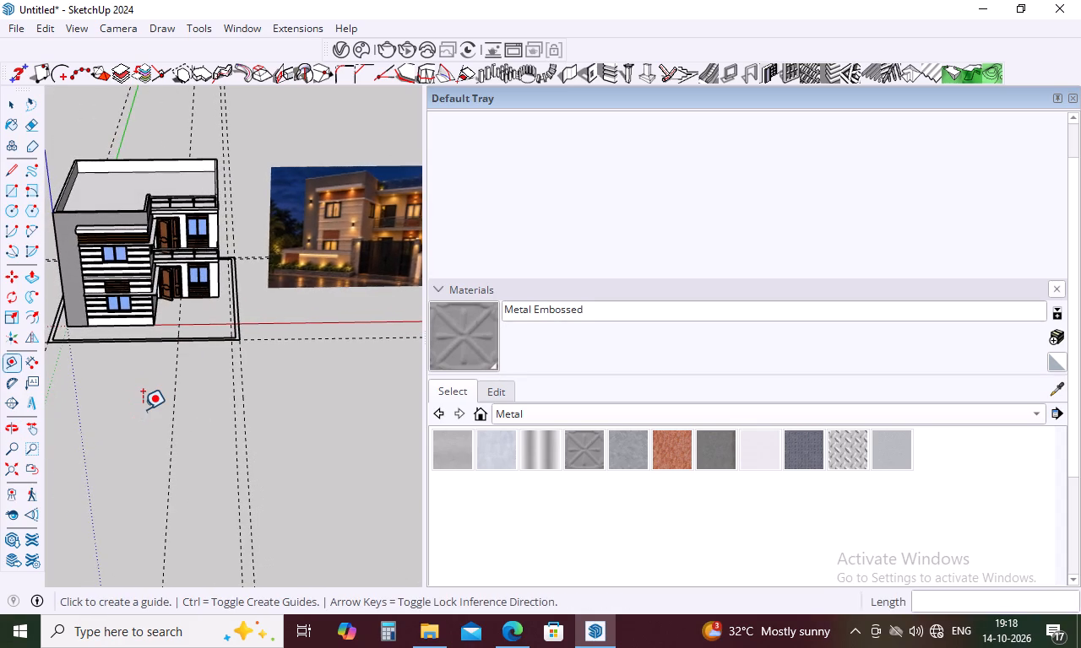
pyautogui.scroll(-4, 149, 403)
pyautogui.moveTo(301, 370); pyautogui.dragTo(372, 327, button='middle')
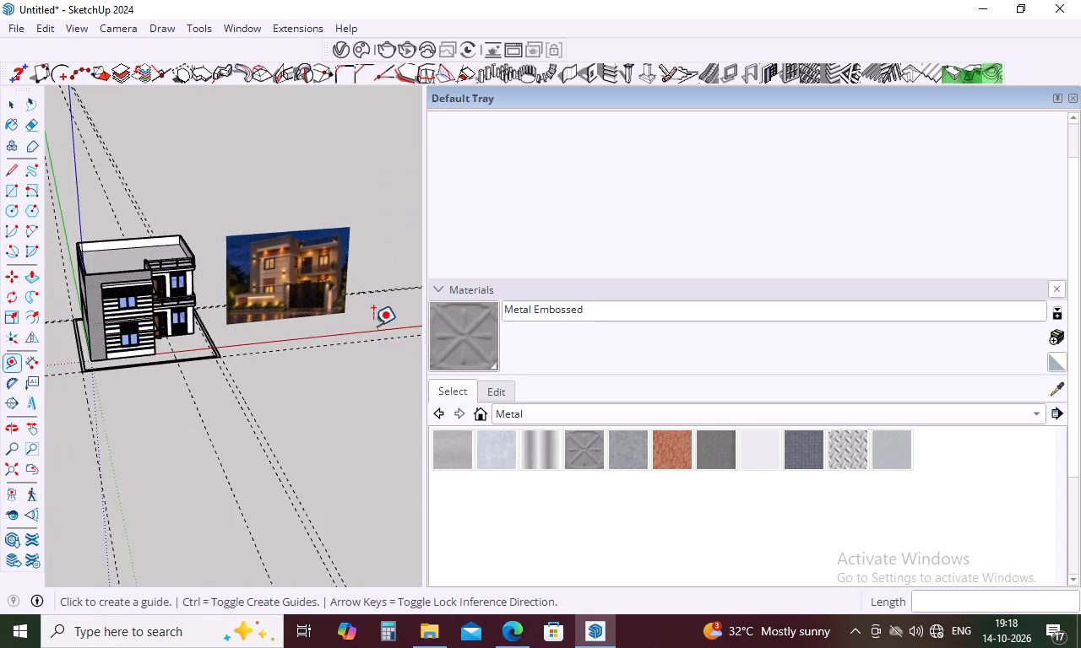
pyautogui.scroll(15, 354, 303)
pyautogui.moveTo(239, 279); pyautogui.dragTo(296, 280, button='middle')
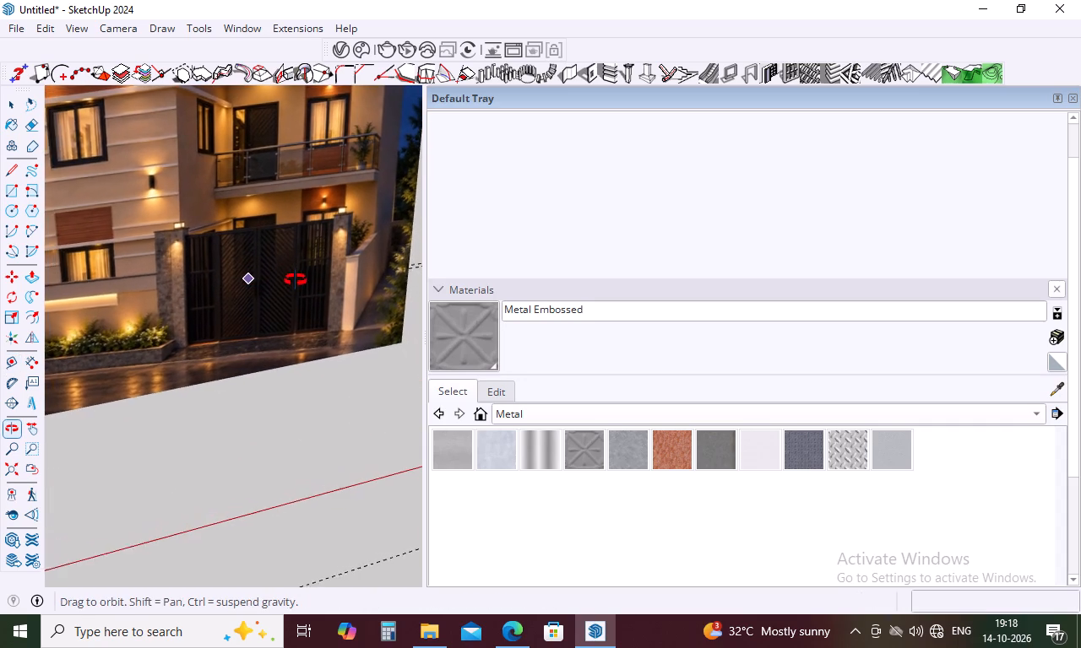
pyautogui.moveTo(296, 280); pyautogui.dragTo(297, 280, button='middle')
pyautogui.scroll(-4, 356, 259)
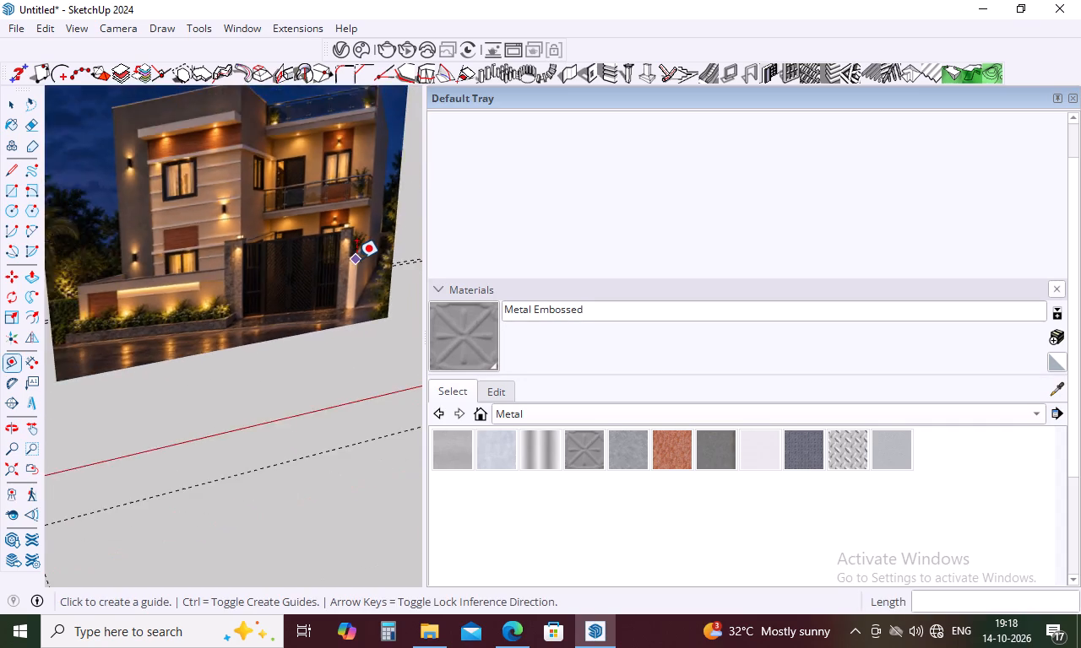
pyautogui.scroll(-10, 356, 259)
pyautogui.moveTo(295, 358); pyautogui.dragTo(202, 533, button='middle')
# Place another guide 2' beyond the 10' guide, further from the side wall, to widen the gate opening.
pyautogui.scroll(3, 216, 375)
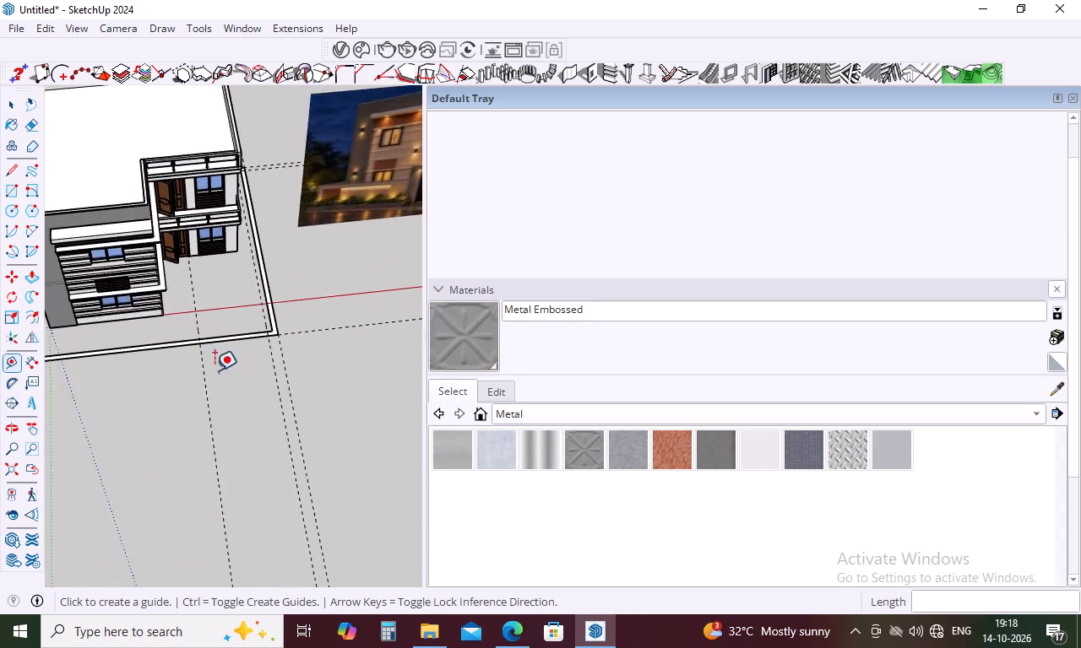
pyautogui.scroll(6, 215, 370)
pyautogui.click(199, 356)
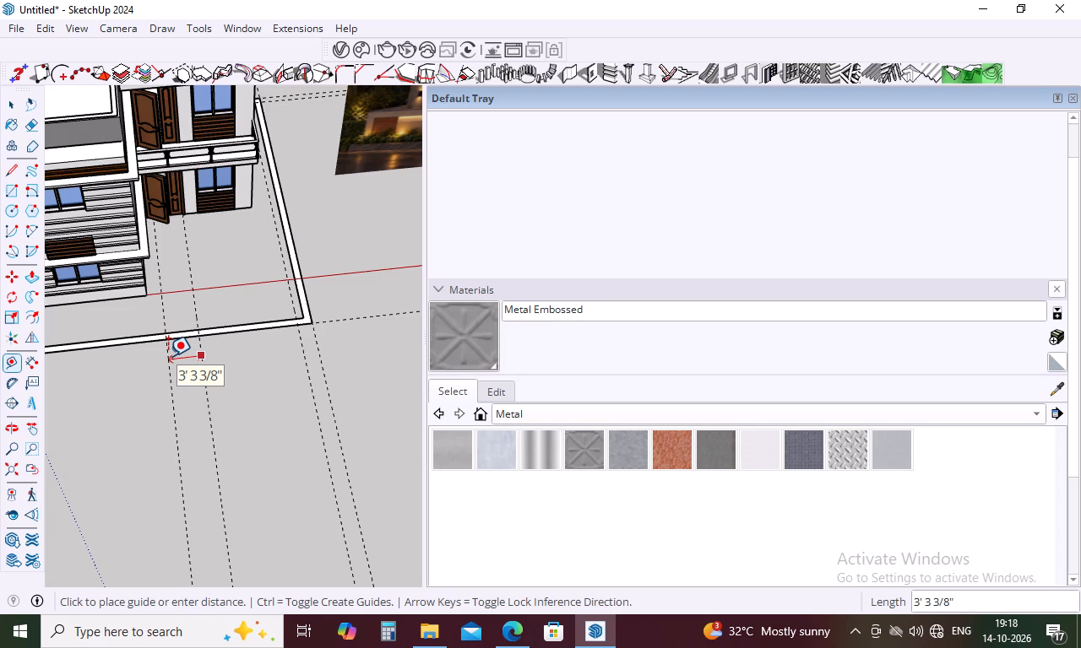
pyautogui.write('12')
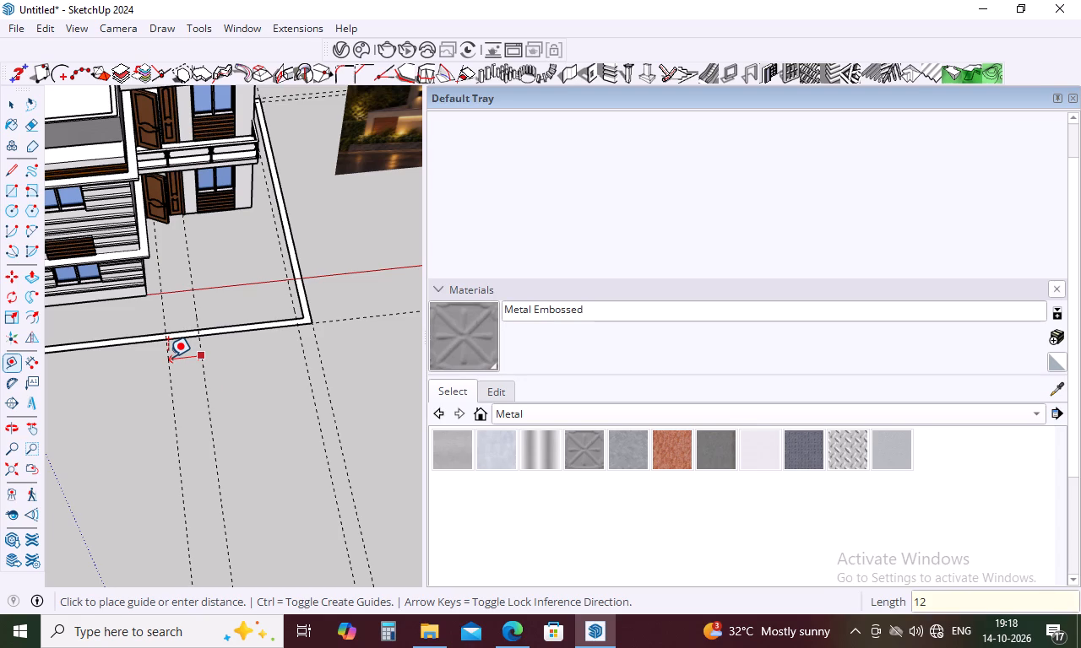
pyautogui.press('BackSpace')
pyautogui.press('BackSpace')
pyautogui.write("2'")
pyautogui.press('Return')
pyautogui.press('space')
pyautogui.press('Escape')
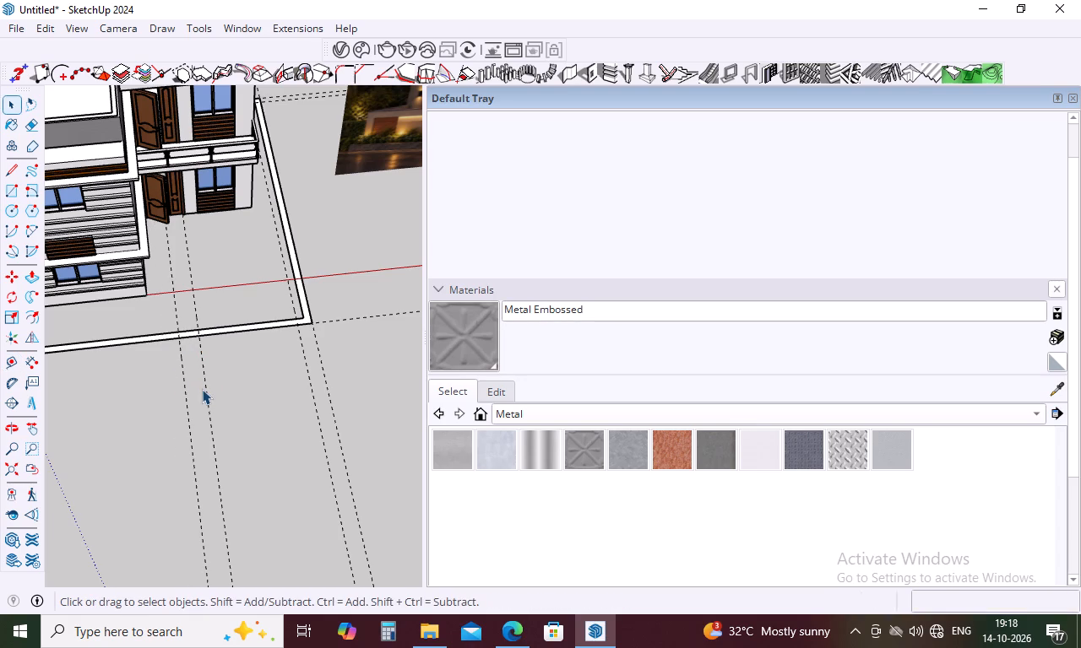
# Draw two lines across the front boundary strip, at the 2' guide and at the 18" guide near the corner.
pyautogui.press('l')
pyautogui.scroll(16, 196, 373)
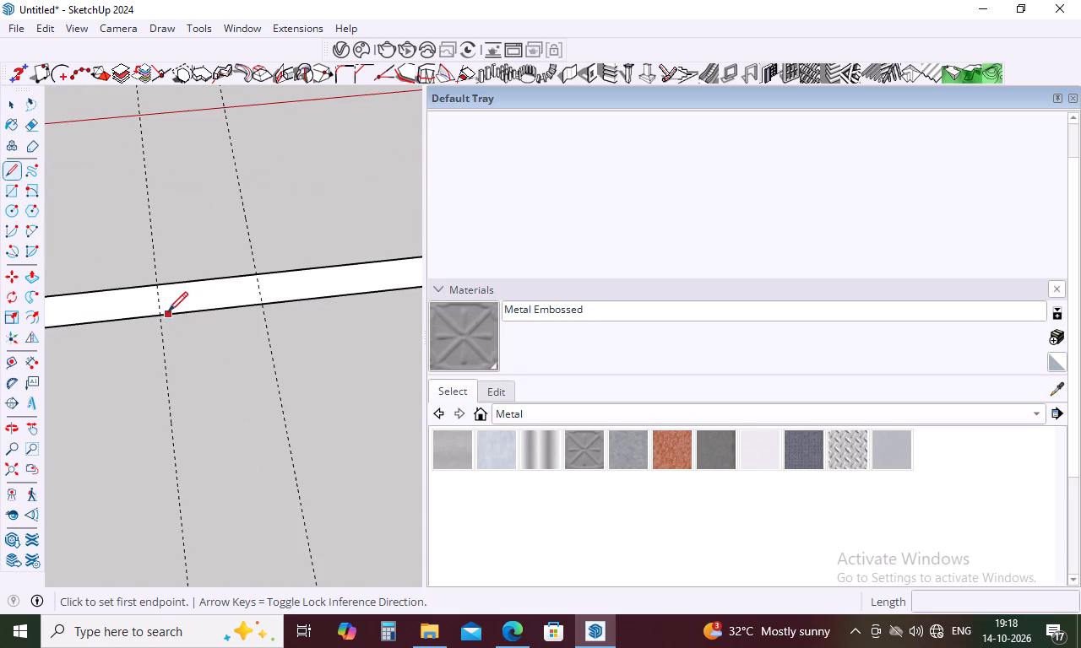
pyautogui.click(163, 313)
pyautogui.click(160, 288)
pyautogui.scroll(-5, 124, 293)
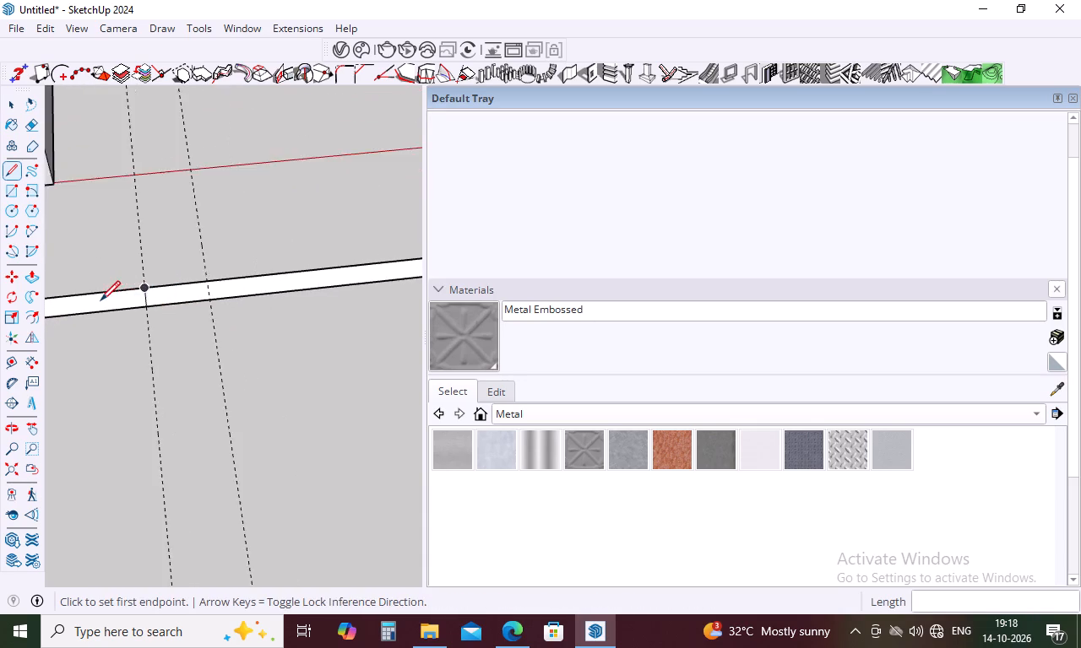
pyautogui.scroll(-11, 100, 300)
pyautogui.scroll(10, 247, 294)
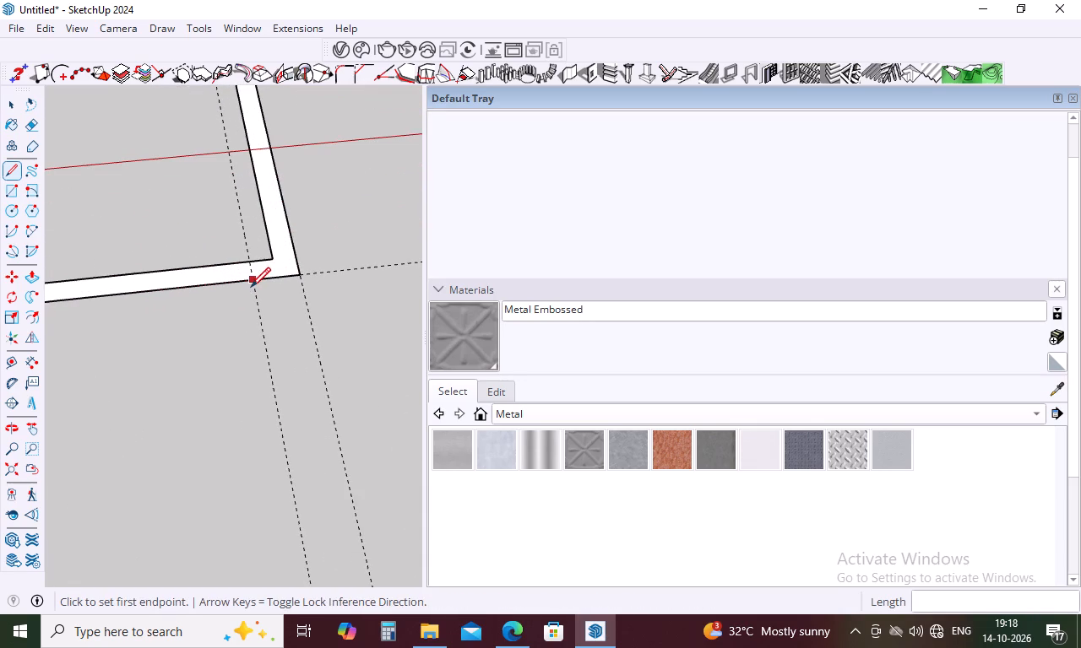
pyautogui.click(251, 286)
pyautogui.click(250, 256)
pyautogui.press('space')
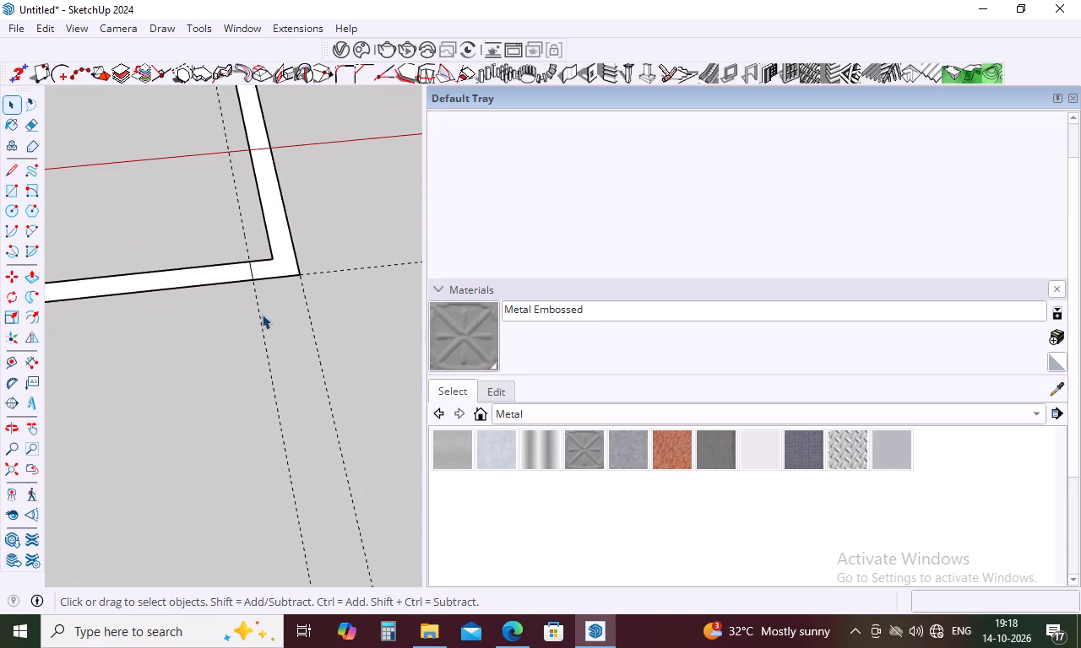
# Erase the front boundary strip between the two division lines to open the gateway.
pyautogui.press('e')
pyautogui.moveTo(185, 268); pyautogui.dragTo(191, 296)
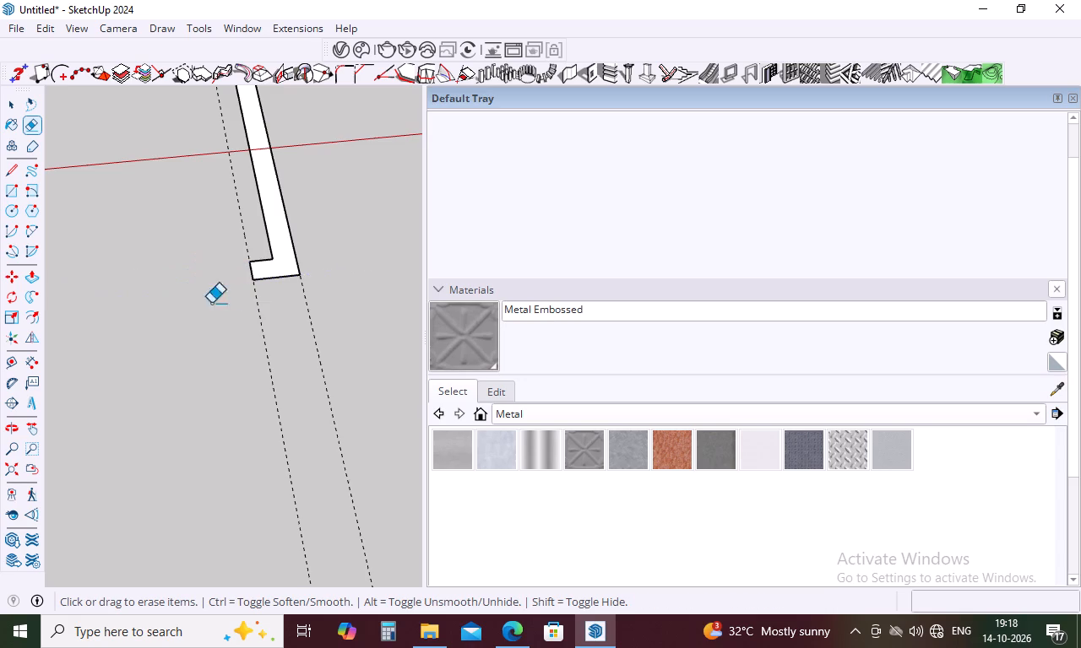
pyautogui.scroll(-10, 325, 305)
pyautogui.press('space')
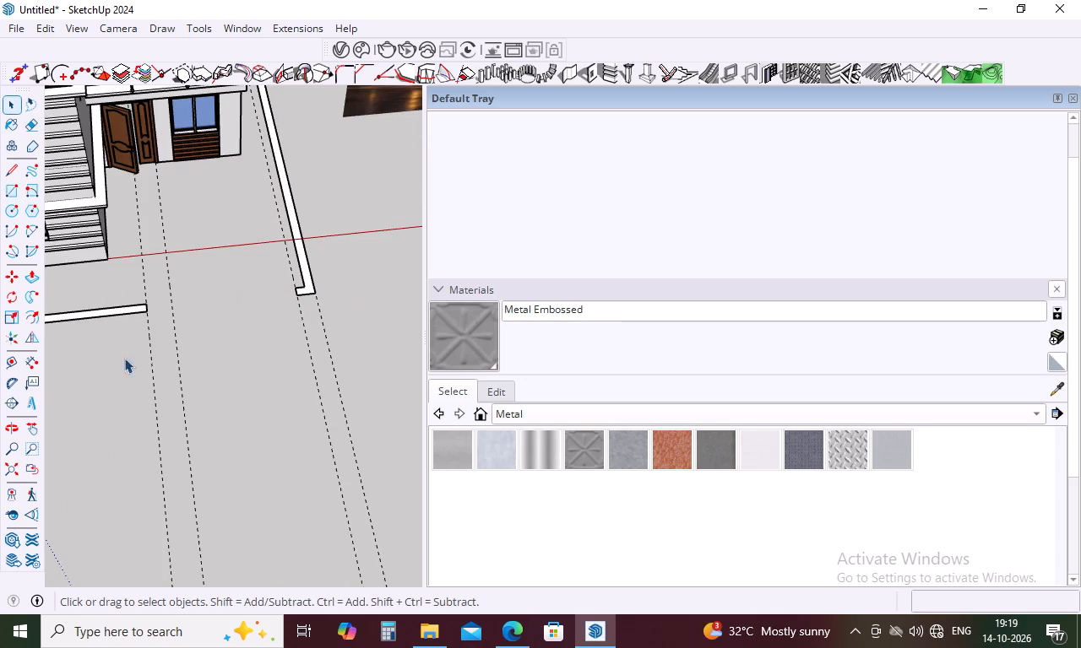
# Delete all guides from the model.
pyautogui.click(50, 30)
pyautogui.click(112, 196)
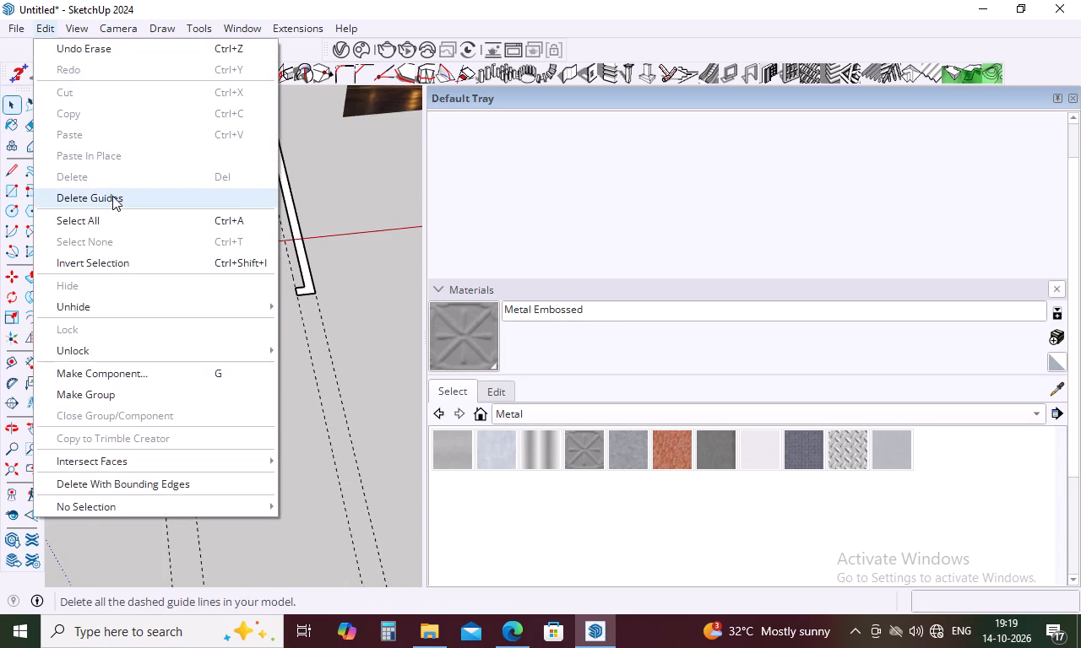
# Pull the boundary wall face up 5'.
pyautogui.press('p')
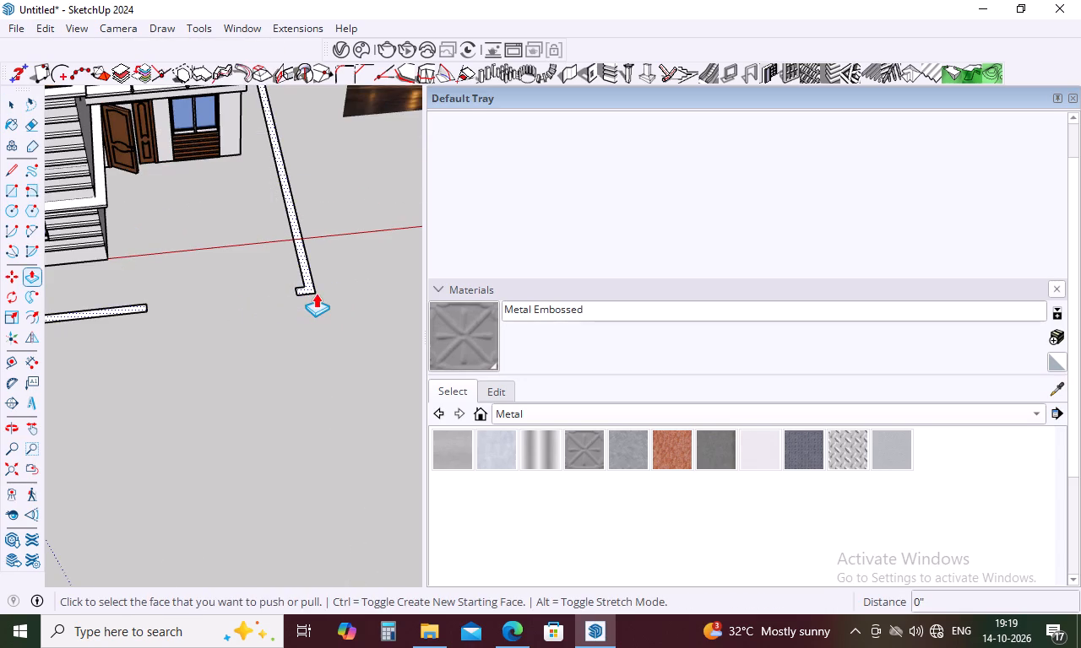
pyautogui.click(316, 293)
pyautogui.scroll(-12, 319, 209)
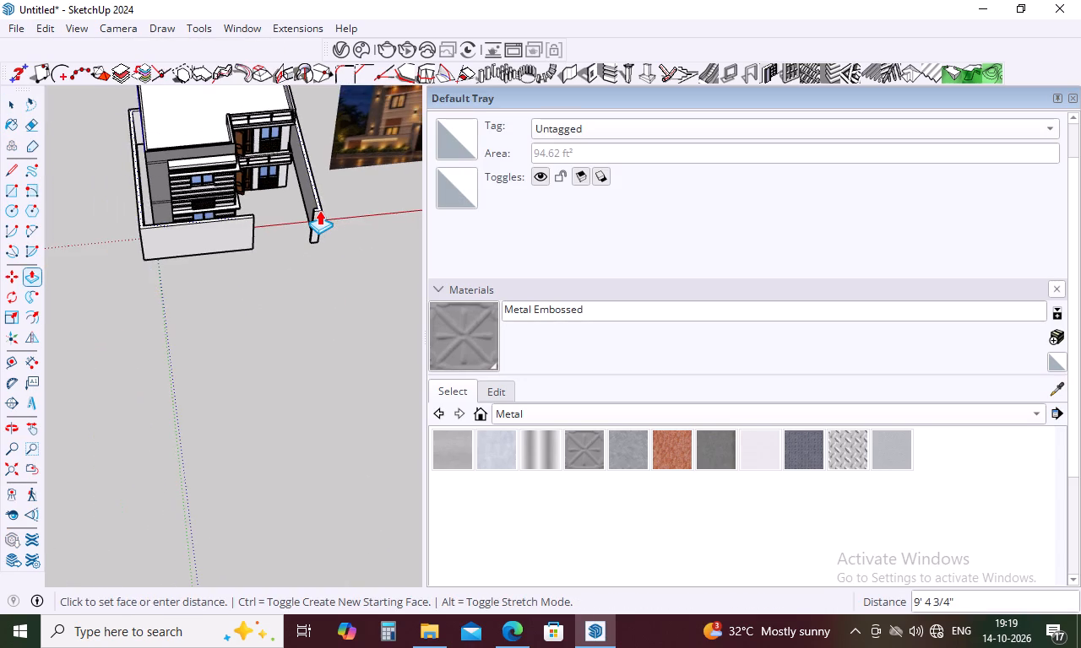
pyautogui.moveTo(321, 225); pyautogui.dragTo(322, 186, button='middle')
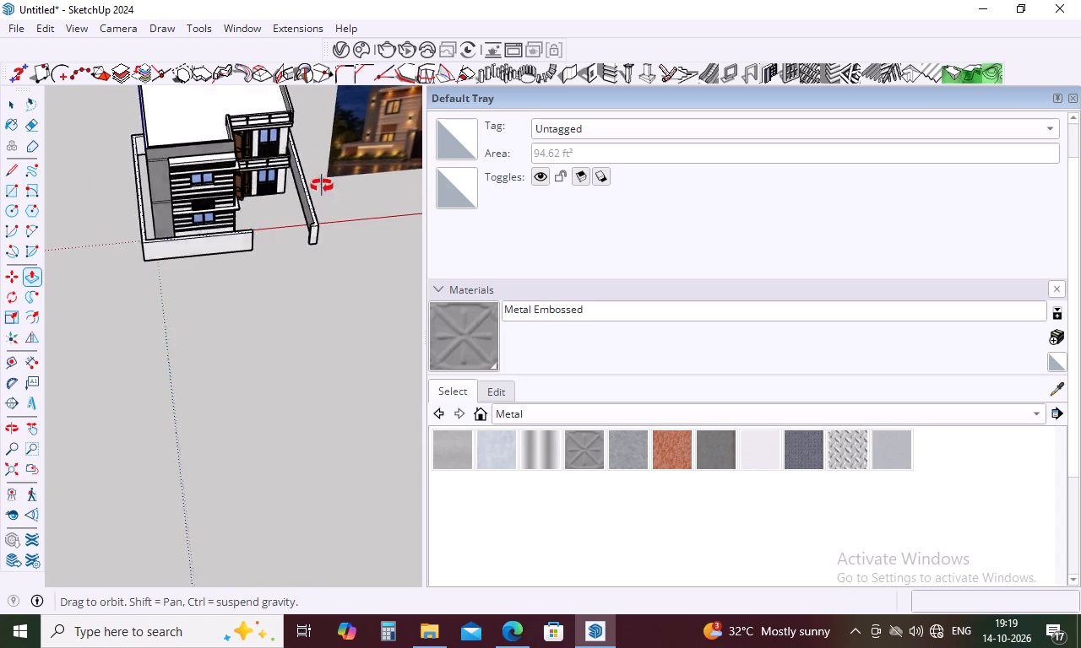
pyautogui.moveTo(322, 186); pyautogui.dragTo(301, 105, button='middle')
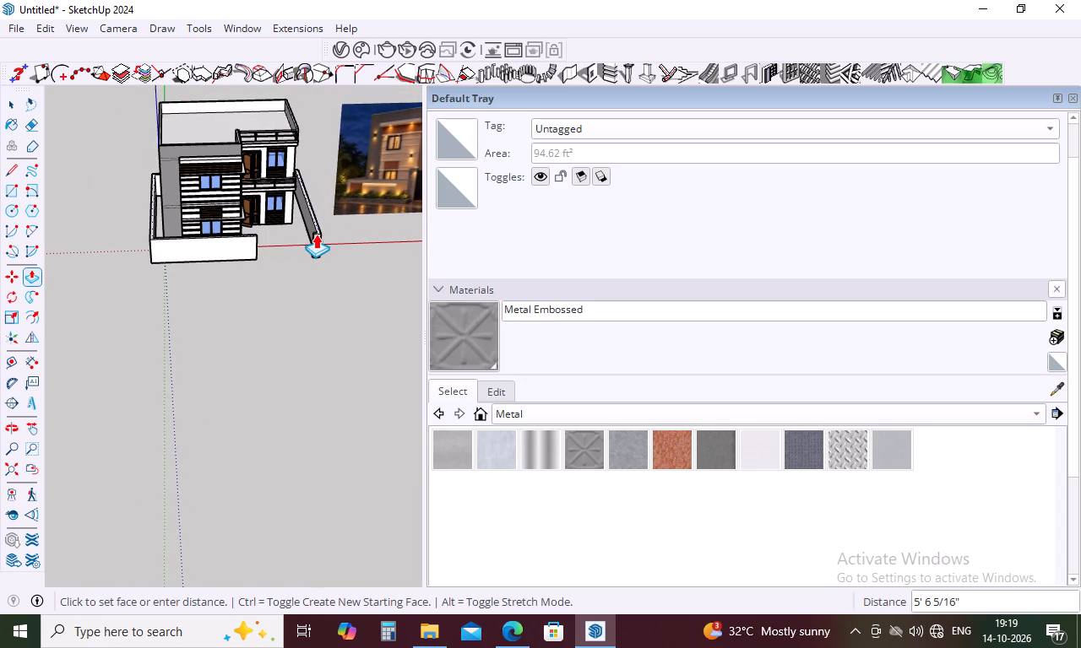
pyautogui.write("5'")
pyautogui.press('Return')
# Make the whole extruded boundary wall into a group.
pyautogui.moveTo(317, 268); pyautogui.dragTo(318, 208, button='middle')
pyautogui.scroll(9, 355, 226)
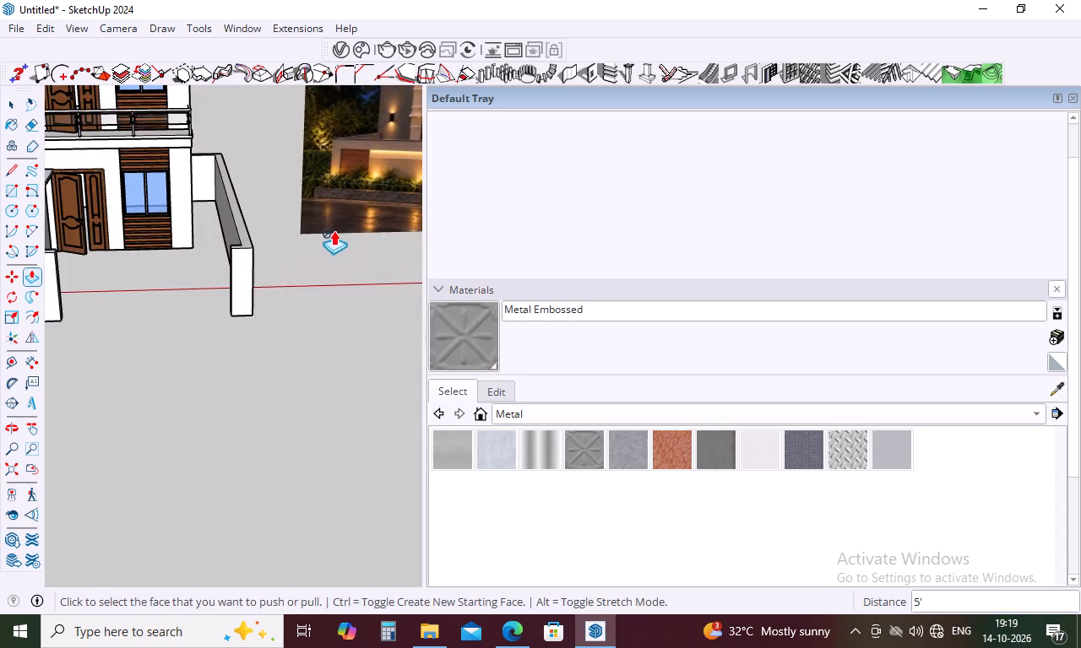
pyautogui.moveTo(334, 230); pyautogui.dragTo(290, 332, button='middle')
pyautogui.scroll(-10, 280, 308)
pyautogui.moveTo(236, 370); pyautogui.dragTo(214, 350, button='middle')
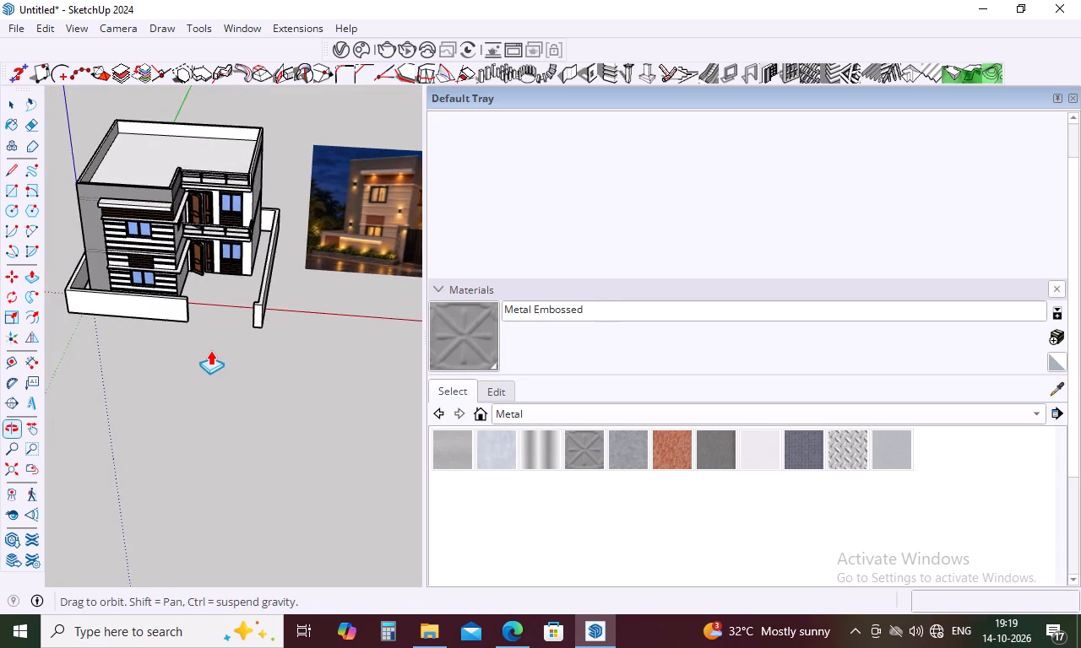
pyautogui.scroll(-5, 210, 350)
pyautogui.scroll(4, 239, 323)
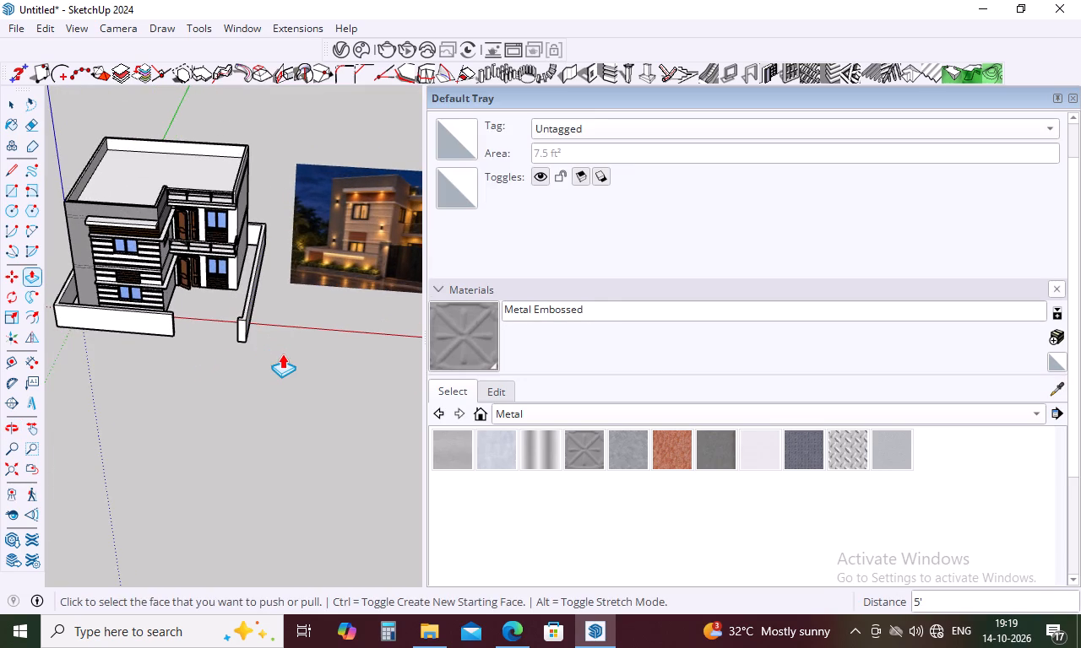
pyautogui.press('space')
pyautogui.tripleClick(238, 326)
pyautogui.doubleClick(238, 326)
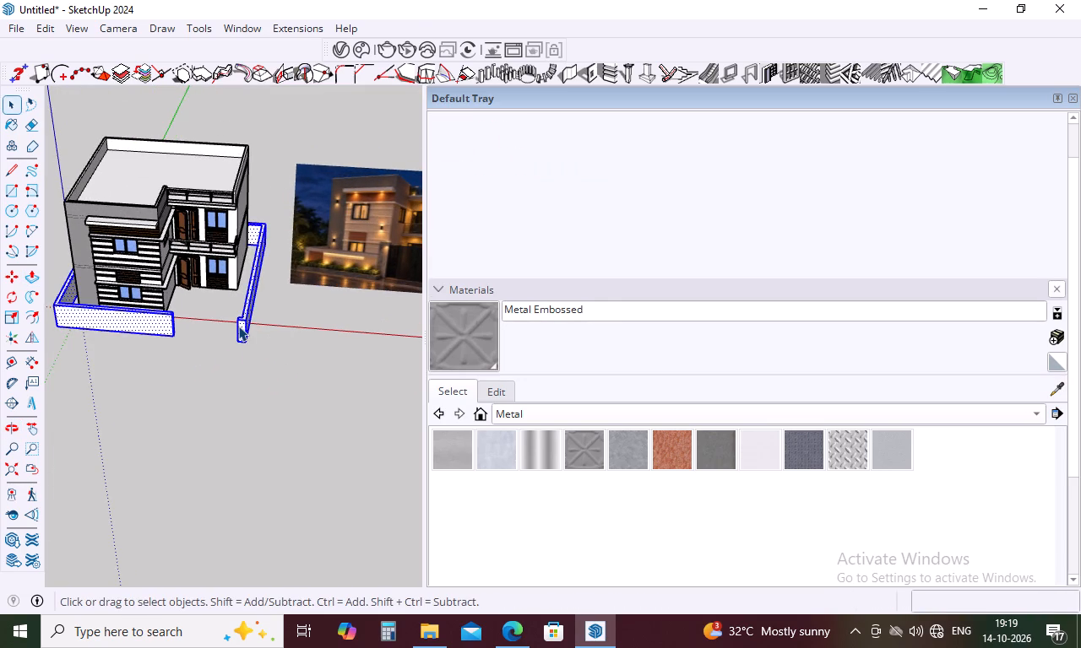
pyautogui.rightClick(238, 326)
pyautogui.click(301, 159)
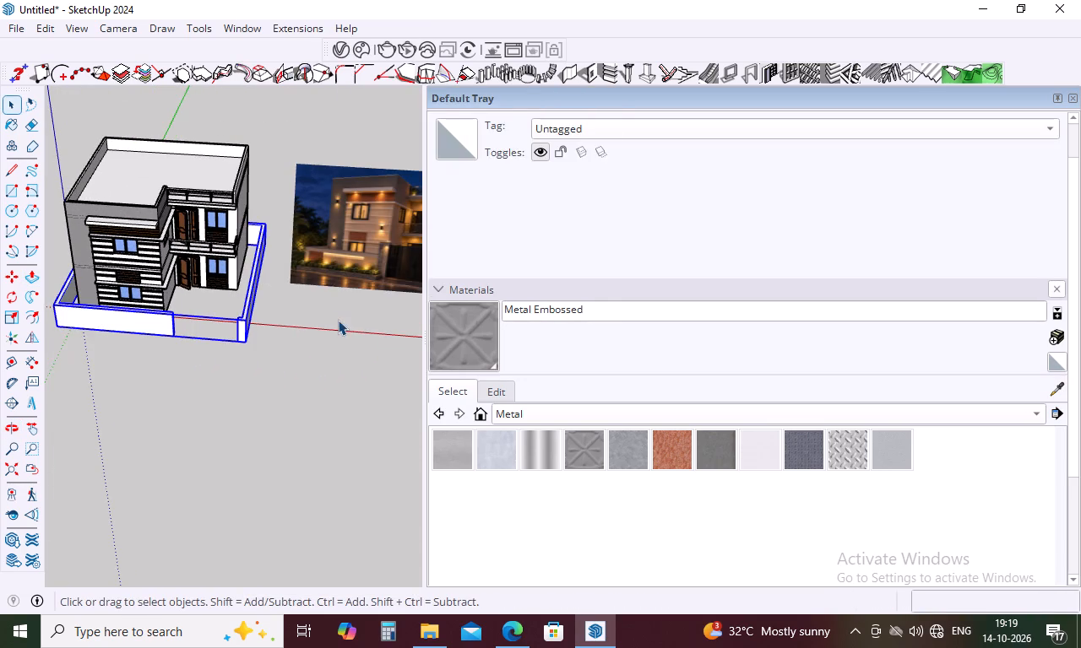
pyautogui.click(338, 322)
# Examine the gate, gate pillars and side wall end in the reference image.
pyautogui.scroll(-3, 272, 309)
pyautogui.moveTo(274, 306); pyautogui.dragTo(367, 262, button='middle')
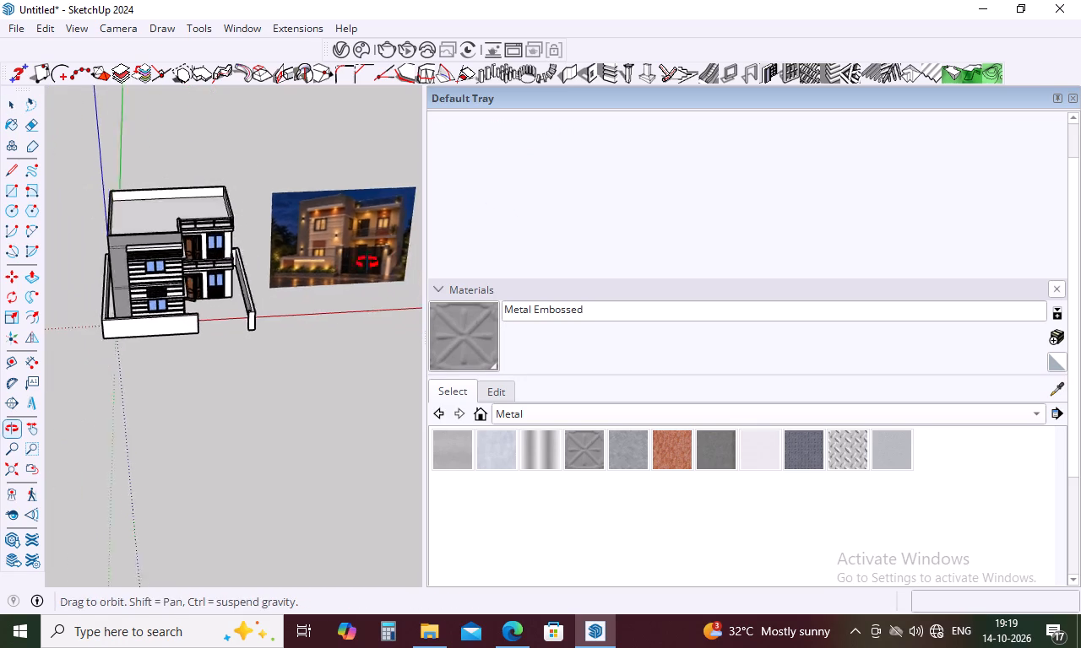
pyautogui.moveTo(367, 262); pyautogui.dragTo(383, 246, button='middle')
pyautogui.scroll(11, 391, 267)
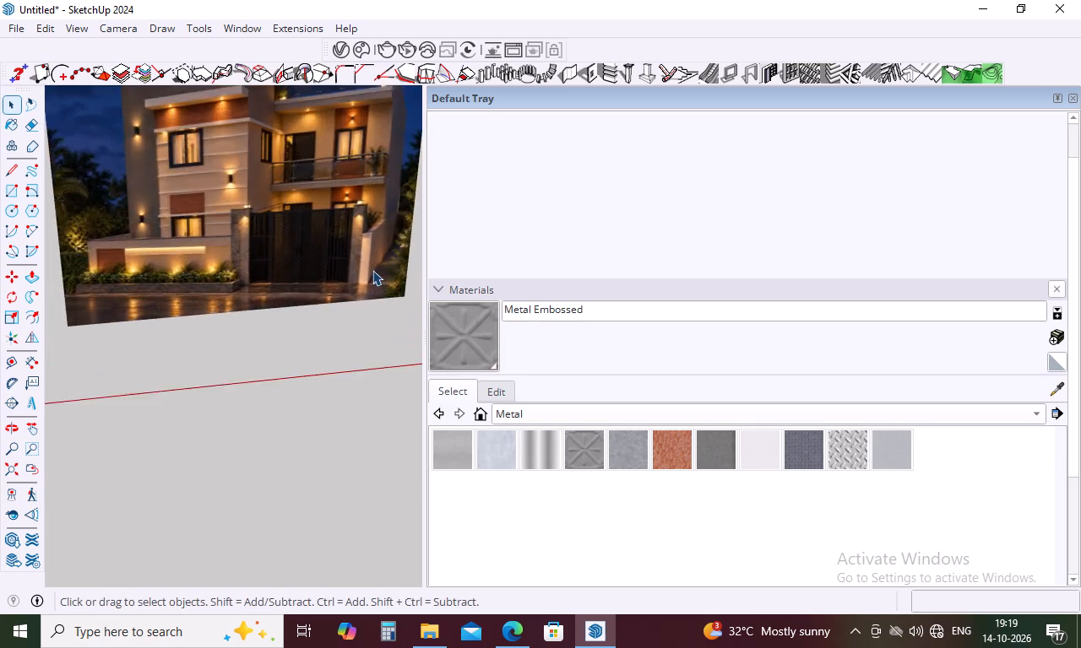
pyautogui.scroll(8, 372, 270)
pyautogui.moveTo(359, 263); pyautogui.dragTo(399, 247, button='middle')
pyautogui.scroll(-10, 369, 260)
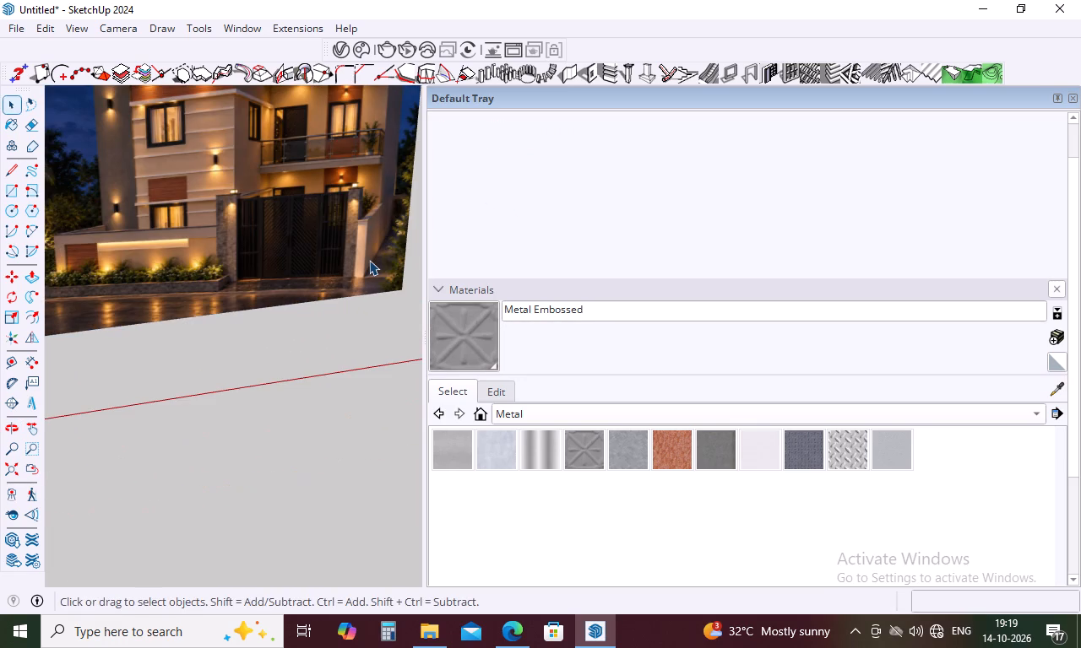
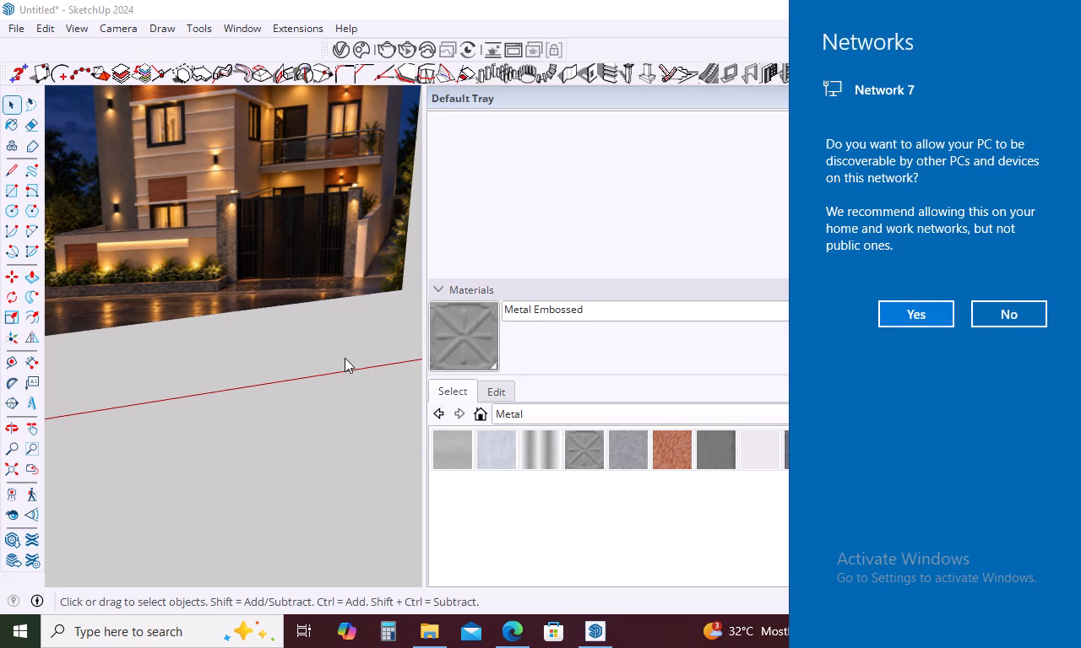
# Allow the PC to be discoverable on the network.
pyautogui.click(928, 315)
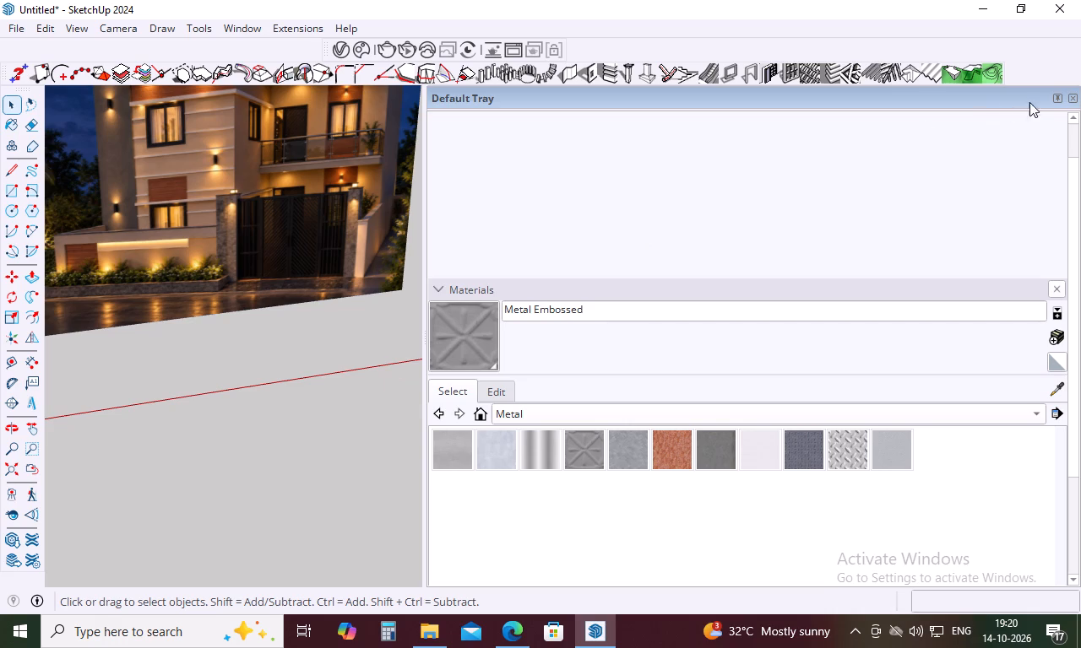
# Close the Default Tray.
pyautogui.click(1072, 97)
# Draw a small rectangular gate pillar base on the ground against the front boundary wall's end at the gate opening.
pyautogui.scroll(-9, 632, 333)
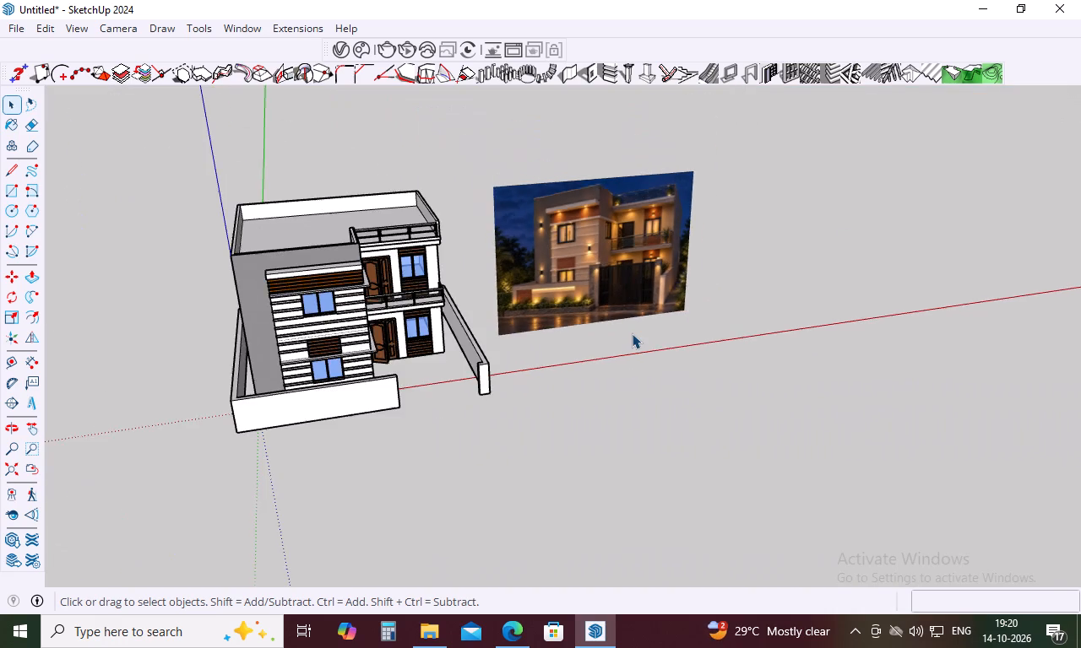
pyautogui.moveTo(585, 381); pyautogui.dragTo(493, 328, button='middle')
pyautogui.scroll(9, 340, 406)
pyautogui.moveTo(467, 363); pyautogui.dragTo(444, 466, button='middle')
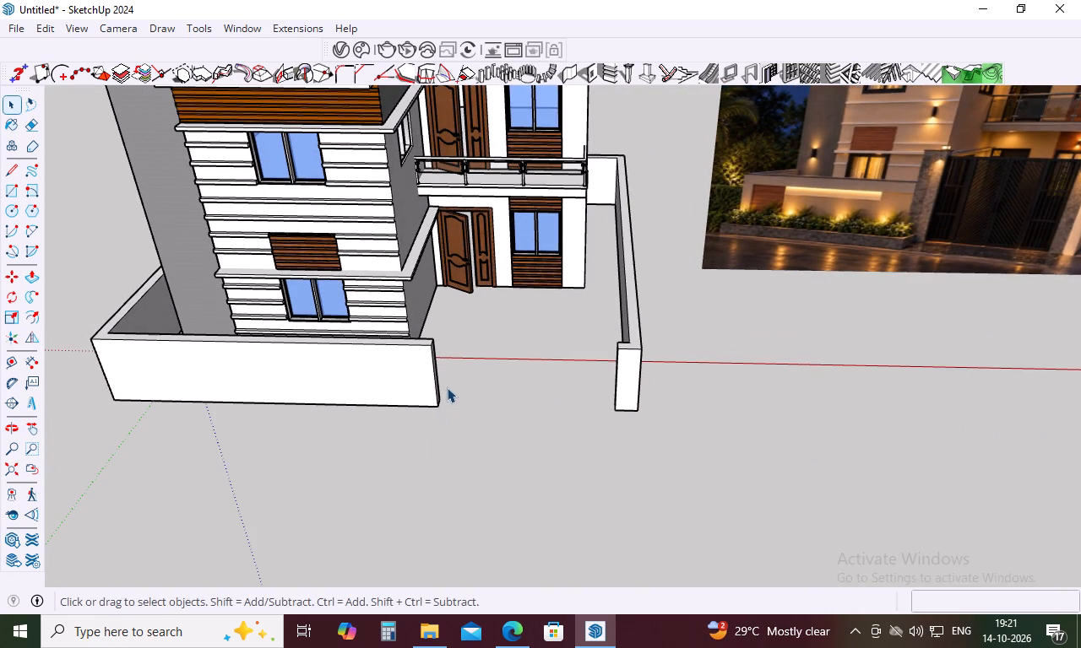
pyautogui.press('Escape')
pyautogui.press('r')
pyautogui.scroll(4, 447, 386)
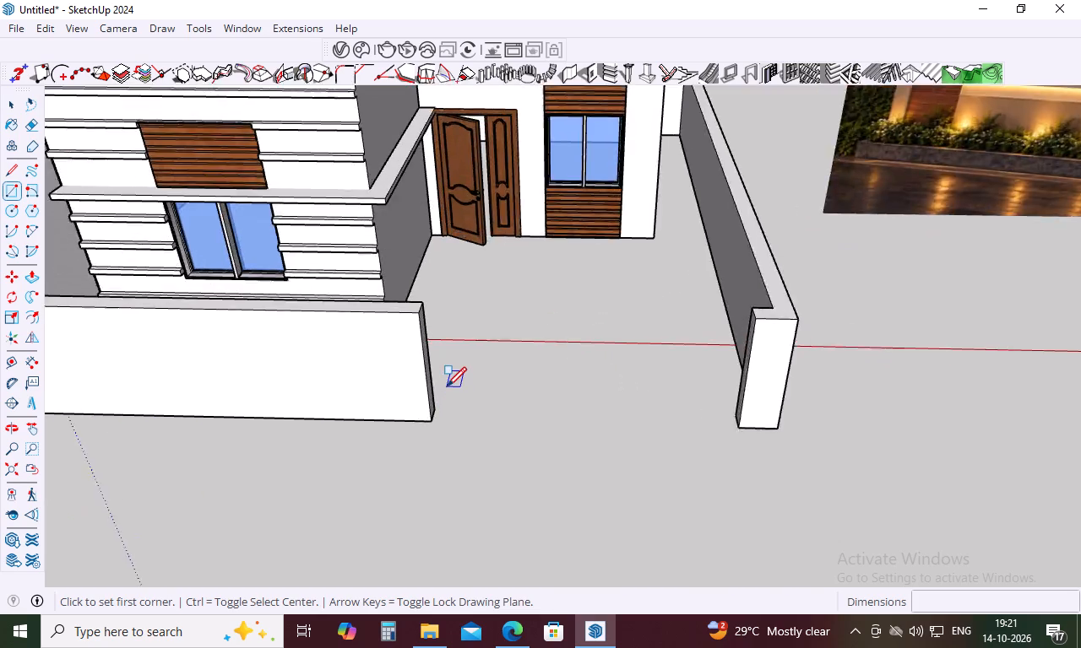
pyautogui.scroll(10, 447, 386)
pyautogui.click(426, 400)
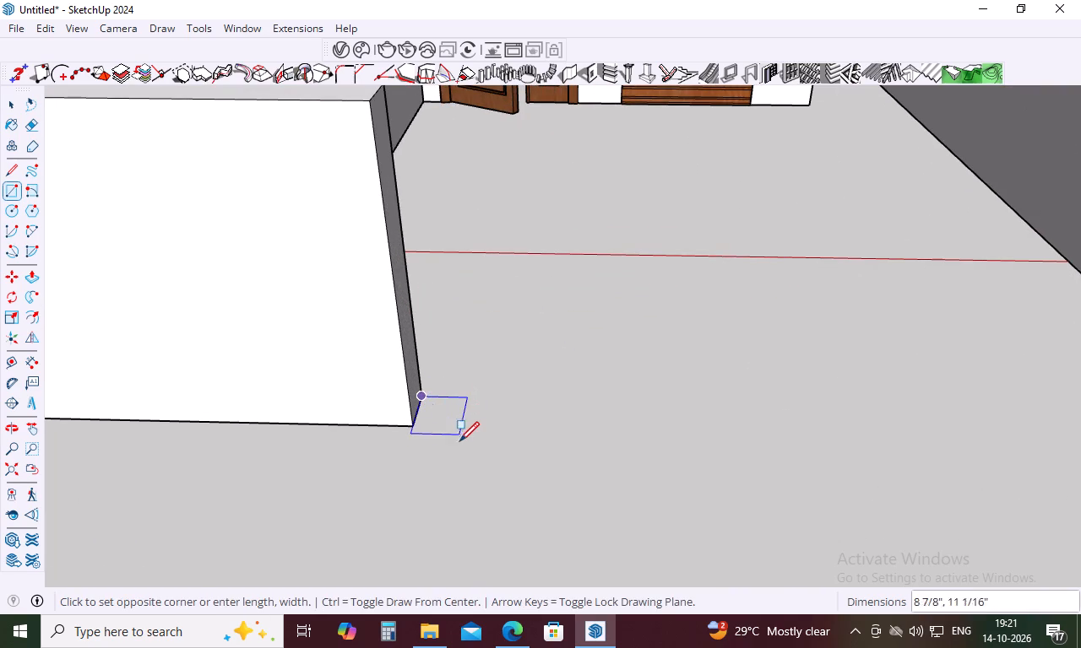
pyautogui.click(459, 455)
# Copy the pillar base rectangle about 11' 2 1/2" across the gate opening to the side wall's front end.
pyautogui.scroll(-10, 401, 437)
pyautogui.press('space')
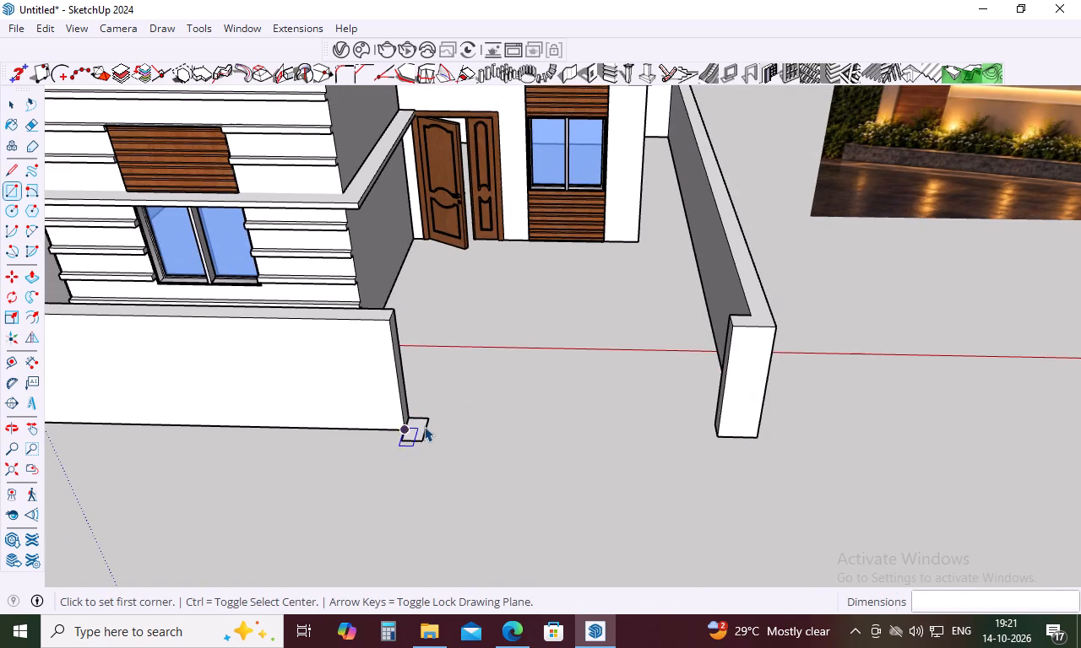
pyautogui.click(416, 433)
pyautogui.doubleClick(416, 433)
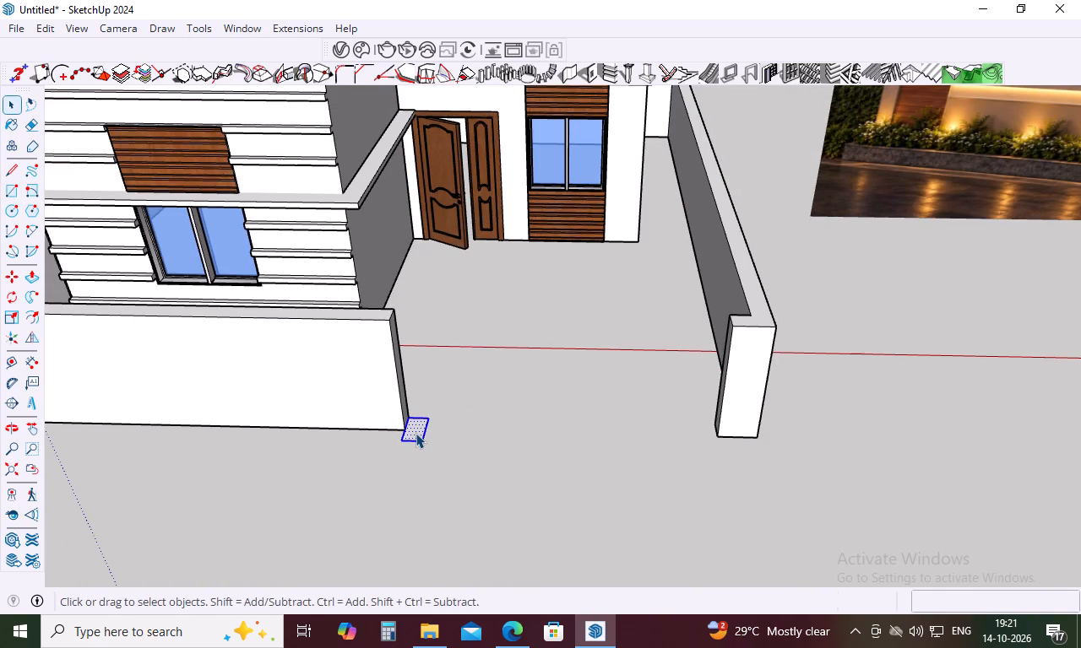
pyautogui.press('m')
pyautogui.scroll(10, 414, 421)
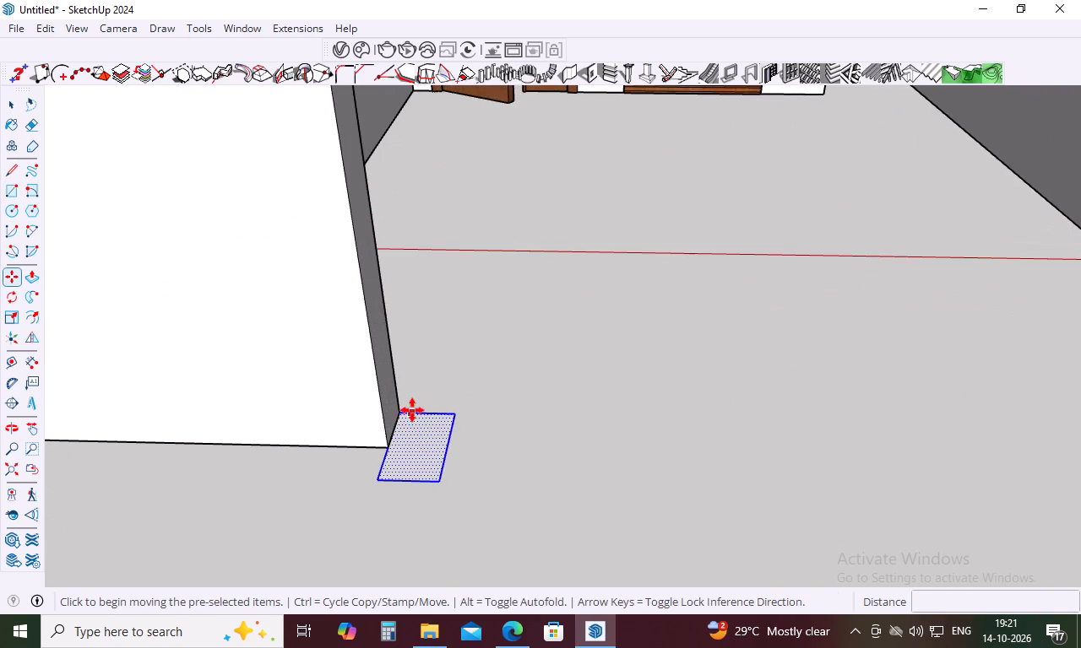
pyautogui.click(455, 409)
pyautogui.scroll(-4, 455, 409)
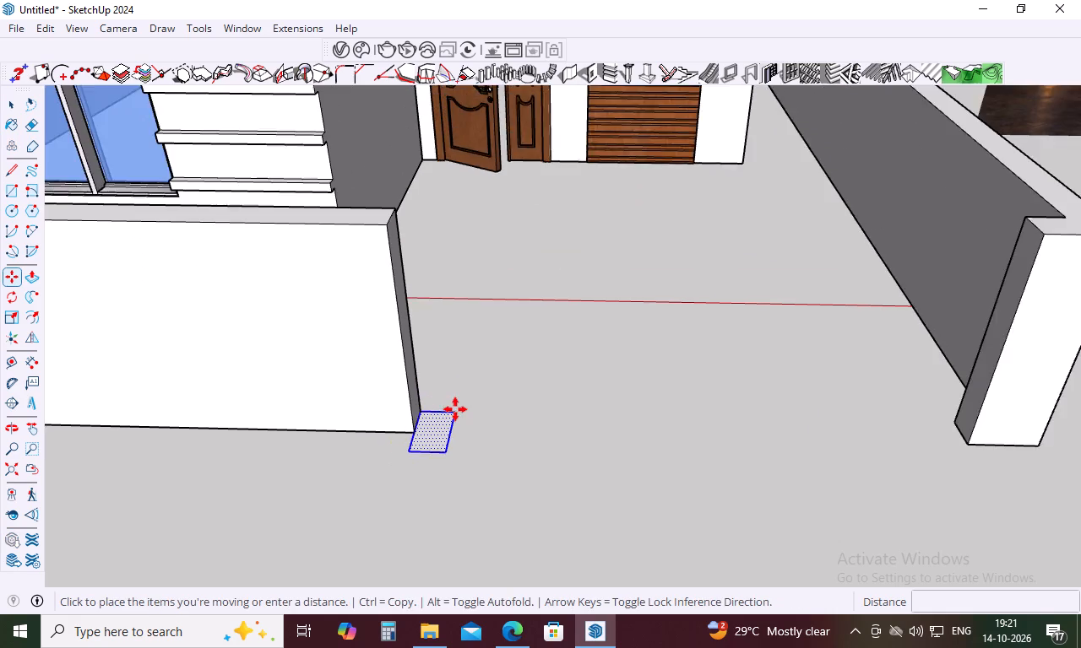
pyautogui.scroll(-6, 455, 409)
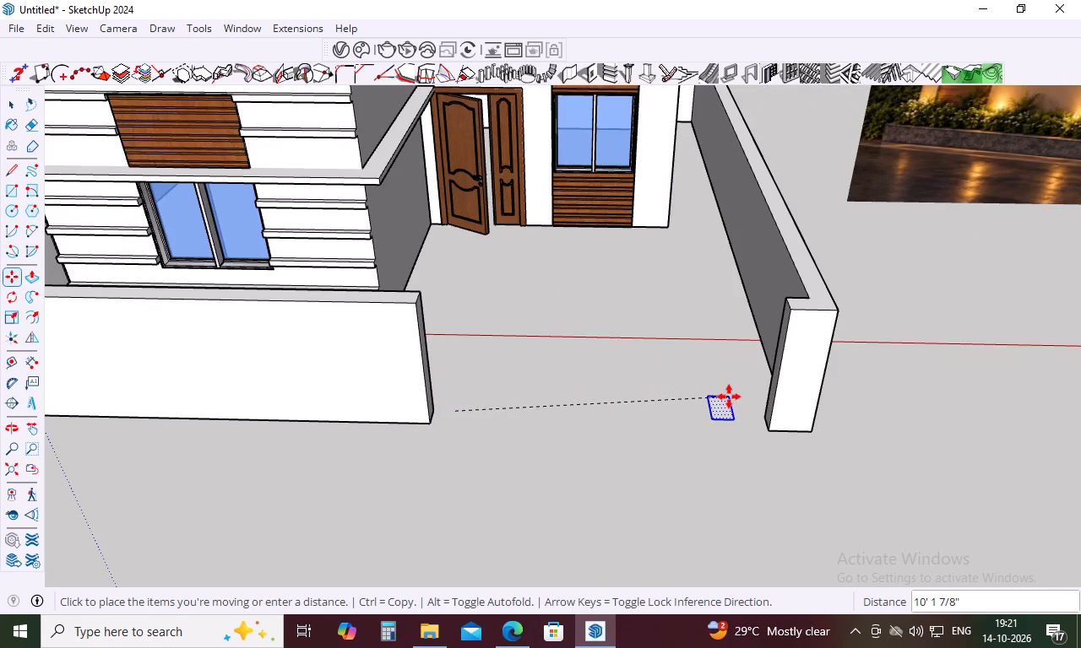
pyautogui.click(765, 415)
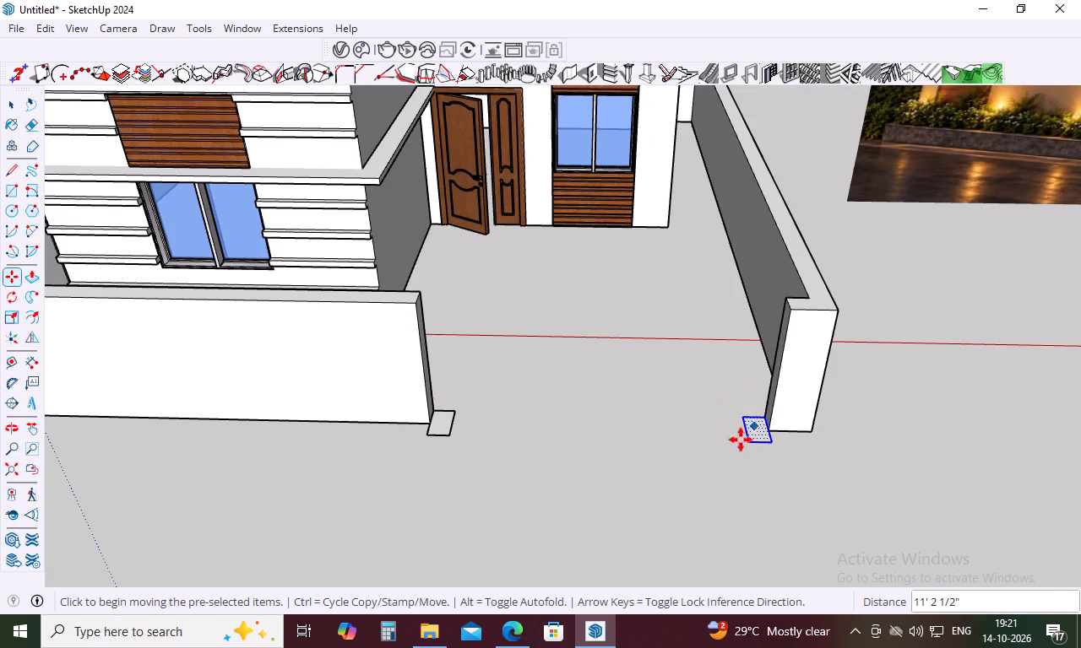
pyautogui.press('space')
pyautogui.click(752, 452)
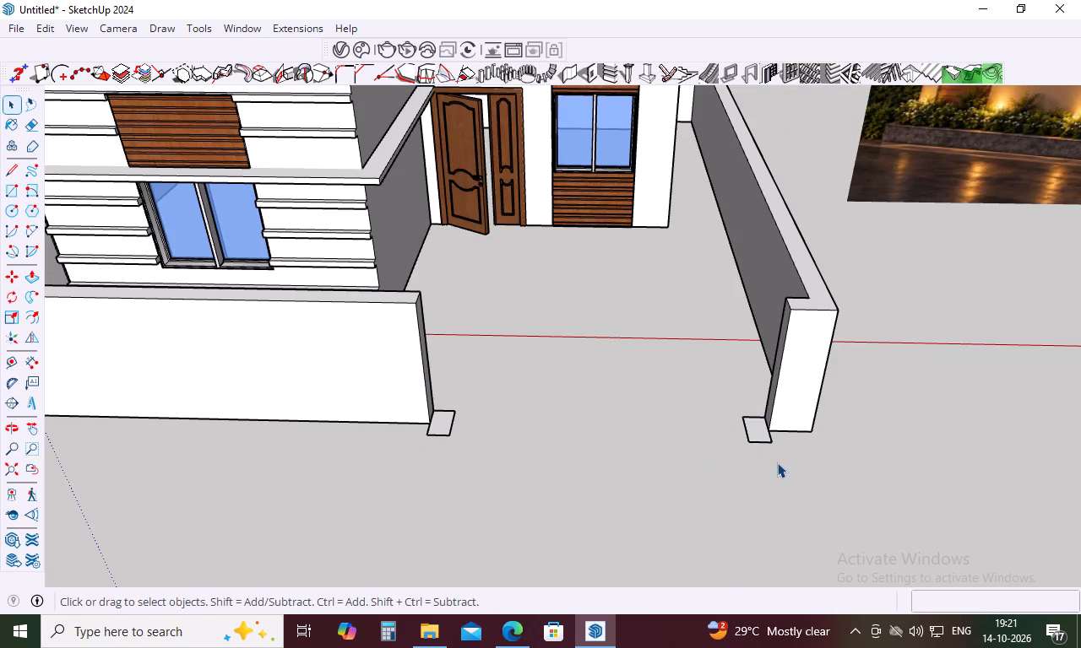
# Pull both gate pillar base rectangles up 7'.
pyautogui.press('p')
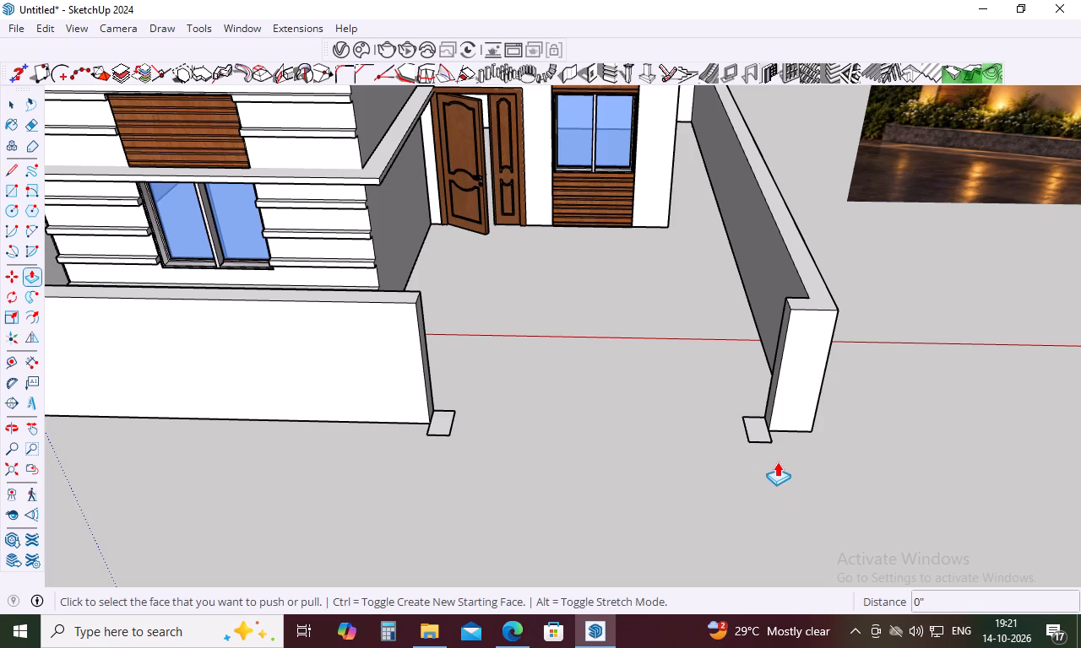
pyautogui.click(769, 436)
pyautogui.scroll(-5, 780, 300)
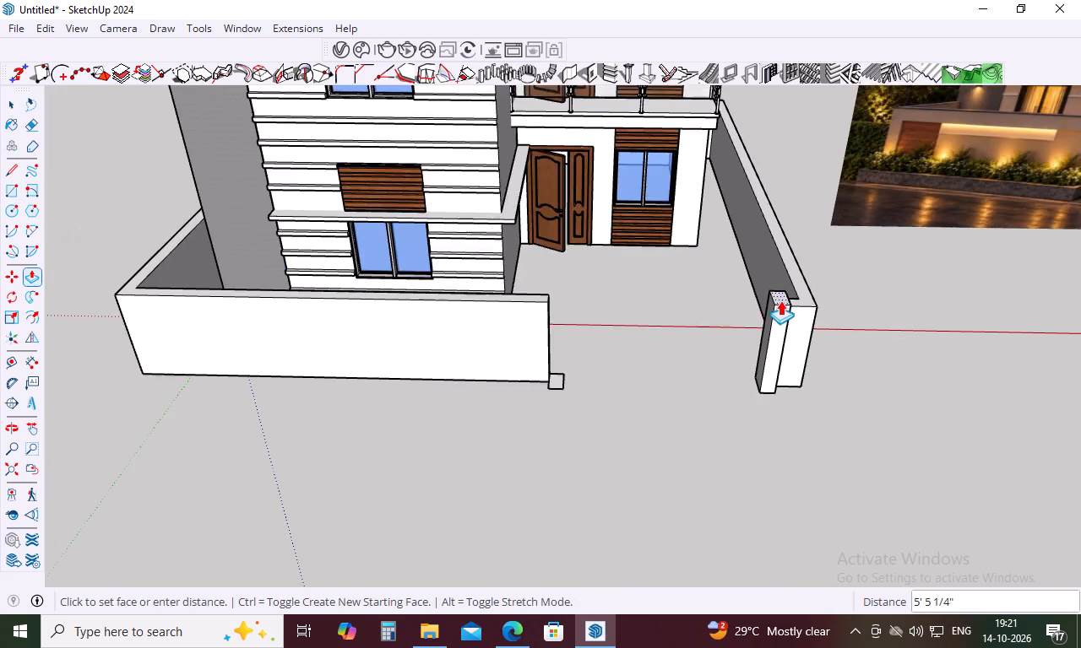
pyautogui.scroll(-7, 776, 298)
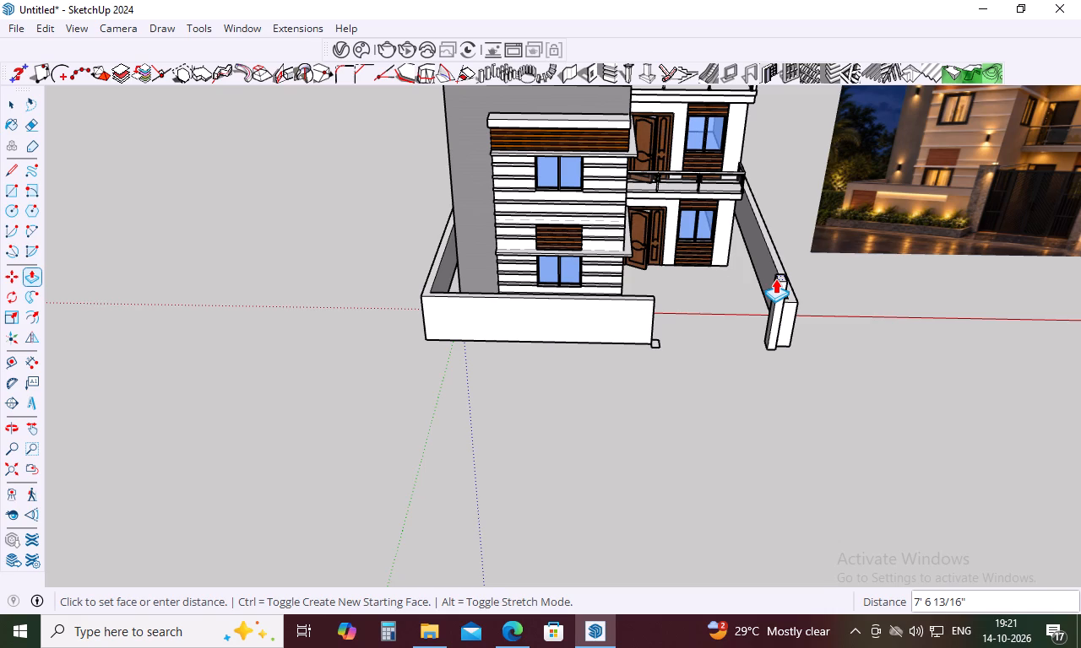
pyautogui.write("7'")
pyautogui.press('Return')
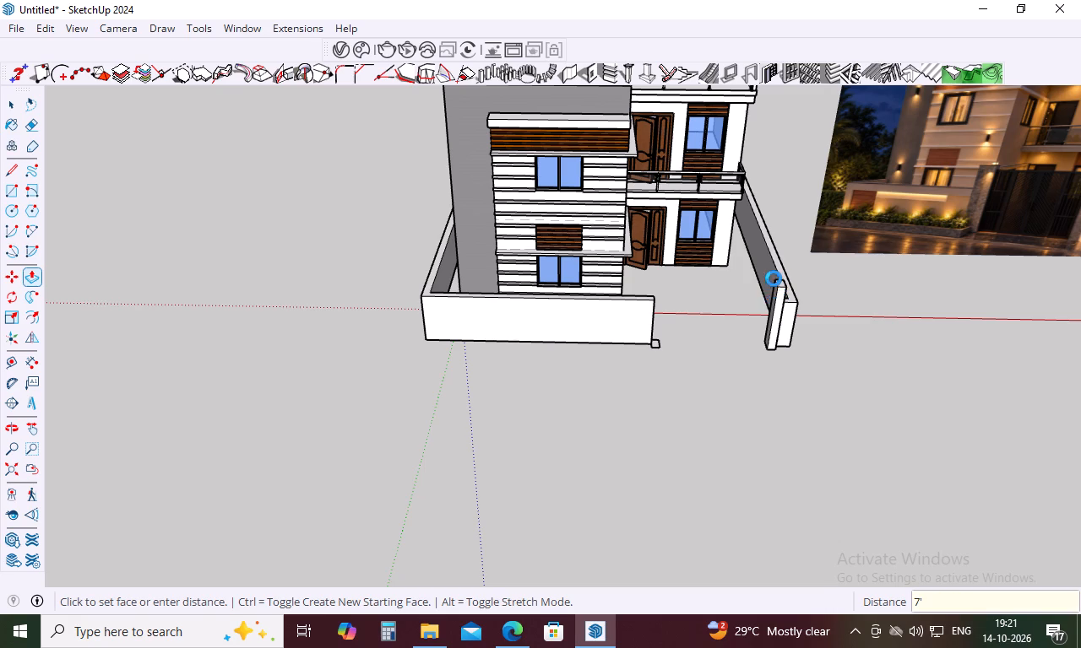
pyautogui.scroll(8, 691, 337)
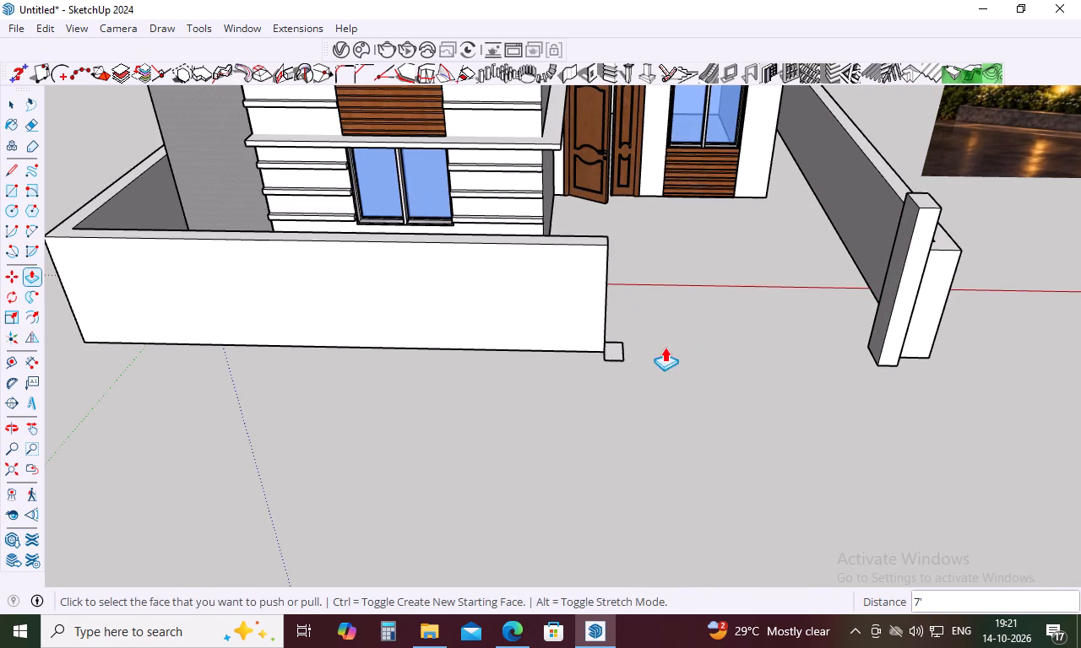
pyautogui.doubleClick(619, 355)
pyautogui.scroll(-4, 612, 350)
pyautogui.press('space')
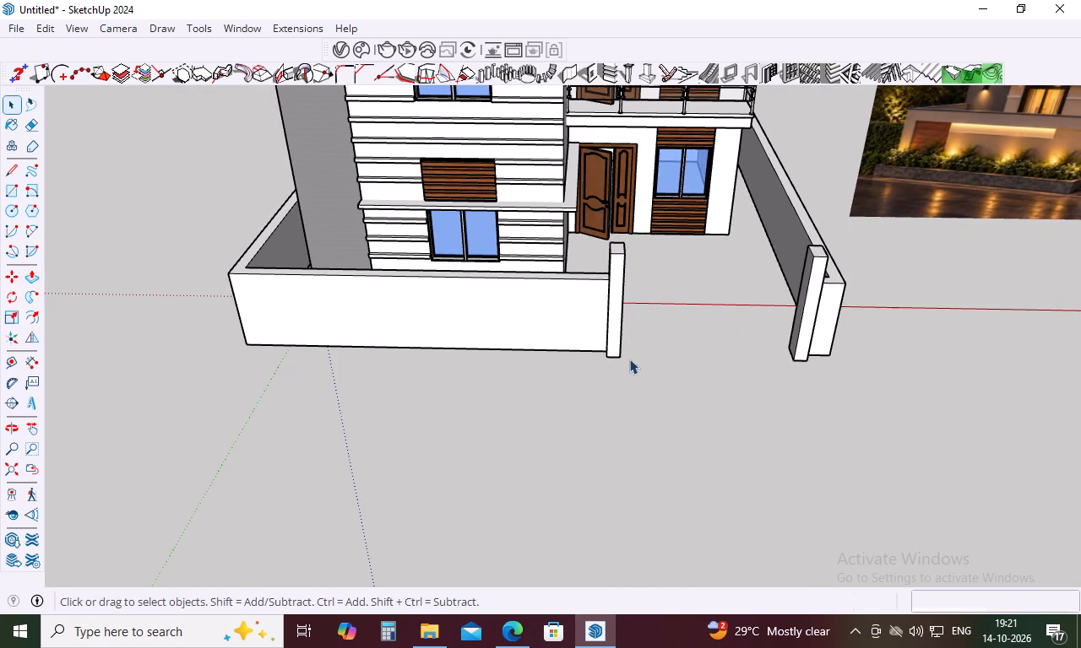
# Make each of the two gate pillars into its own group.
pyautogui.scroll(-8, 545, 316)
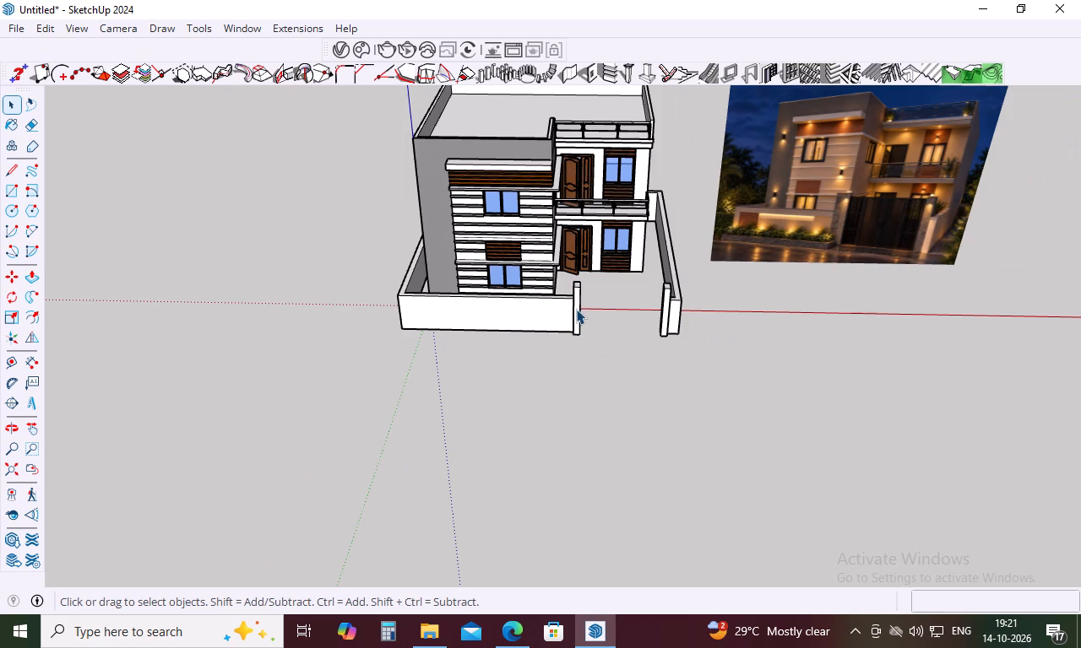
pyautogui.tripleClick(576, 309)
pyautogui.click(576, 309)
pyautogui.rightClick(576, 309)
pyautogui.click(656, 161)
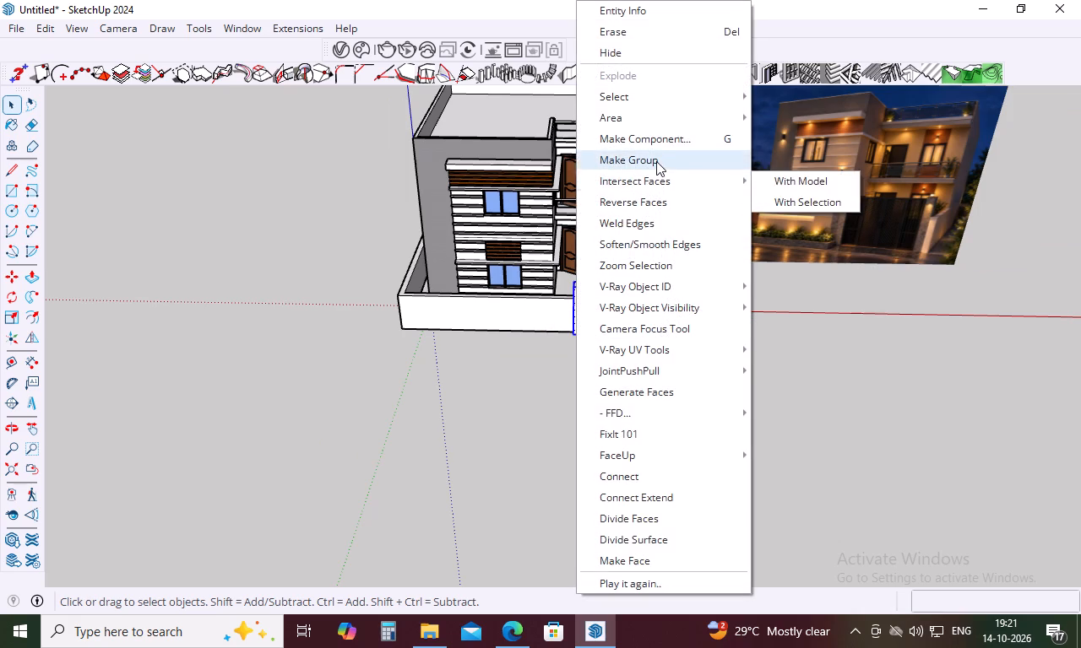
pyautogui.tripleClick(665, 294)
pyautogui.doubleClick(665, 294)
pyautogui.rightClick(665, 294)
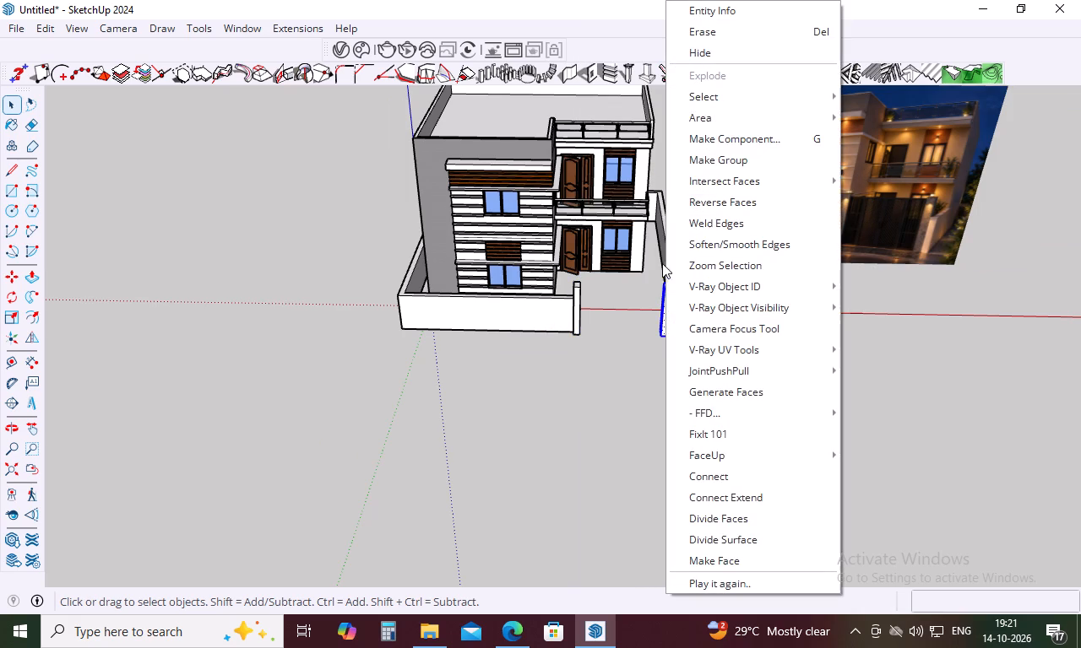
pyautogui.click(708, 162)
pyautogui.click(742, 324)
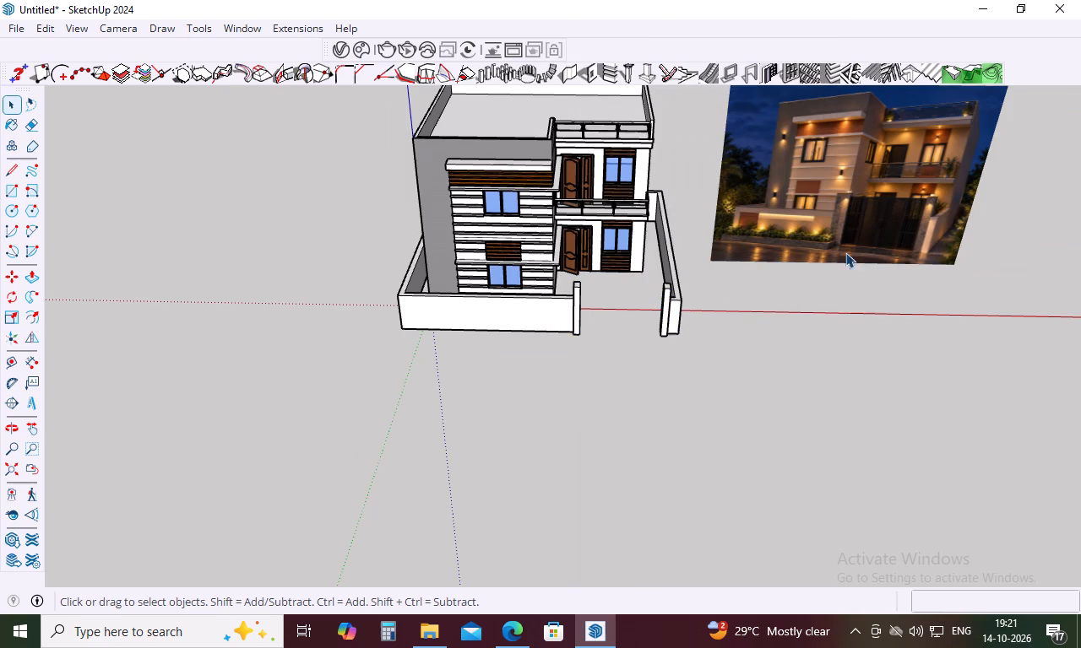
# Examine the gate, its pillars and the front boundary wall in the reference image.
pyautogui.scroll(4, 867, 243)
pyautogui.scroll(5, 953, 226)
pyautogui.scroll(-4, 957, 224)
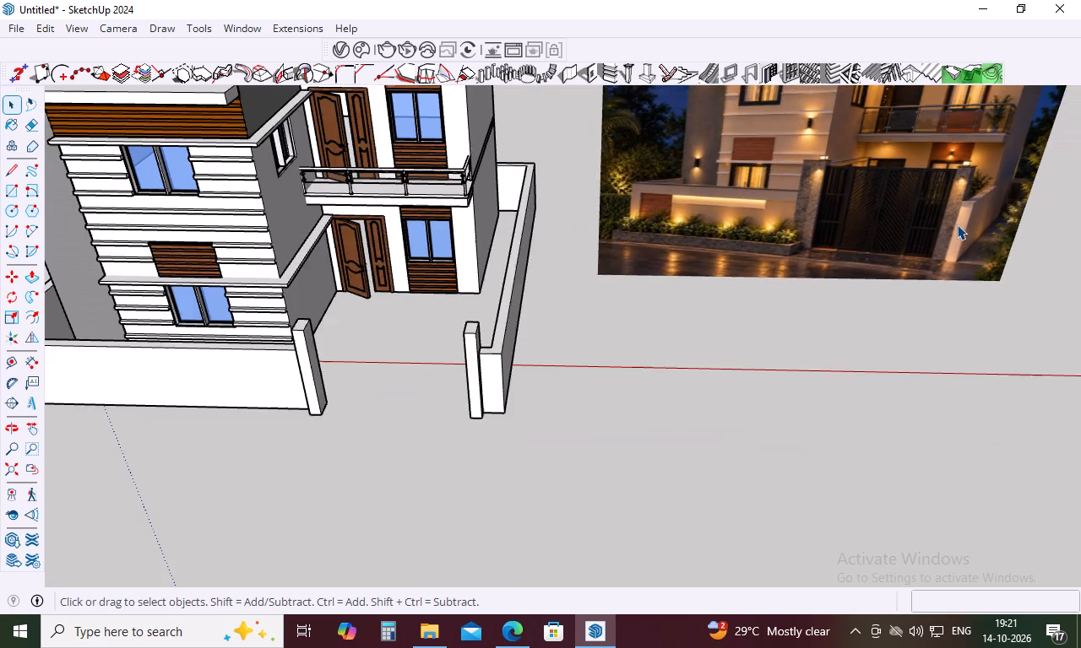
pyautogui.scroll(-4, 957, 224)
pyautogui.moveTo(853, 249); pyautogui.dragTo(880, 244, button='middle')
pyautogui.scroll(4, 818, 219)
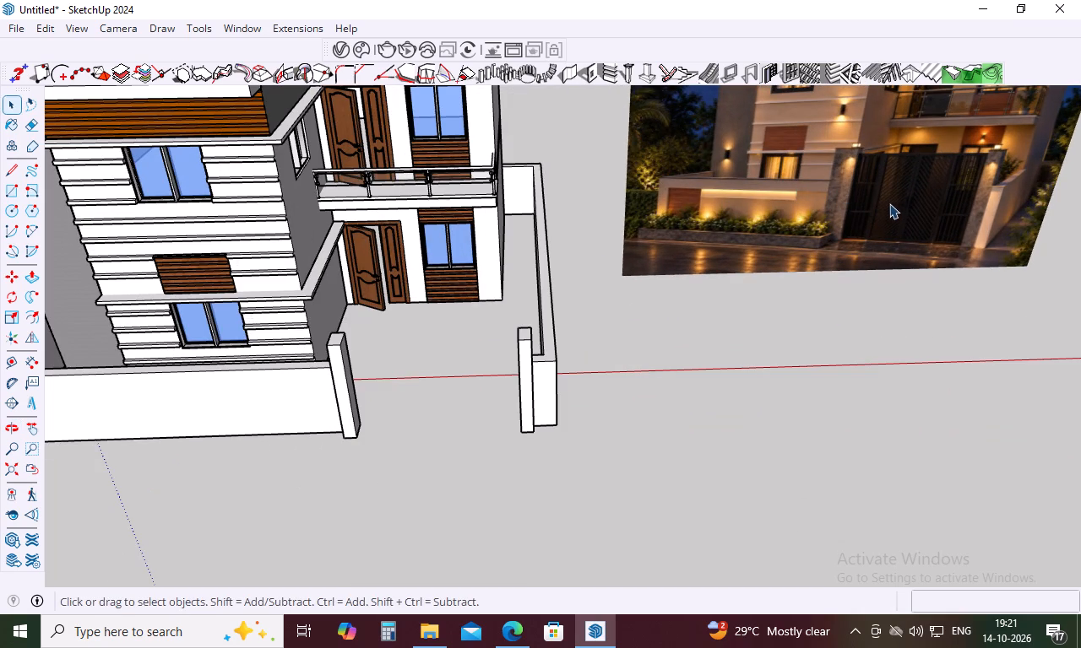
pyautogui.scroll(-6, 919, 213)
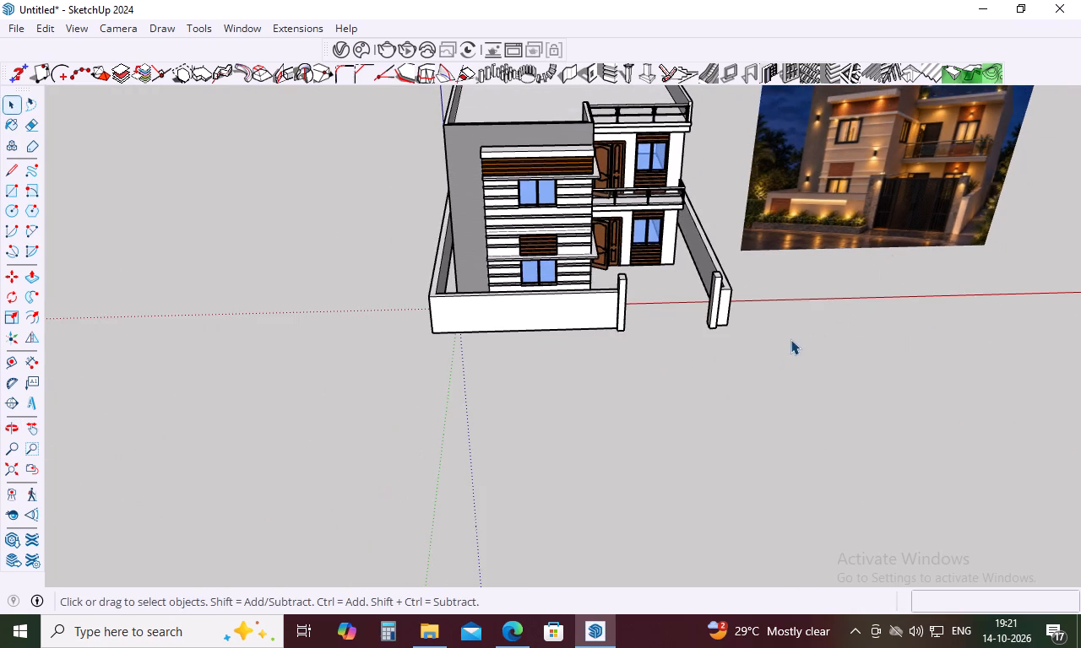
pyautogui.press('Escape')
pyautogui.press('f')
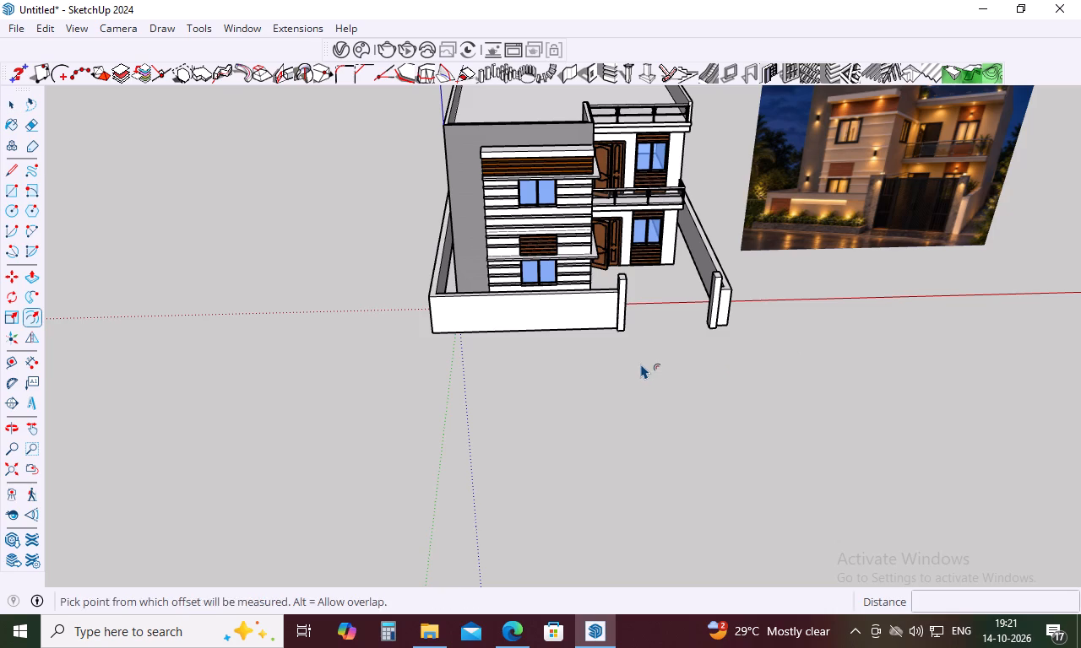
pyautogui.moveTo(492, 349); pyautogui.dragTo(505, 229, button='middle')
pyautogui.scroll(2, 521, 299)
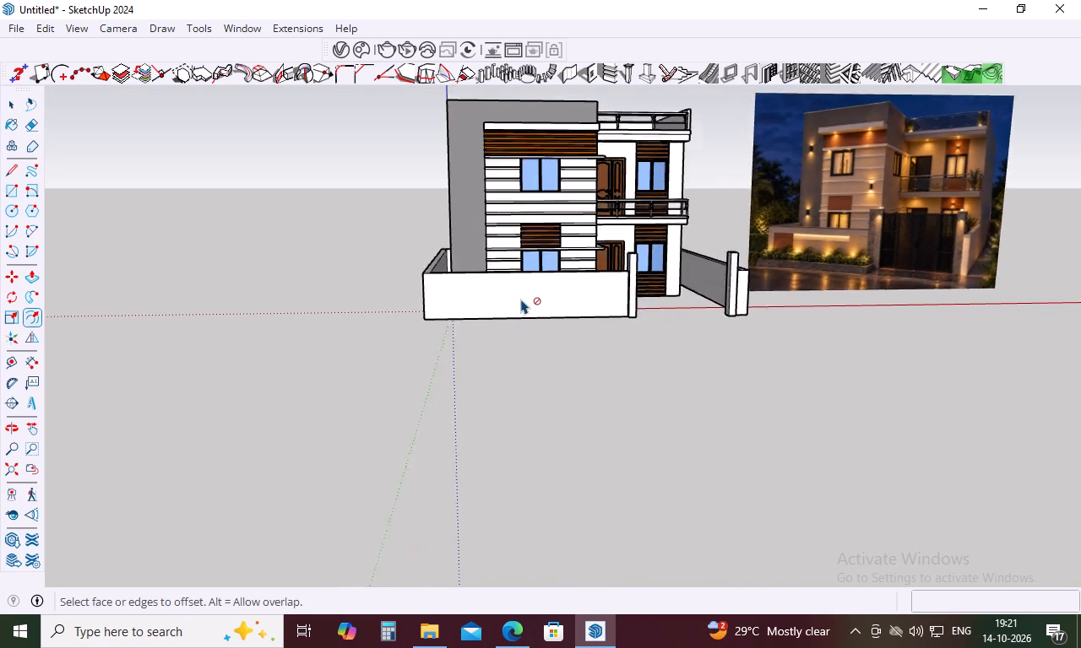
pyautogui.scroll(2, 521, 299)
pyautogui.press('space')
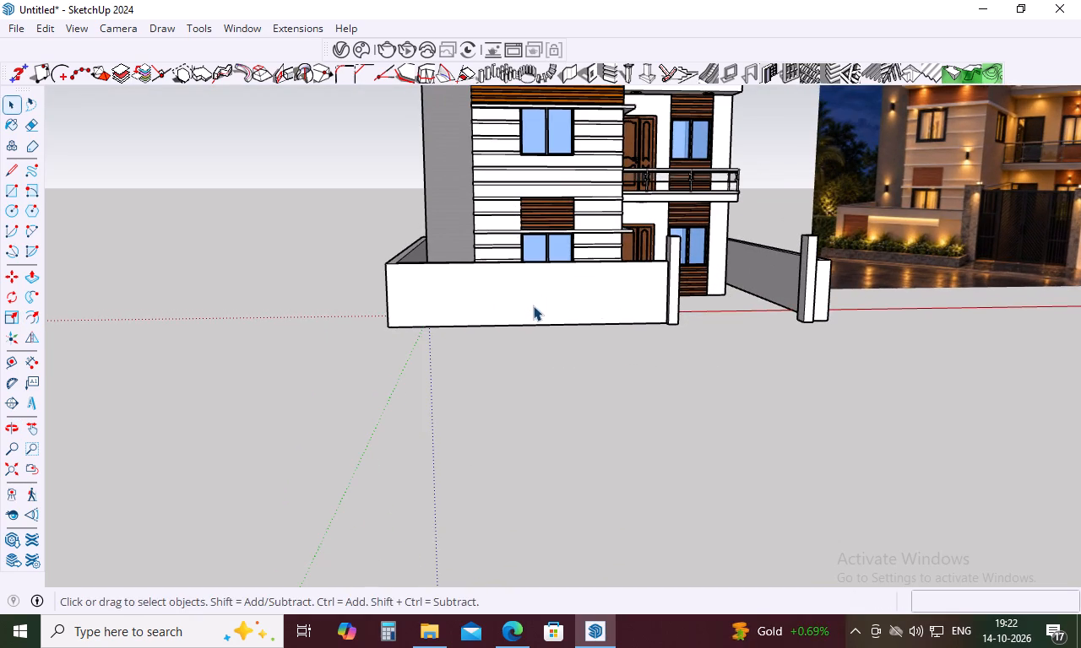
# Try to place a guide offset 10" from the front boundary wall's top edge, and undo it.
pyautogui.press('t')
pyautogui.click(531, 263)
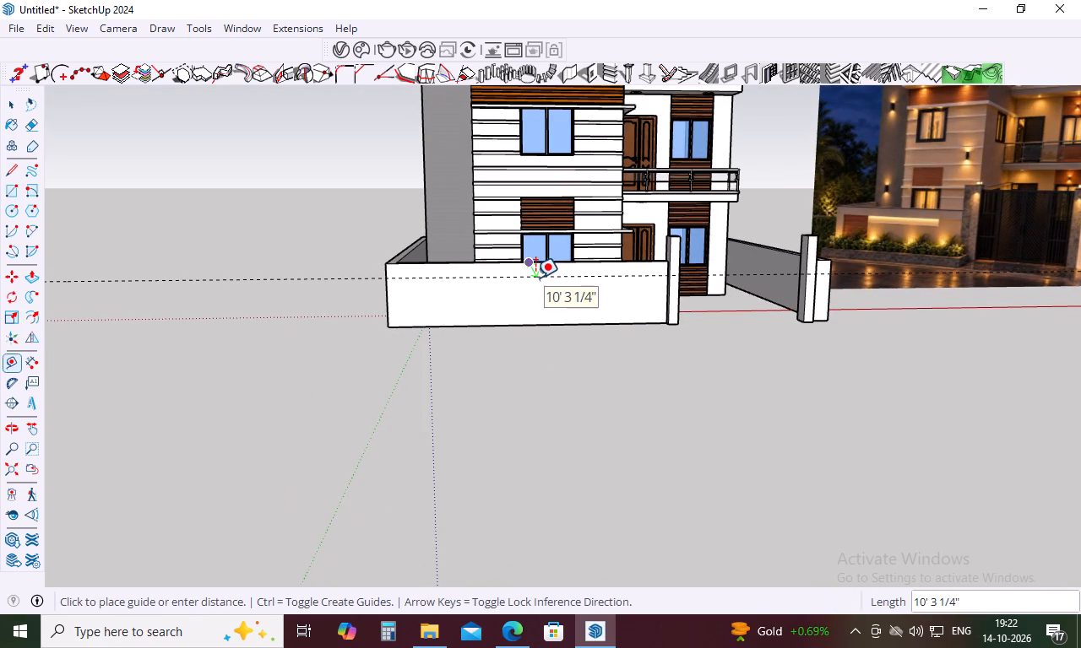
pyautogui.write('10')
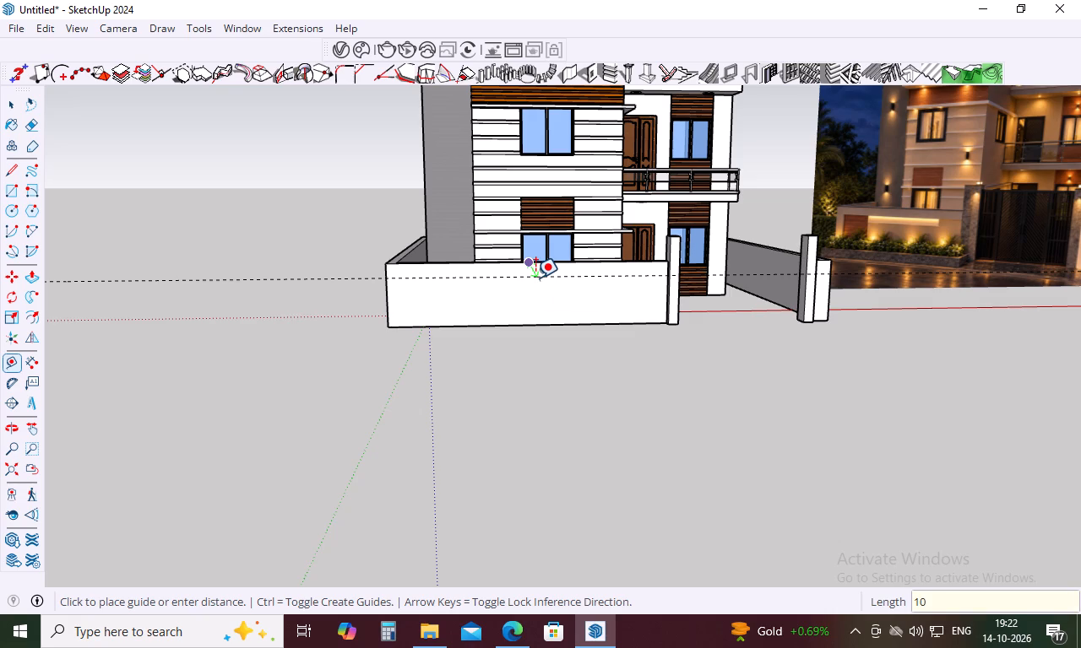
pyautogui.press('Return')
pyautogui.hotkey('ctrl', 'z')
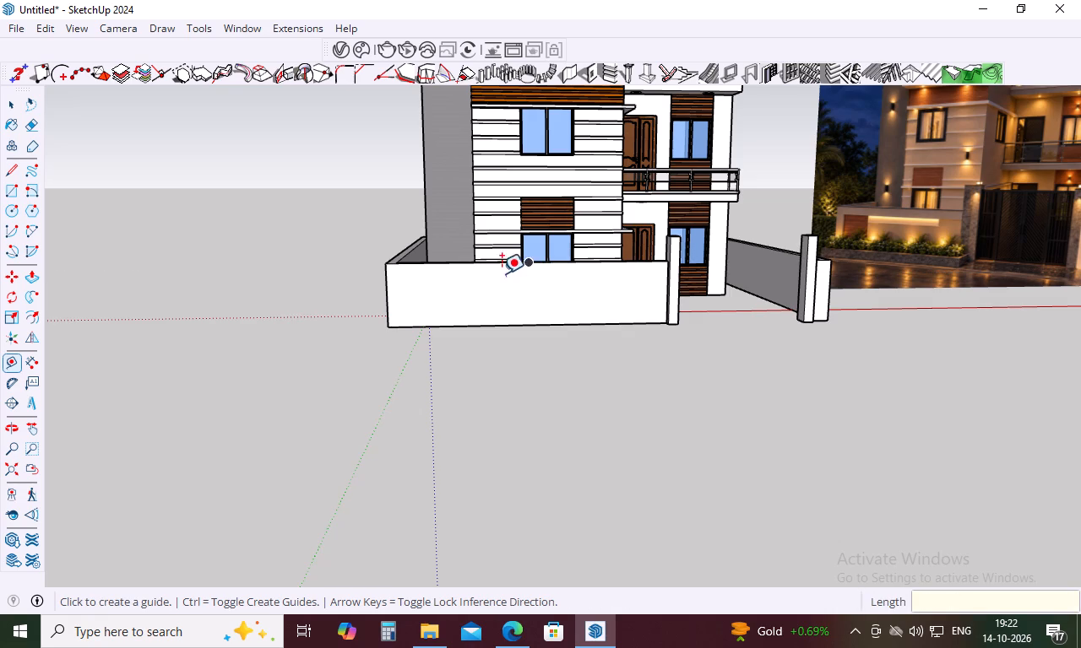
# Place a horizontal guide on the front boundary wall's outer face, 10" below its top edge.
pyautogui.click(505, 263)
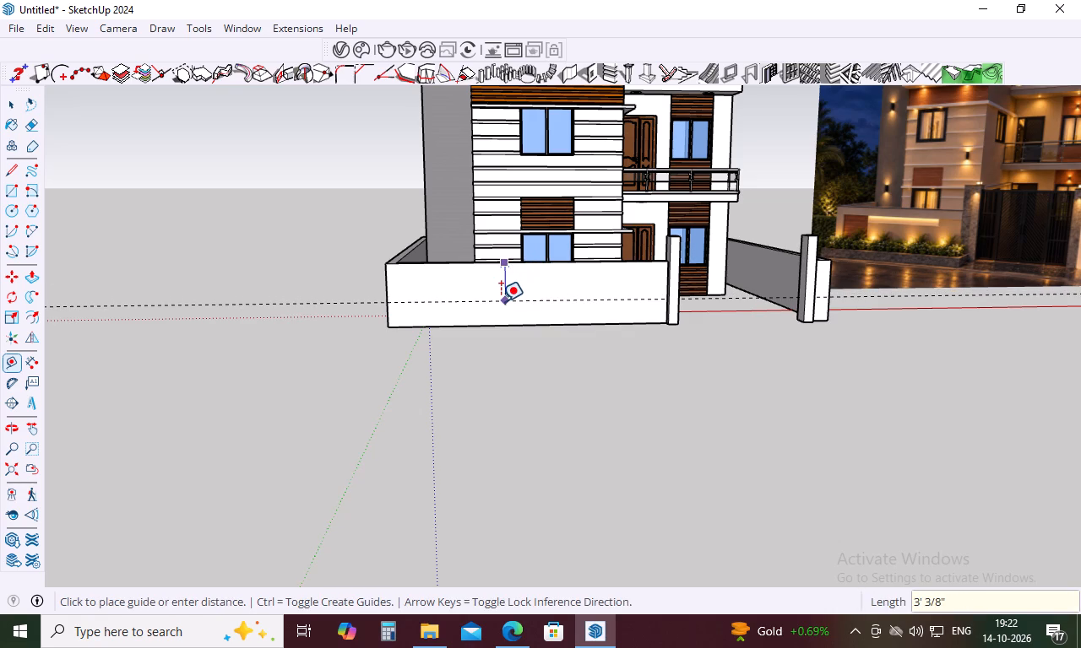
pyautogui.write('10')
pyautogui.press('Return')
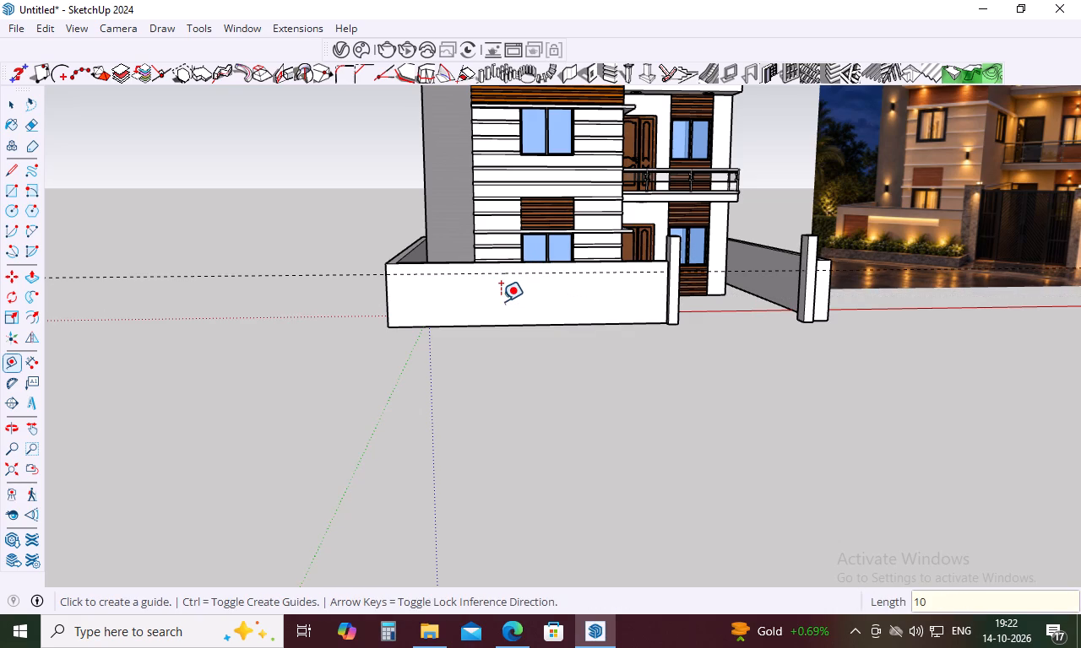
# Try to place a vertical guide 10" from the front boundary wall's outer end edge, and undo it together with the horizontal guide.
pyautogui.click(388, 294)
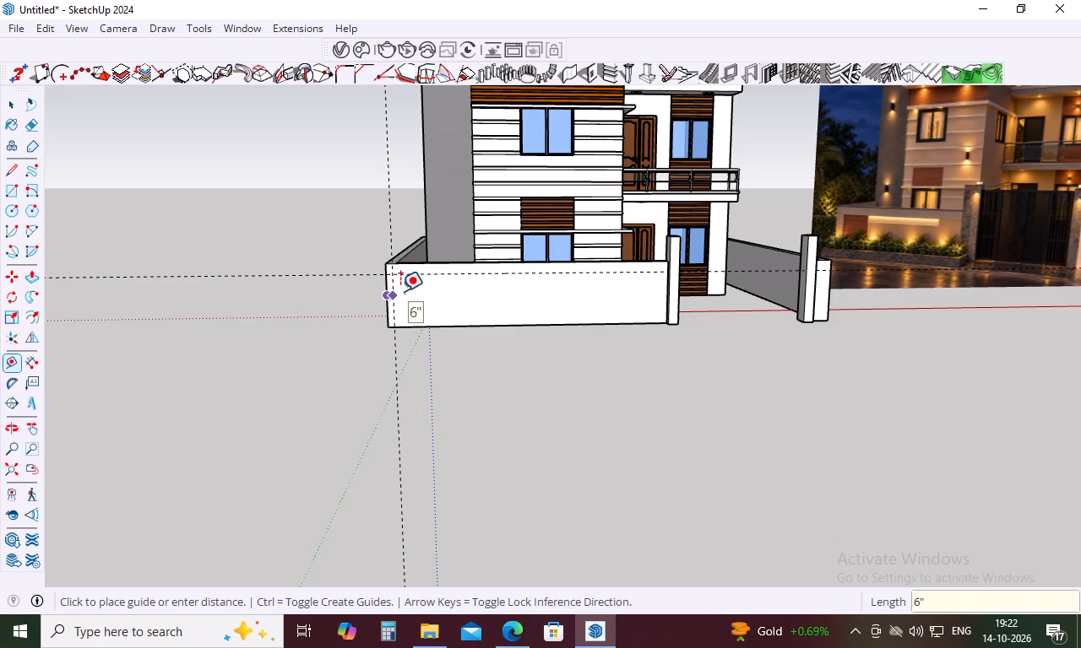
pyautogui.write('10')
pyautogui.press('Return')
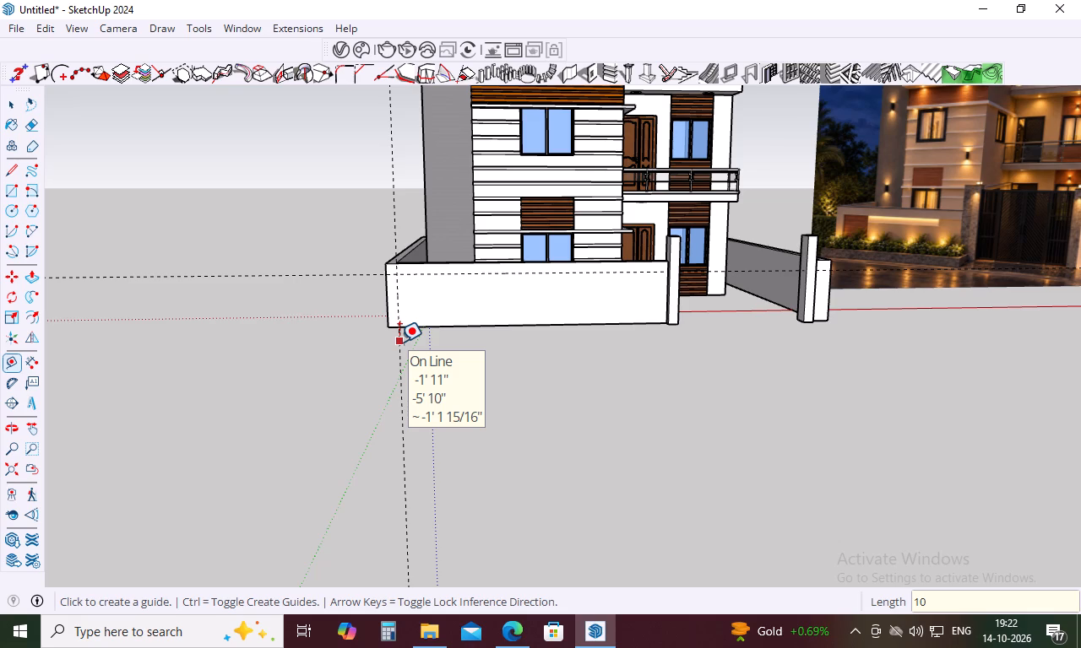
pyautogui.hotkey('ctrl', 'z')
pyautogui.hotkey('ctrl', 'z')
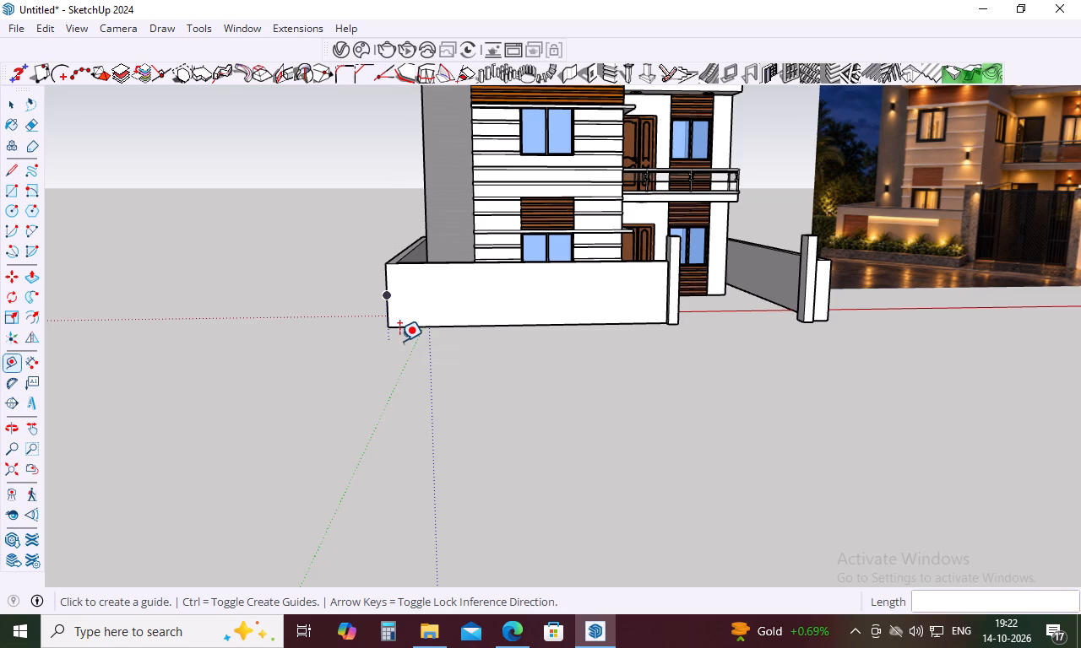
# Place guides on the front boundary wall's outer face, 1' below its top edge and 1' in from its outer end edge.
pyautogui.click(498, 261)
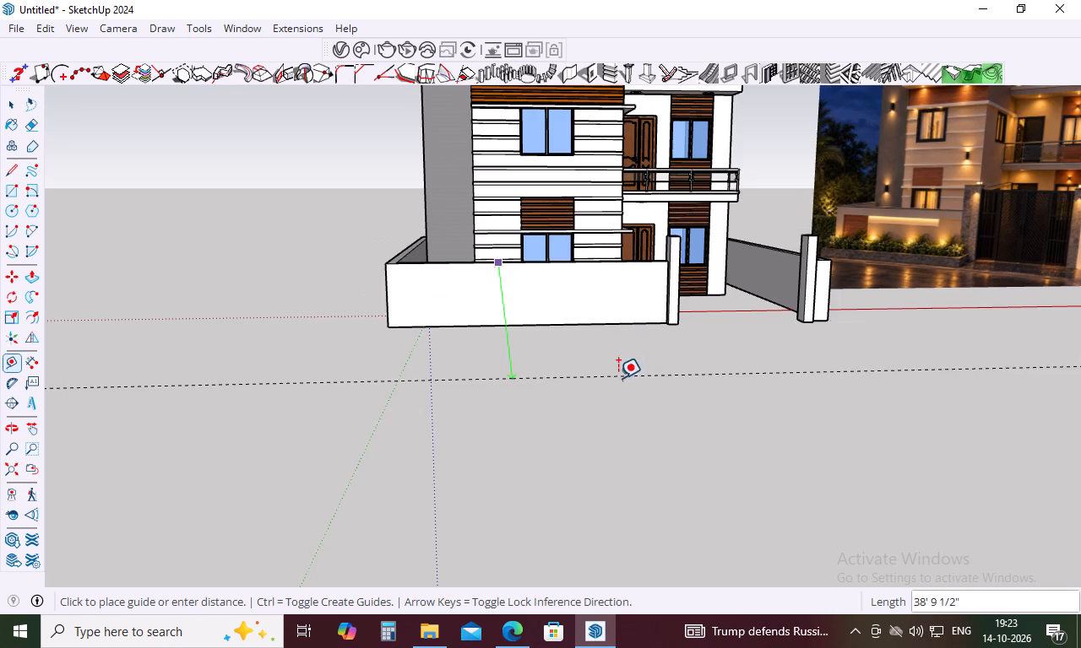
pyautogui.scroll(-9, 541, 366)
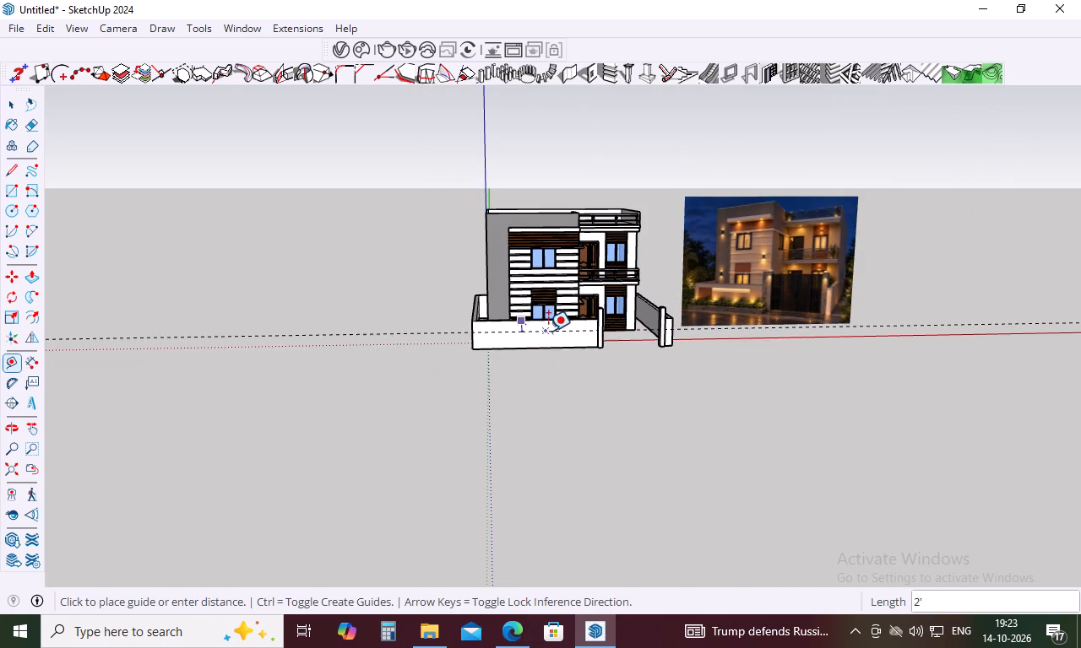
pyautogui.scroll(14, 548, 331)
pyautogui.write("1'")
pyautogui.press('Return')
pyautogui.click(213, 356)
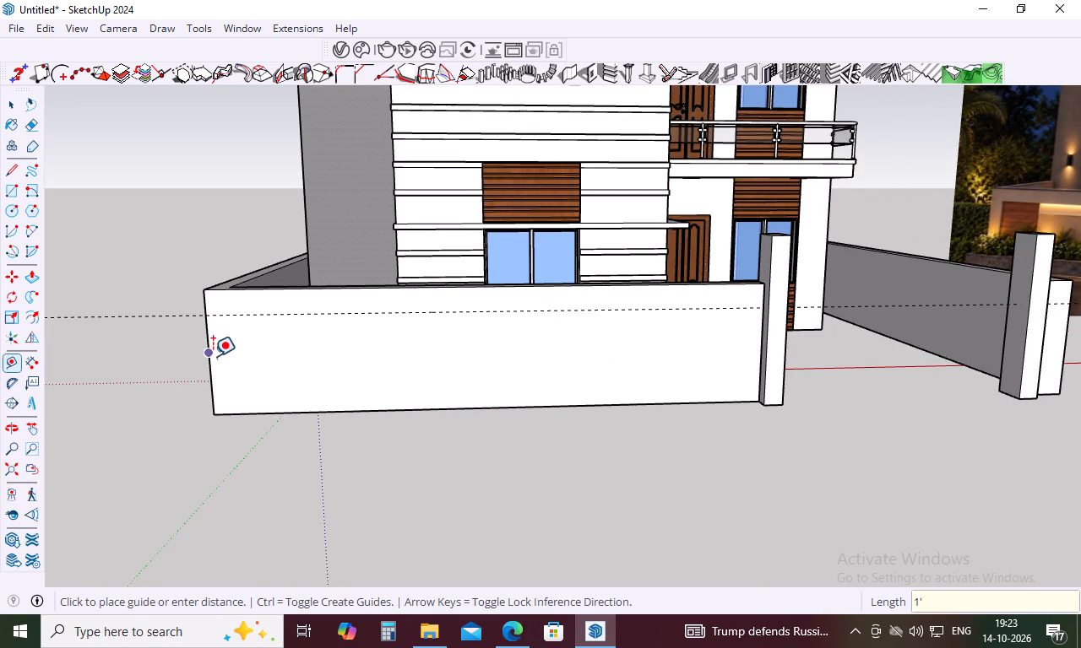
pyautogui.write("1'")
pyautogui.press('Return')
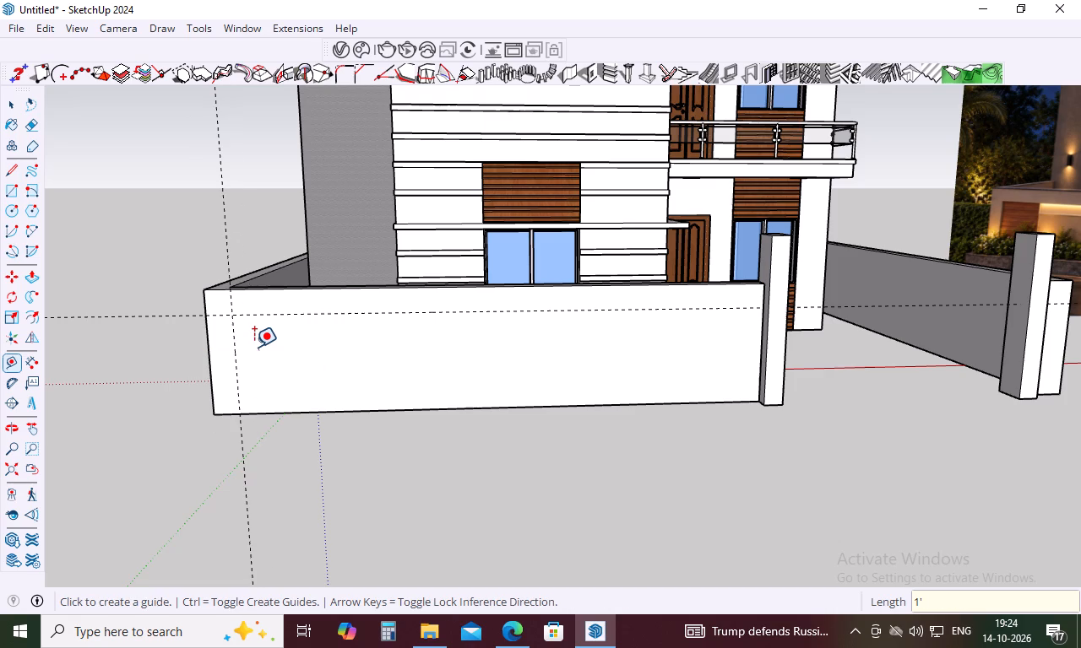
pyautogui.press('space')
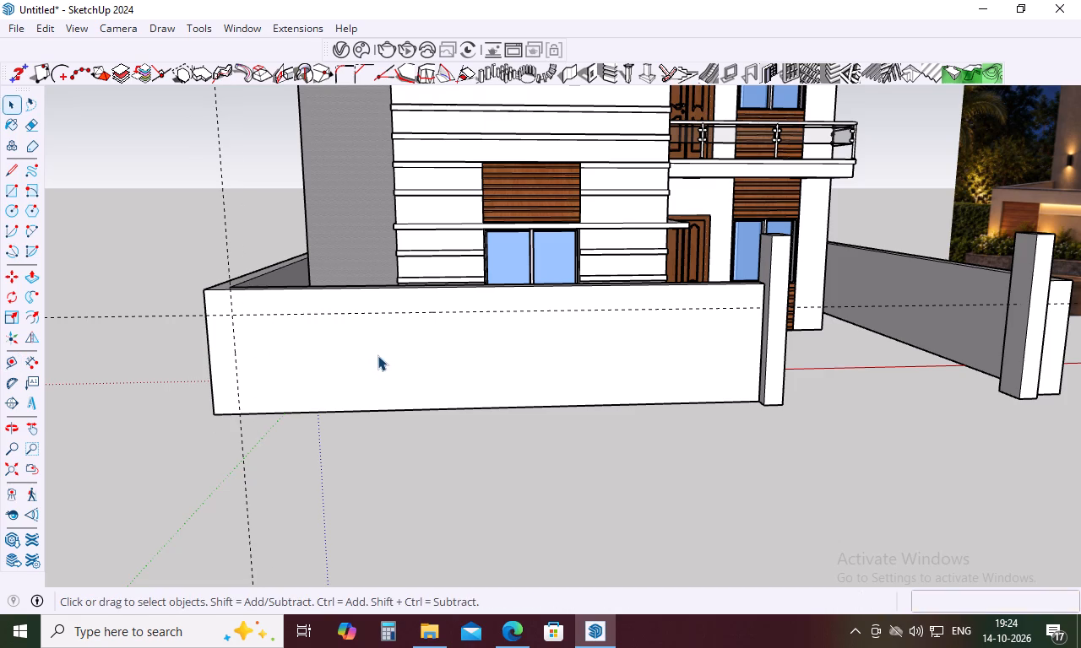
pyautogui.press('Escape')
# Draw an L-shaped border on the wall face from a 1' × 22' 3" top band and 1' × 4' end strip, erasing the edge between them.
pyautogui.press('r')
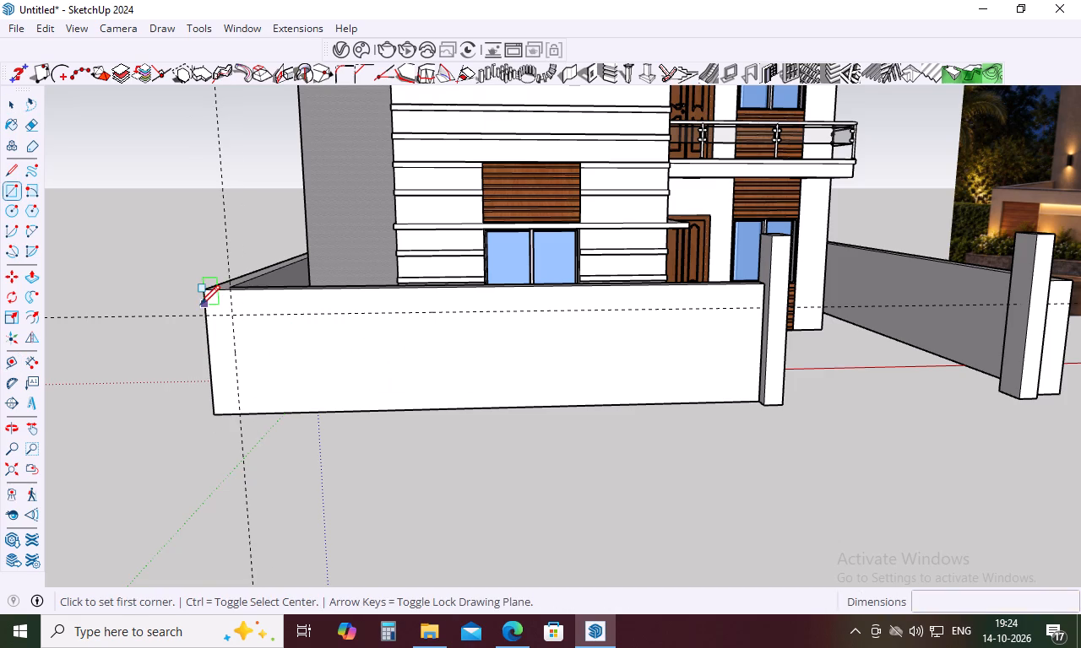
pyautogui.click(201, 316)
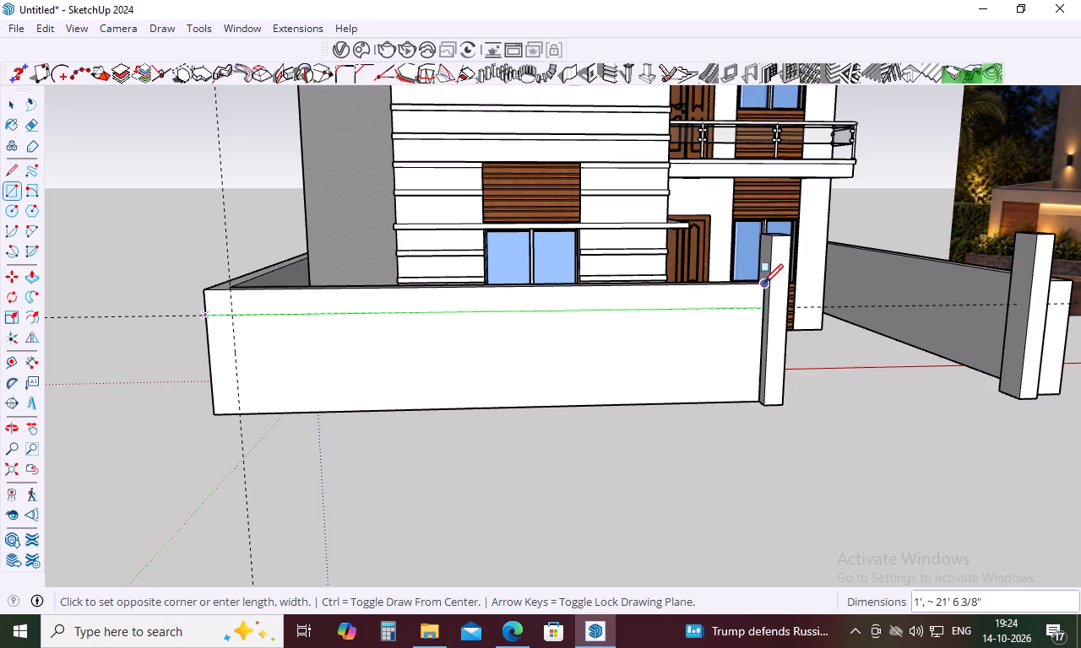
pyautogui.click(761, 285)
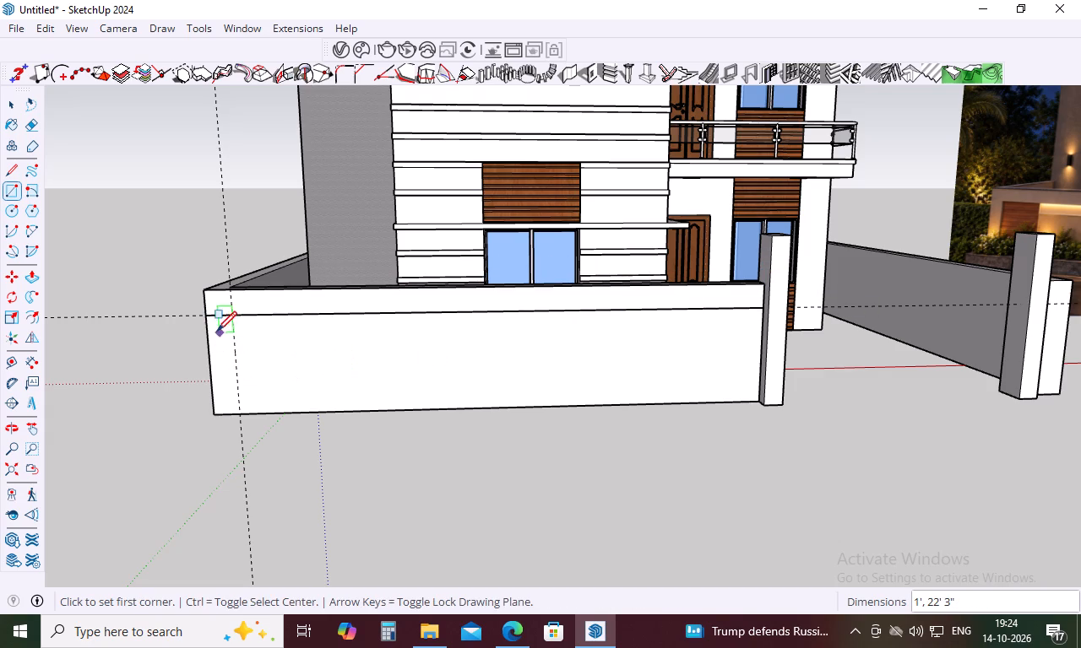
pyautogui.click(209, 320)
pyautogui.click(242, 416)
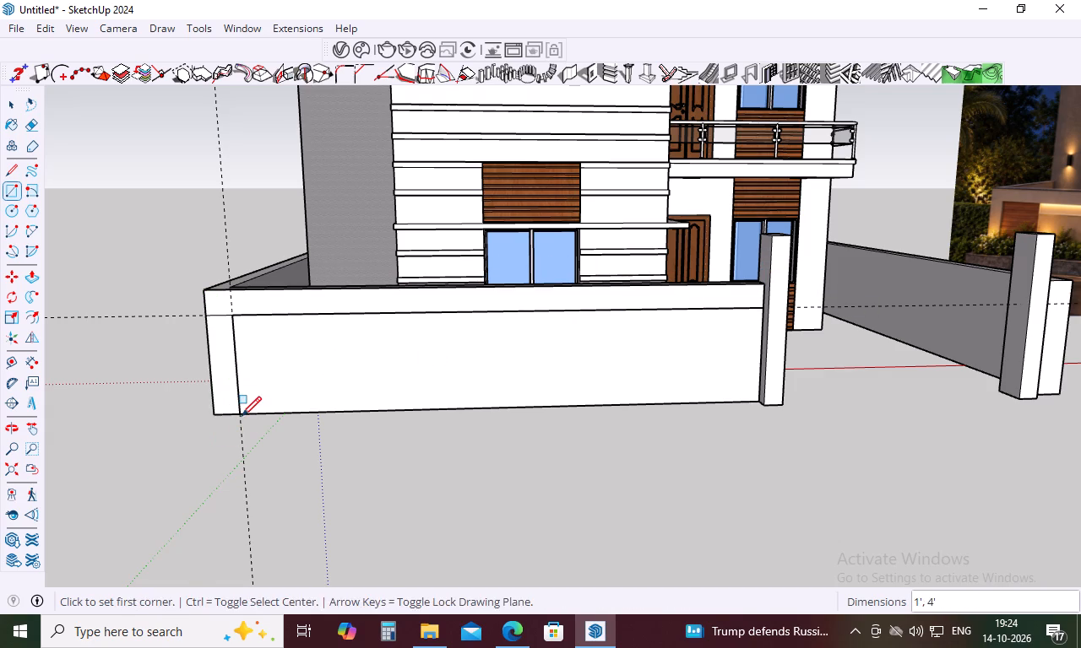
pyautogui.press('space')
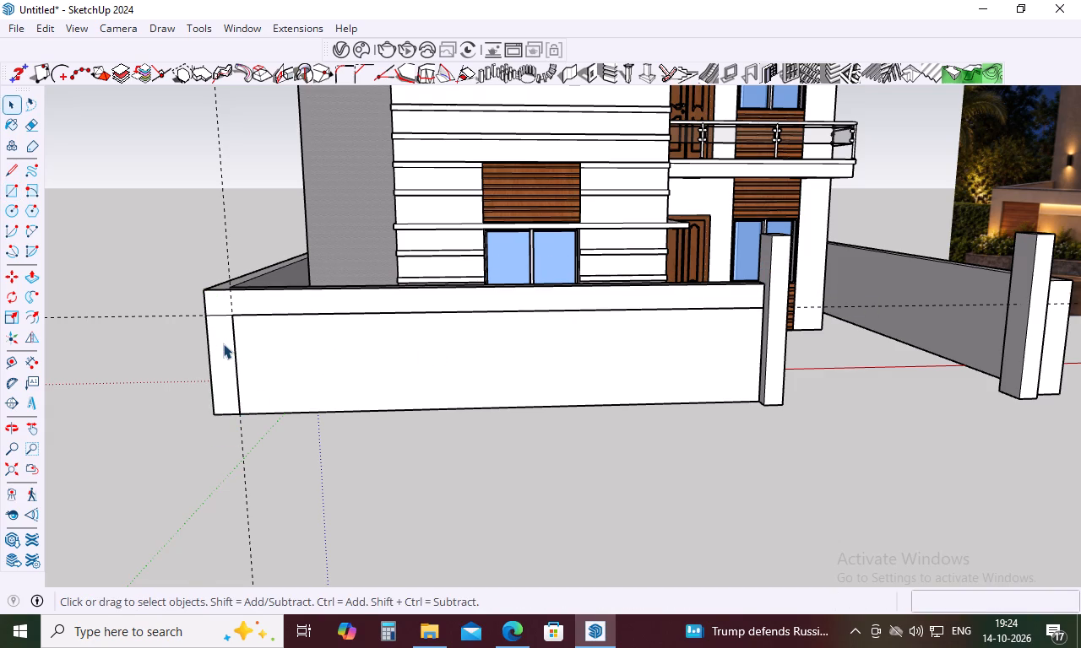
pyautogui.click(215, 310)
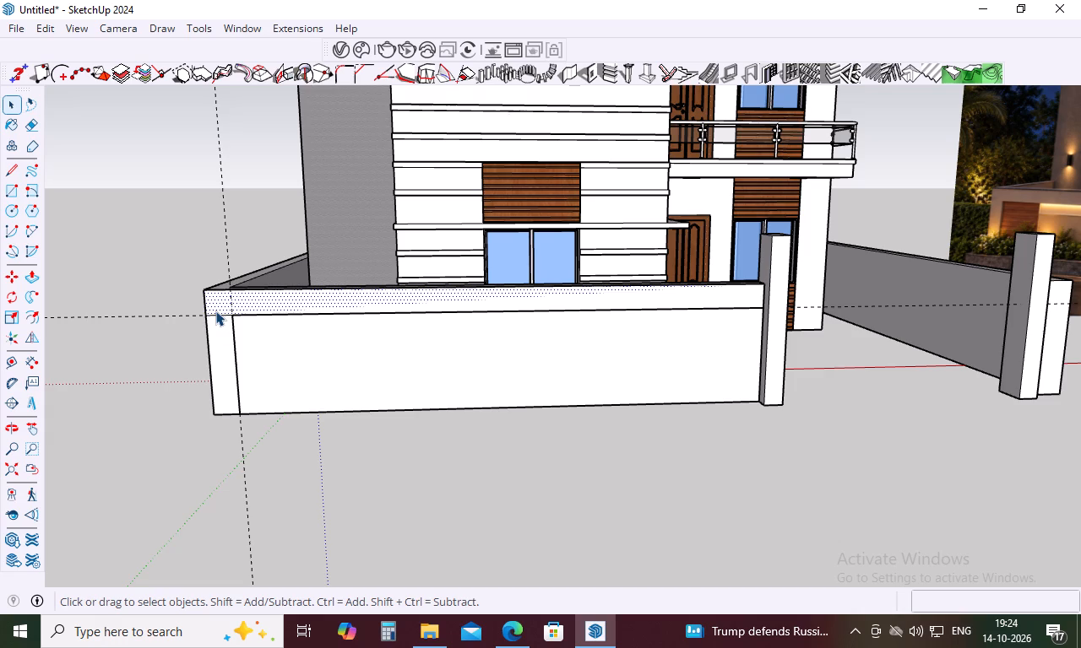
pyautogui.click(217, 313)
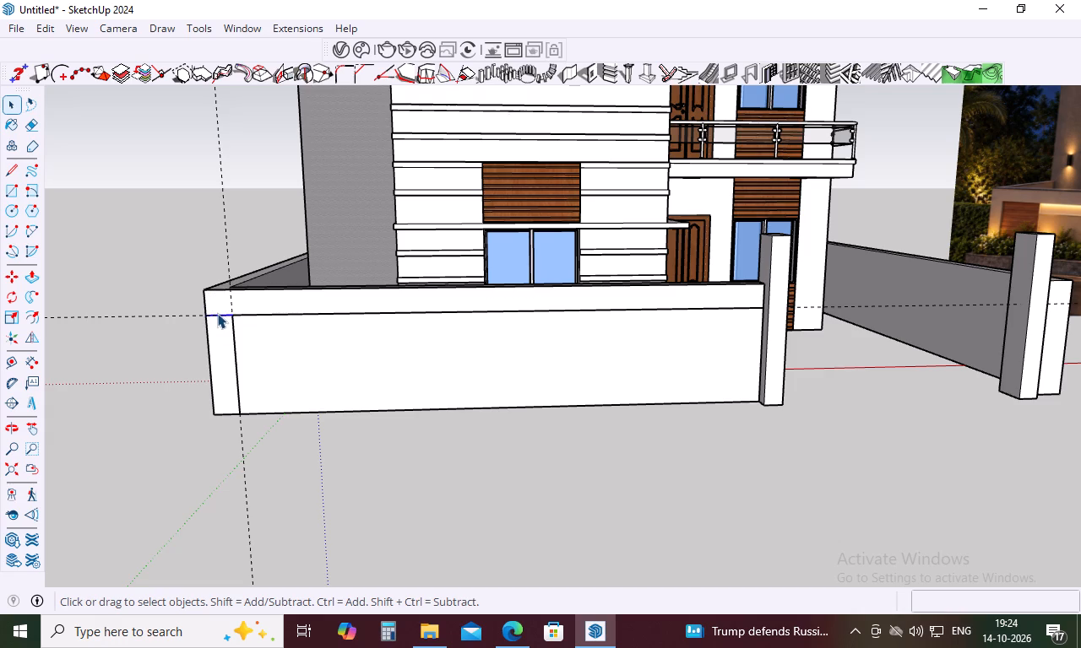
pyautogui.press('Delete')
# Push/Pull the L-shaped border 6" outward from the front boundary wall's face.
pyautogui.press('p')
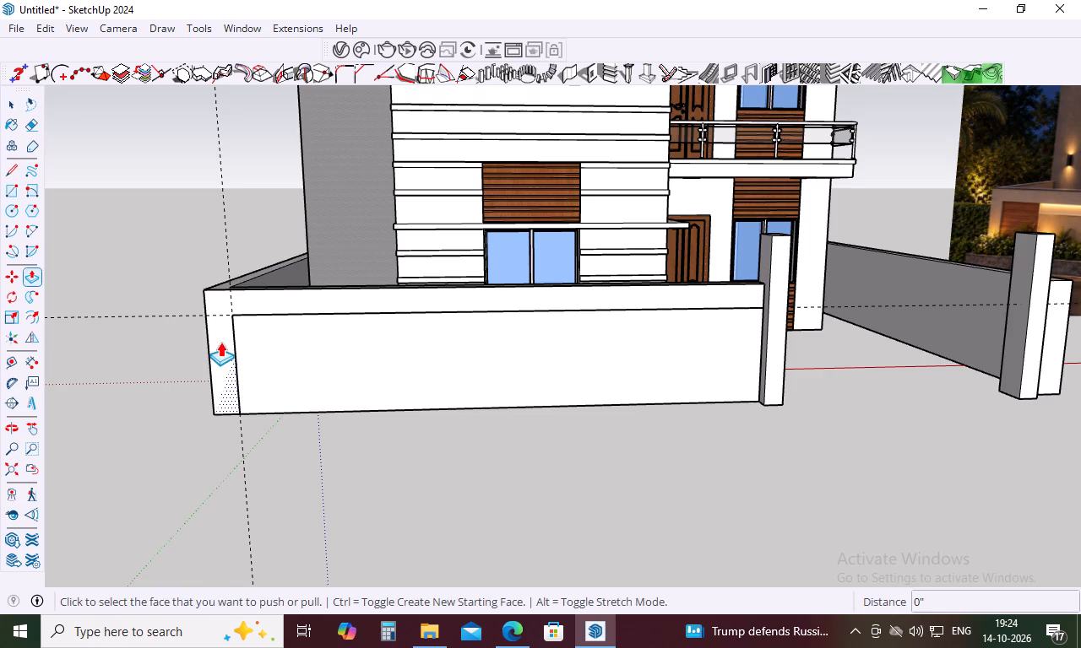
pyautogui.click(220, 342)
pyautogui.scroll(-2, 236, 325)
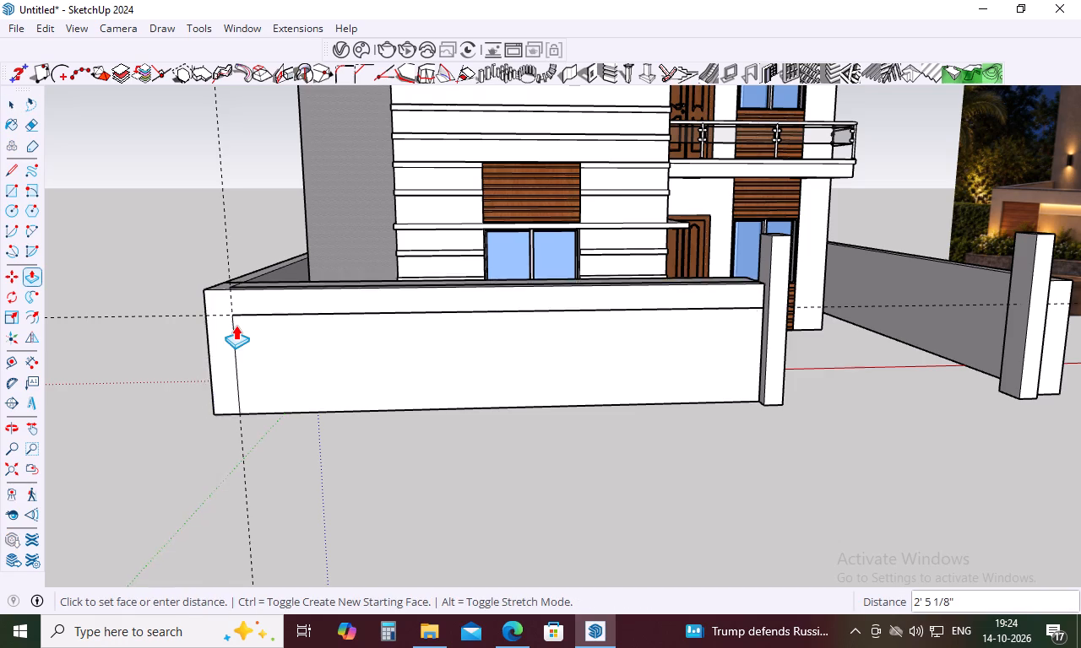
pyautogui.scroll(-3, 236, 325)
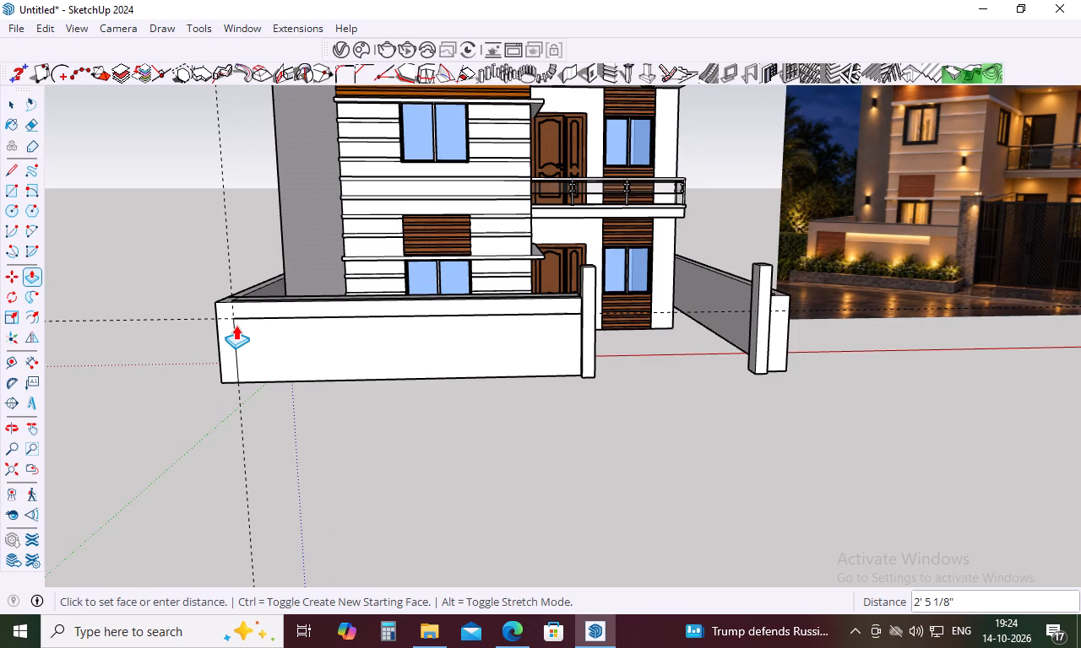
pyautogui.moveTo(236, 325); pyautogui.dragTo(258, 267, button='middle')
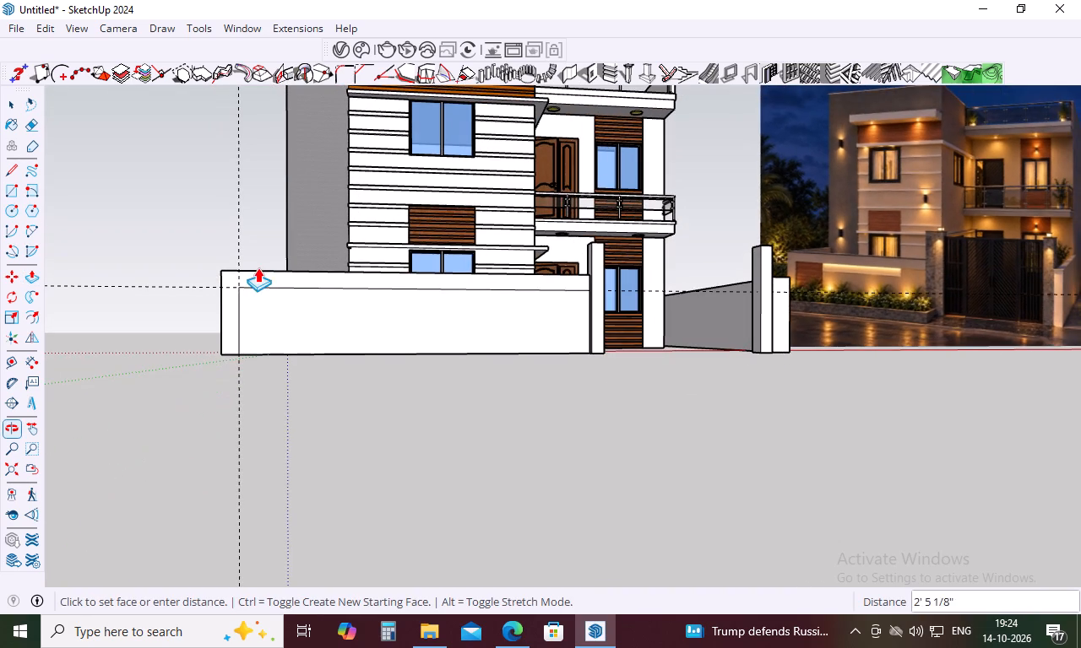
pyautogui.scroll(-4, 269, 315)
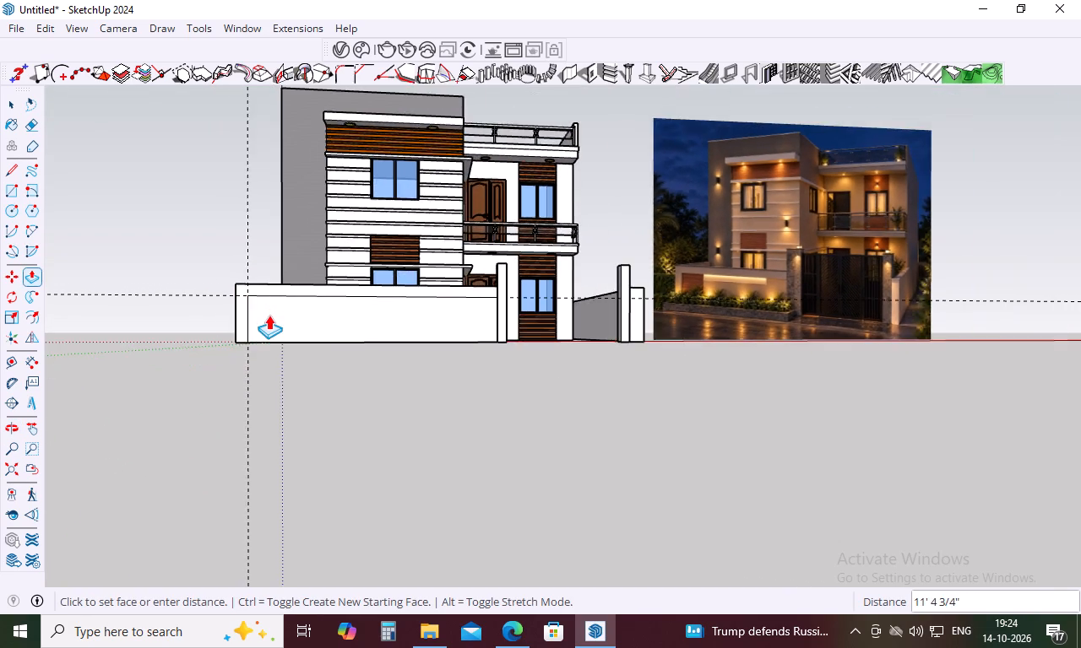
pyautogui.moveTo(269, 316); pyautogui.dragTo(255, 426, button='middle')
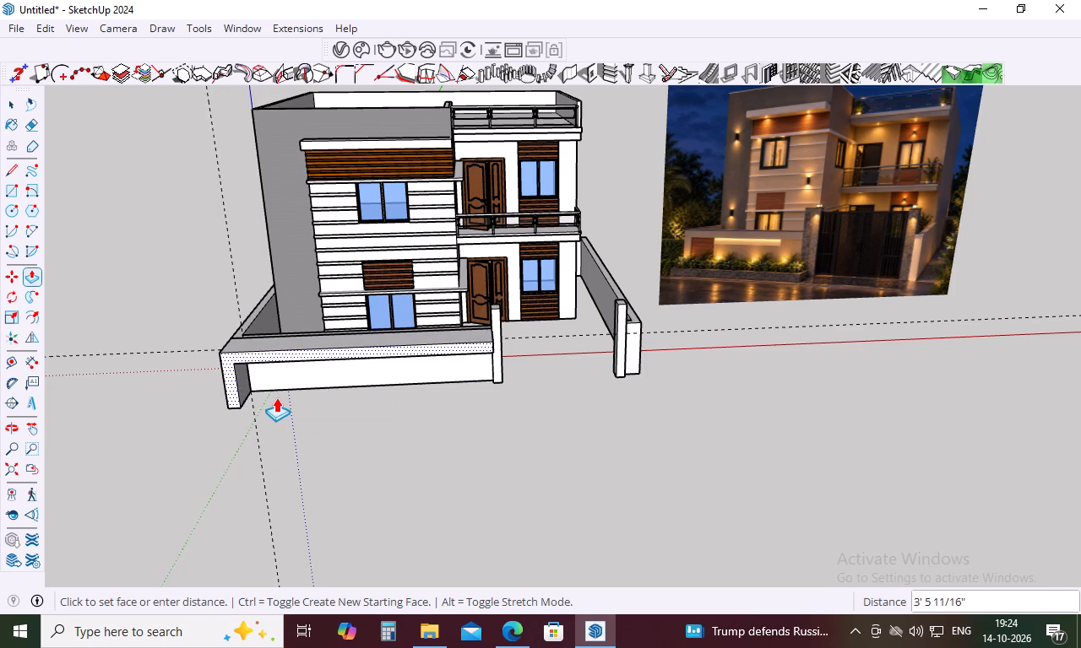
pyautogui.press('6')
pyautogui.press('Return')
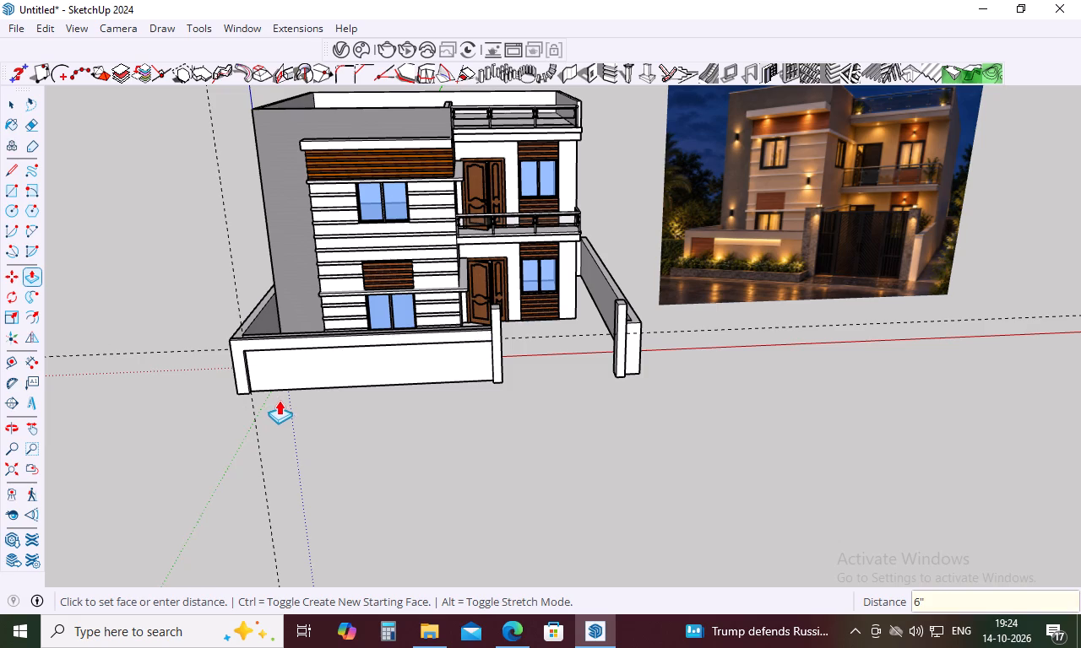
pyautogui.moveTo(280, 399); pyautogui.dragTo(334, 244, button='middle')
pyautogui.scroll(8, 327, 271)
pyautogui.scroll(-4, 342, 303)
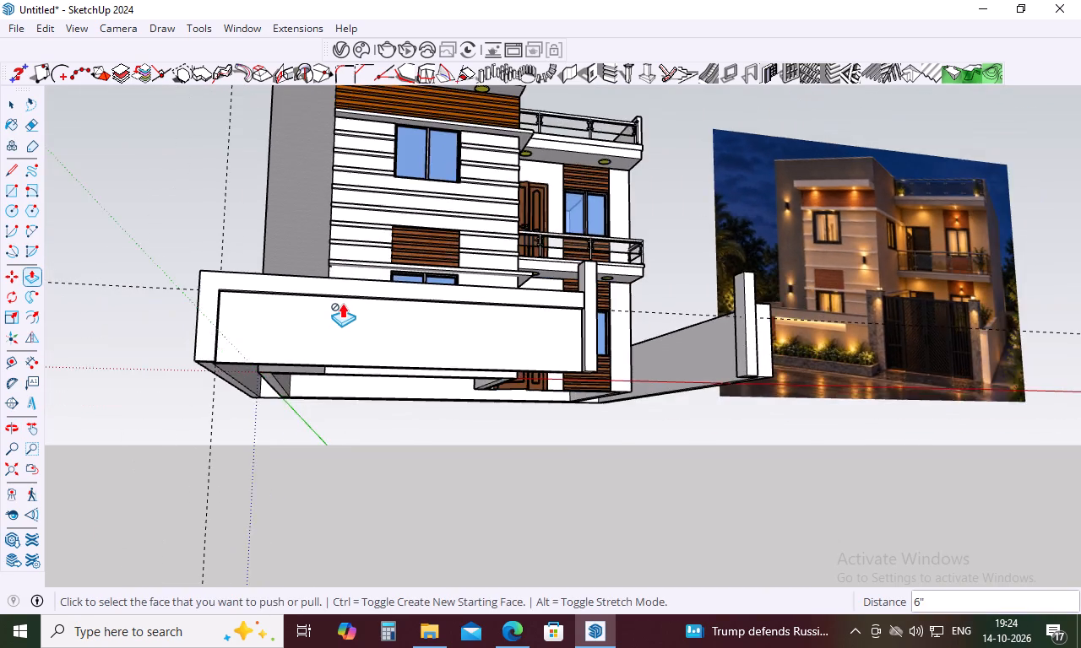
pyautogui.scroll(-5, 342, 303)
pyautogui.moveTo(342, 301); pyautogui.dragTo(309, 351, button='middle')
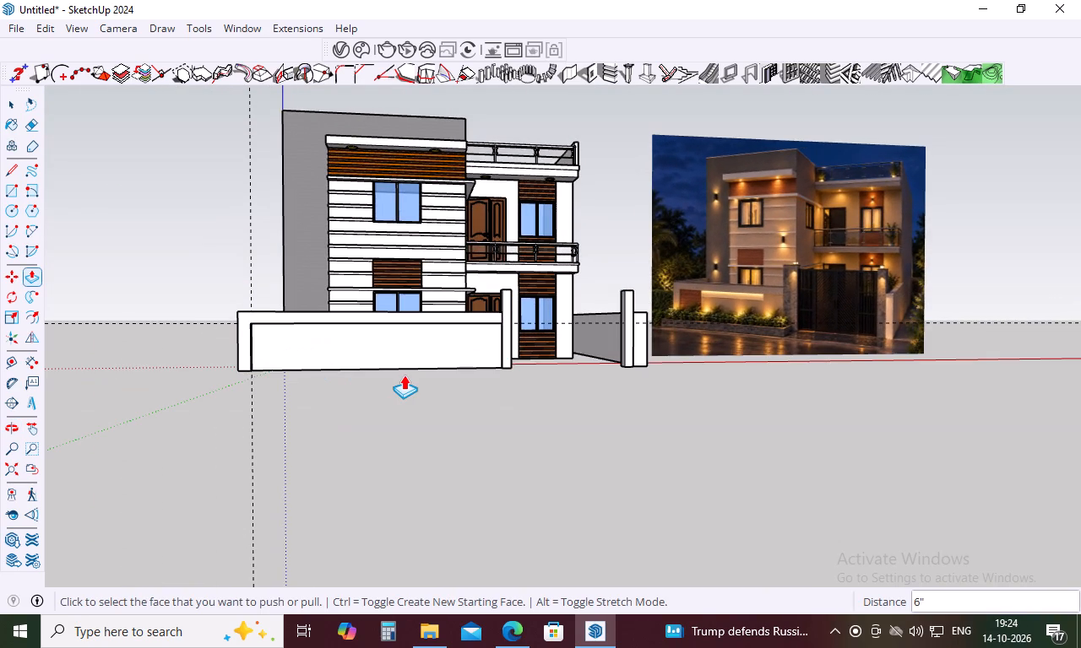
pyautogui.press('Escape')
# Group the raised L-shaped border's front face with its bounding edges.
pyautogui.press('space')
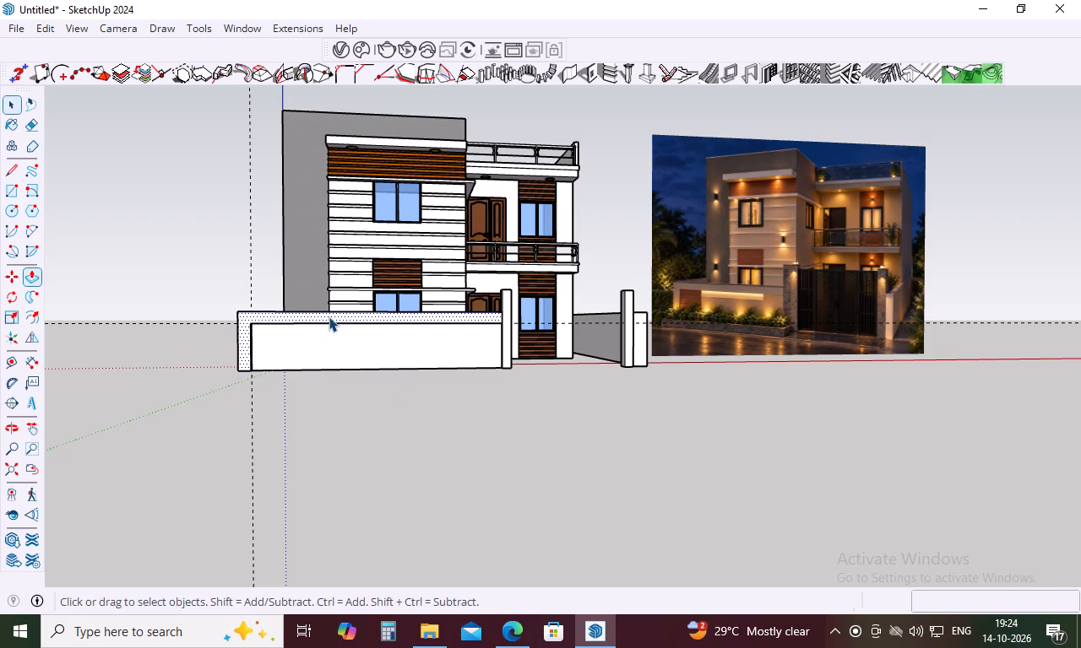
pyautogui.tripleClick(329, 315)
pyautogui.click(329, 315)
pyautogui.rightClick(330, 313)
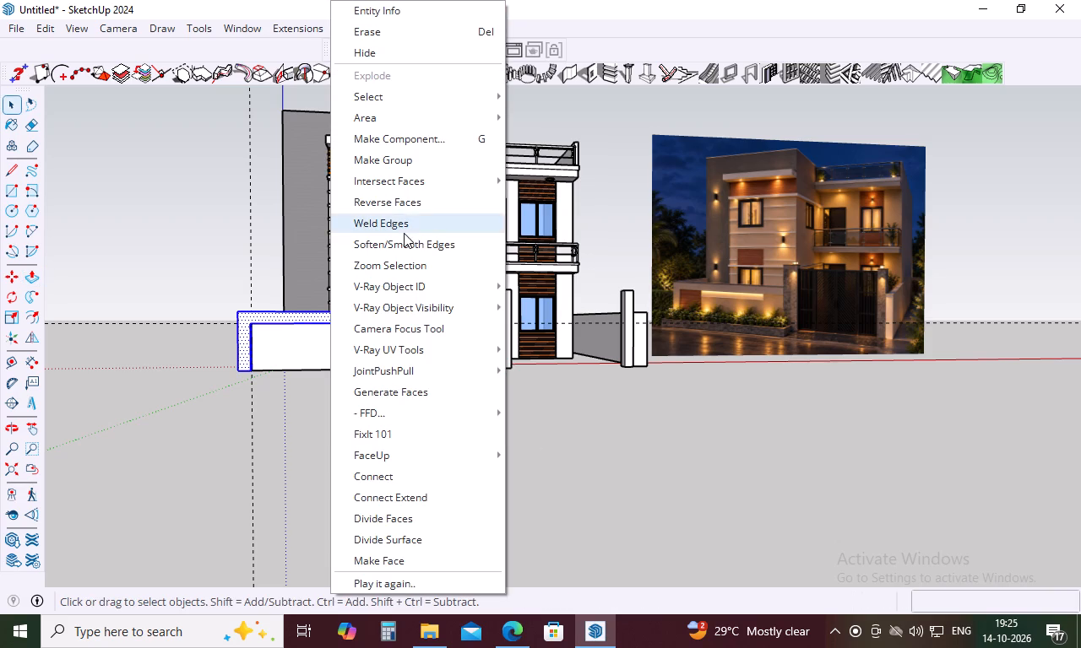
pyautogui.click(406, 165)
pyautogui.click(424, 438)
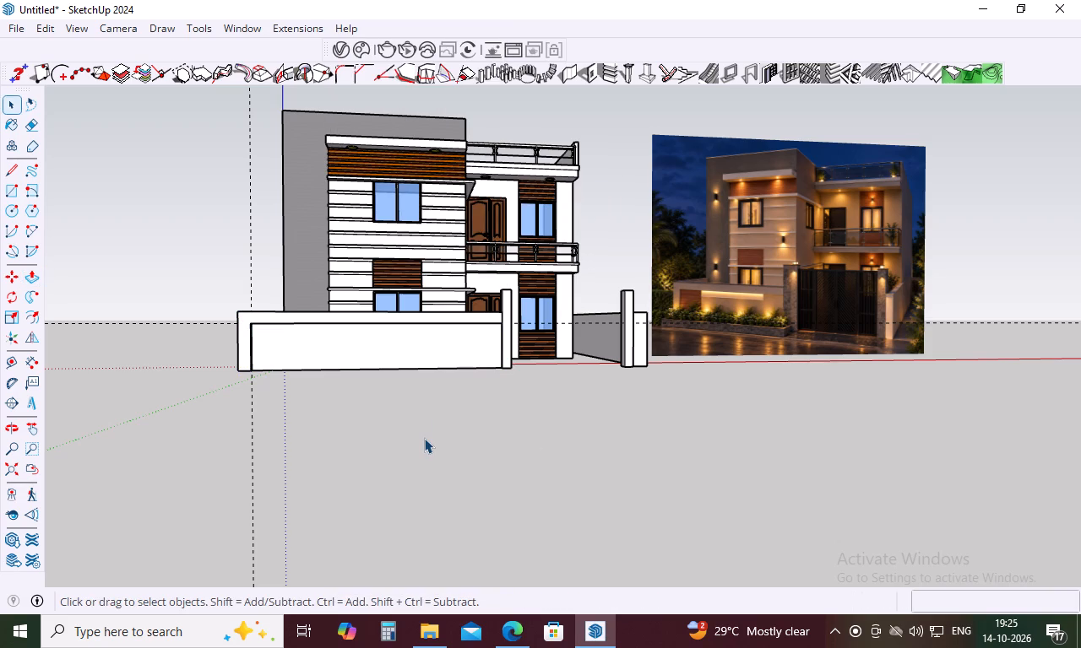
# Draw a 4' vertical line across the recessed wall panel, near the border's end strip, from the top band's underside to the ground edge.
pyautogui.press('l')
pyautogui.scroll(4, 318, 365)
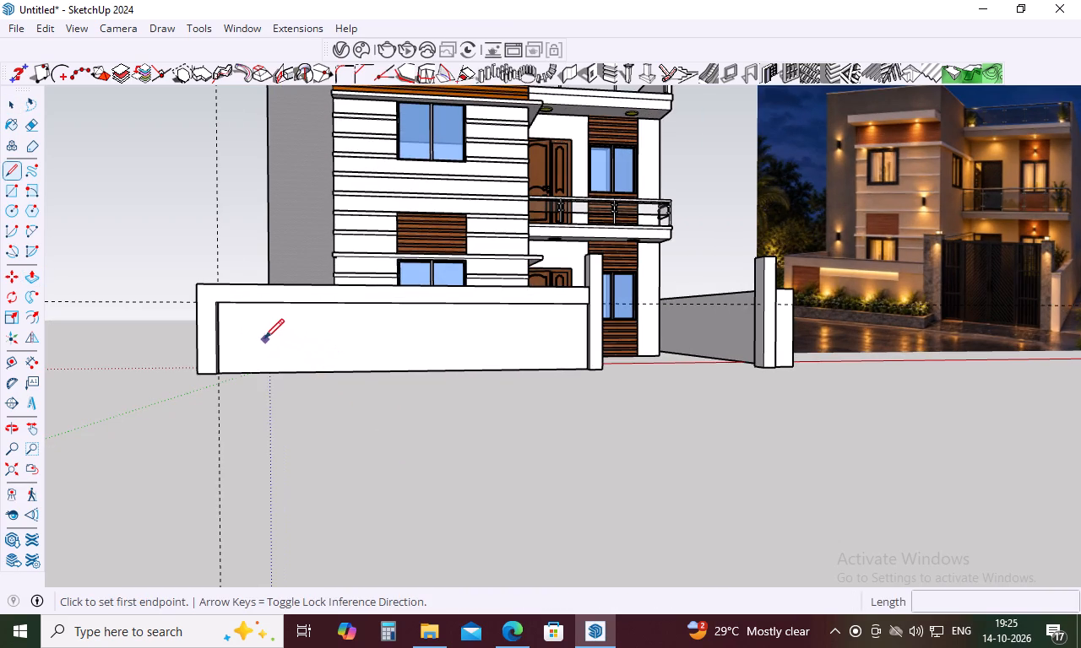
pyautogui.moveTo(265, 322); pyautogui.dragTo(314, 302, button='middle')
pyautogui.scroll(4, 307, 294)
pyautogui.moveTo(310, 285); pyautogui.dragTo(330, 230, button='middle')
pyautogui.scroll(7, 336, 216)
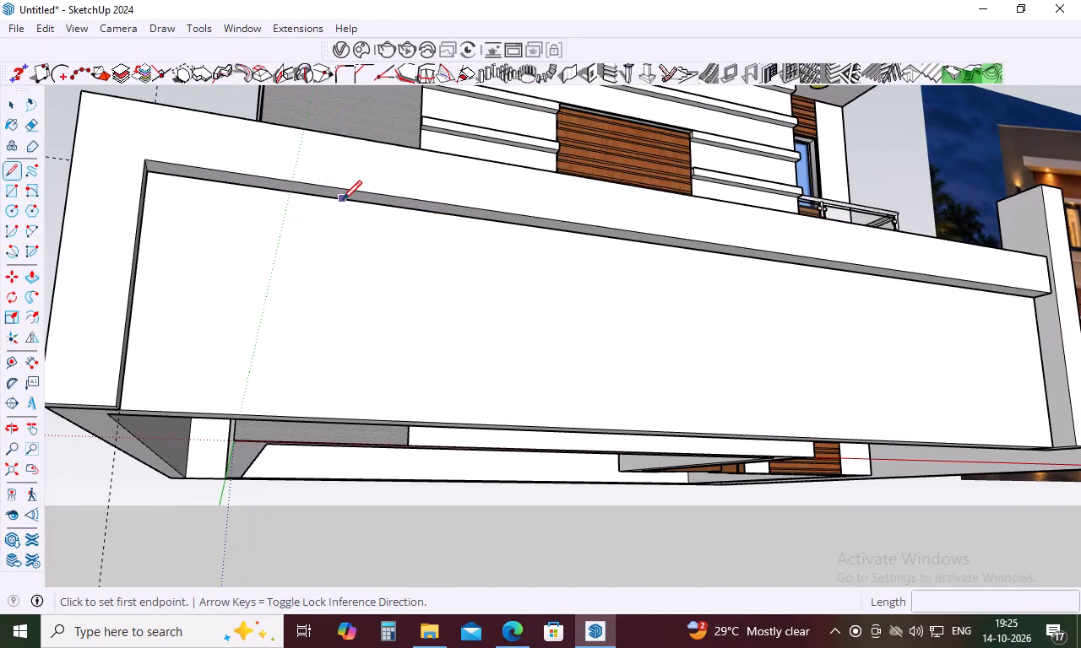
pyautogui.click(342, 200)
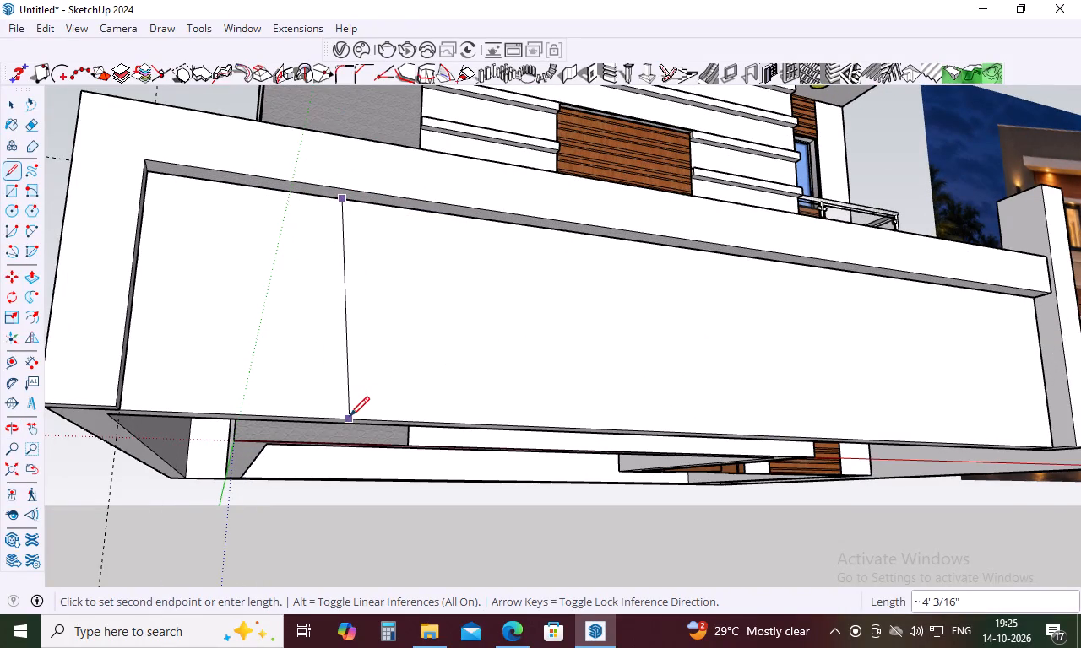
pyautogui.moveTo(349, 412); pyautogui.dragTo(313, 470, button='middle')
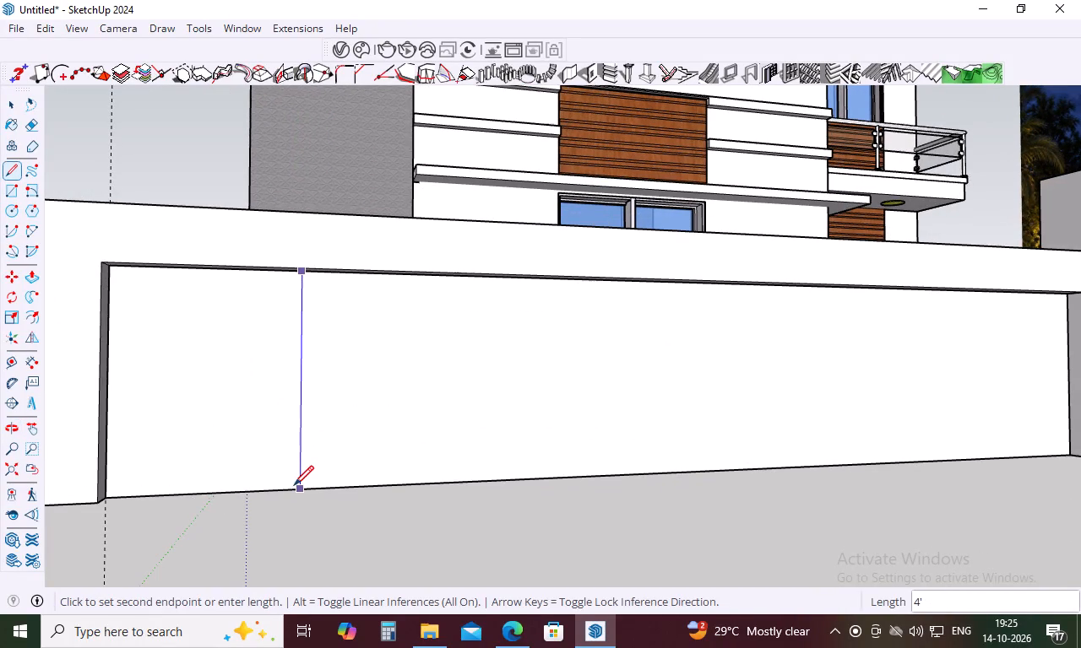
pyautogui.click(294, 485)
pyautogui.scroll(-5, 279, 419)
pyautogui.press('space')
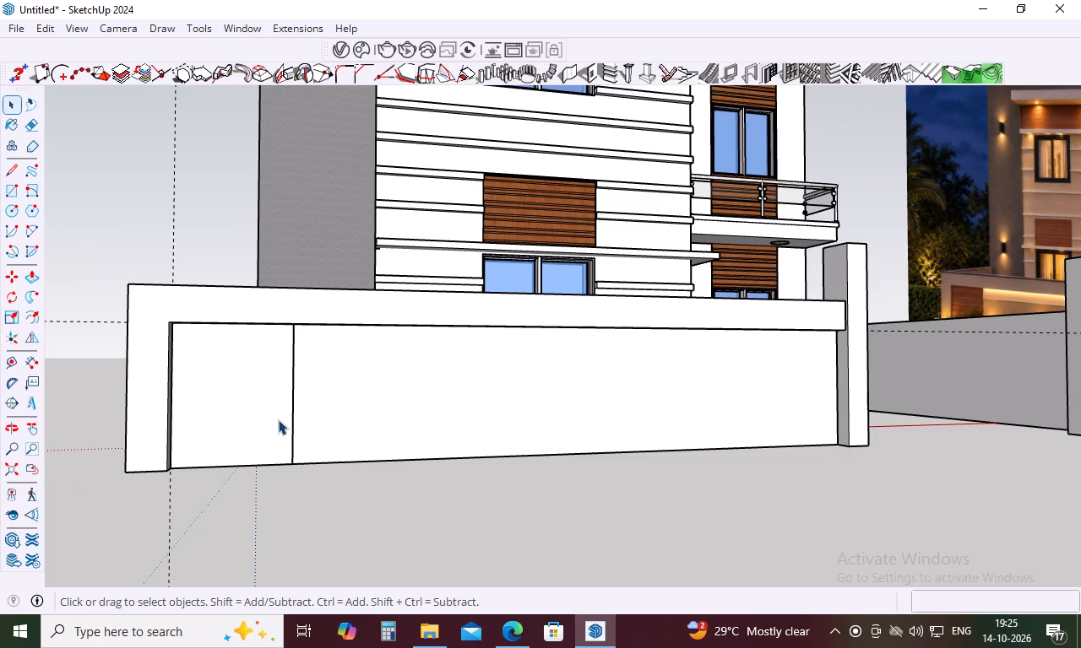
# Draw a rectangle over the narrow wall panel between the border's end strip and the vertical dividing line.
pyautogui.press('r')
pyautogui.moveTo(198, 326); pyautogui.dragTo(198, 288, button='middle')
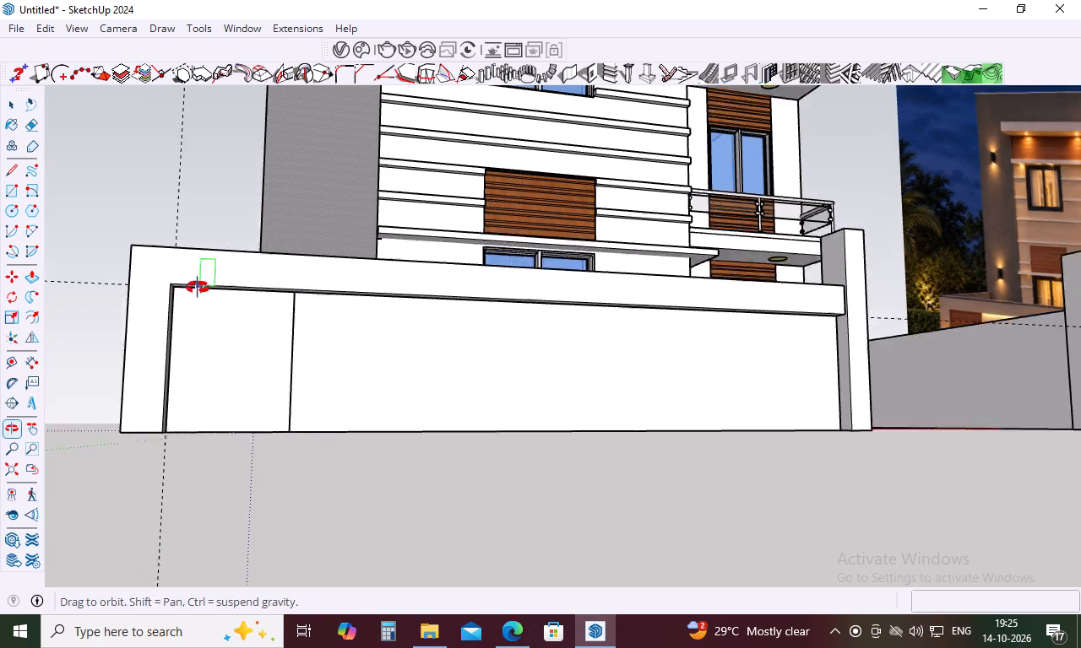
pyautogui.moveTo(198, 288); pyautogui.dragTo(188, 259, button='middle')
pyautogui.click(175, 243)
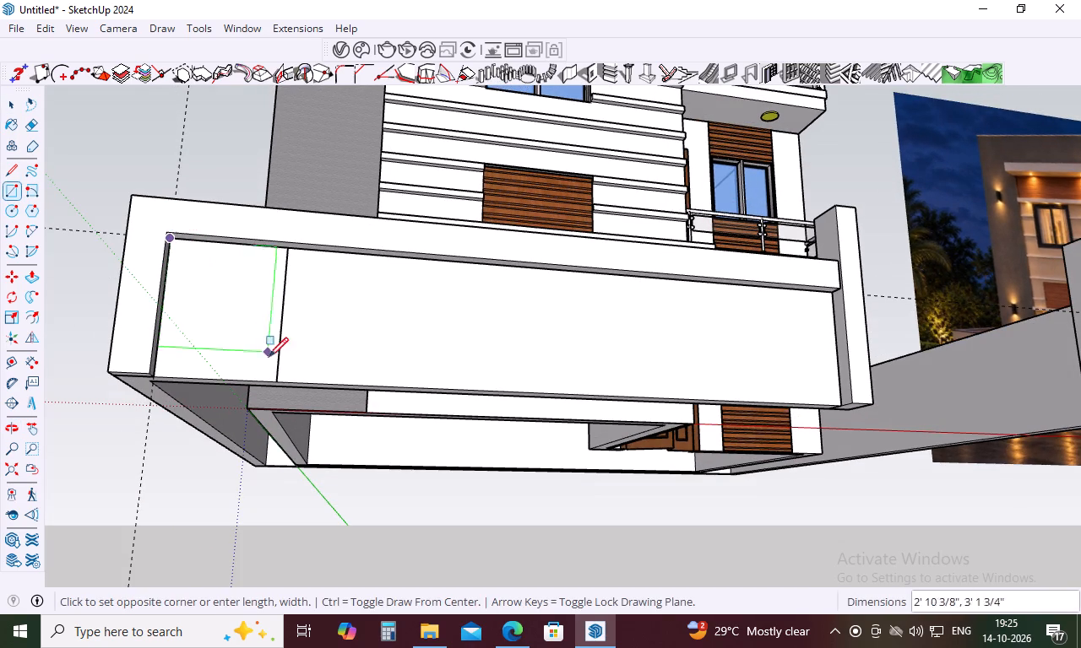
pyautogui.click(278, 376)
pyautogui.press('space')
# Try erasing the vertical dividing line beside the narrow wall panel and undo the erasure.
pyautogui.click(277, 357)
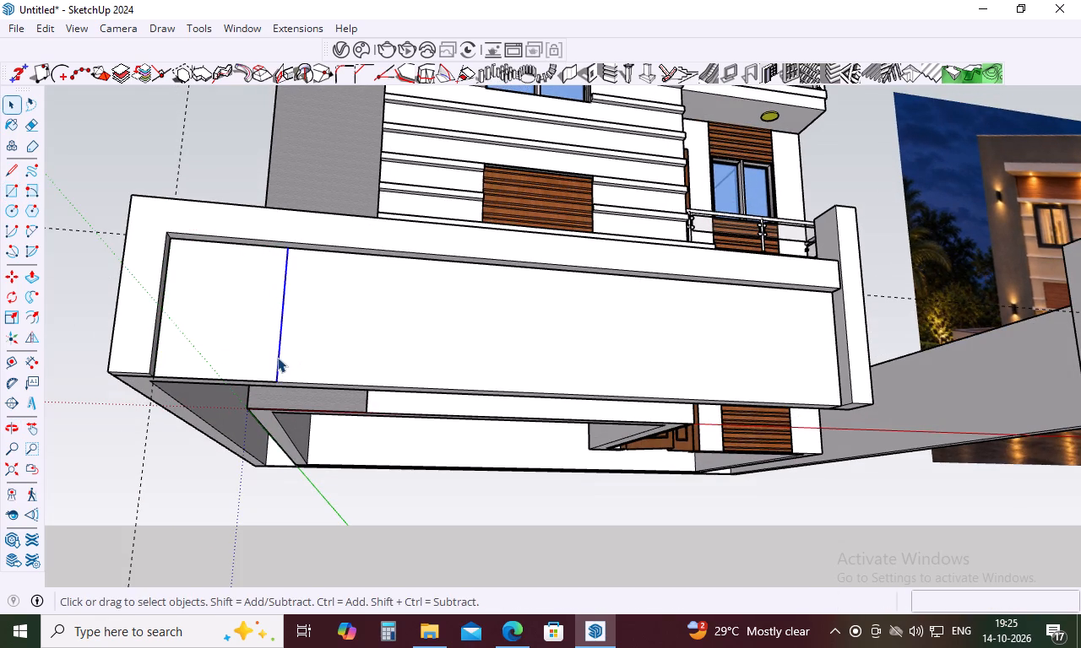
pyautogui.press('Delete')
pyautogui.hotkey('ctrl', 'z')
# Push/Pull the narrow panel beside the border's end strip 4" outward from the front boundary wall.
pyautogui.scroll(-5, 275, 351)
pyautogui.moveTo(275, 351); pyautogui.dragTo(238, 510, button='middle')
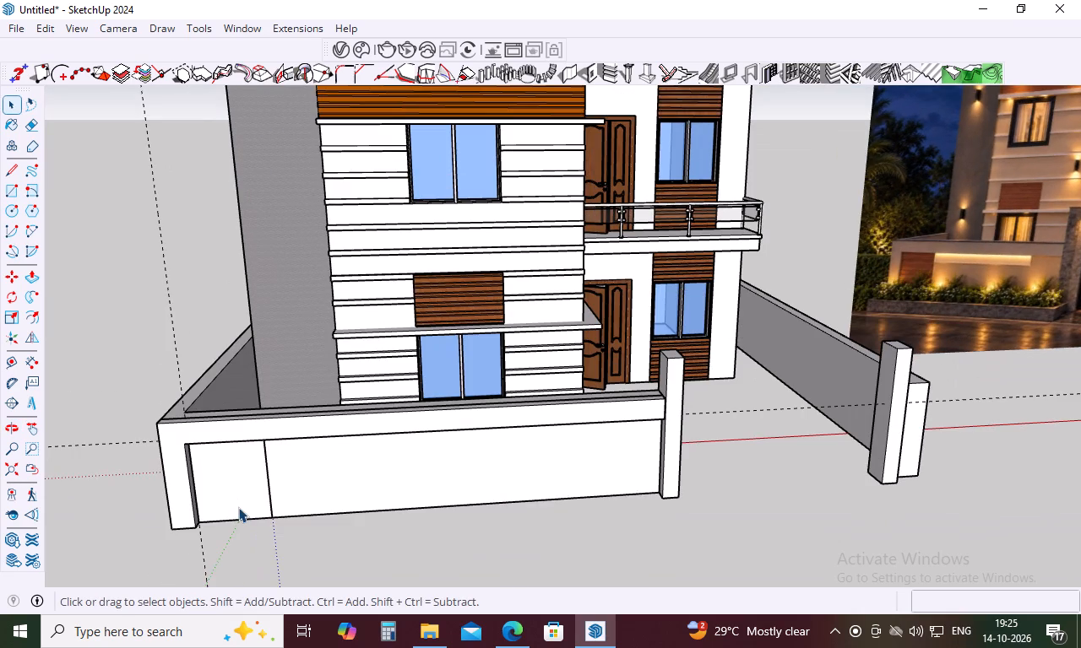
pyautogui.press('p')
pyautogui.click(243, 498)
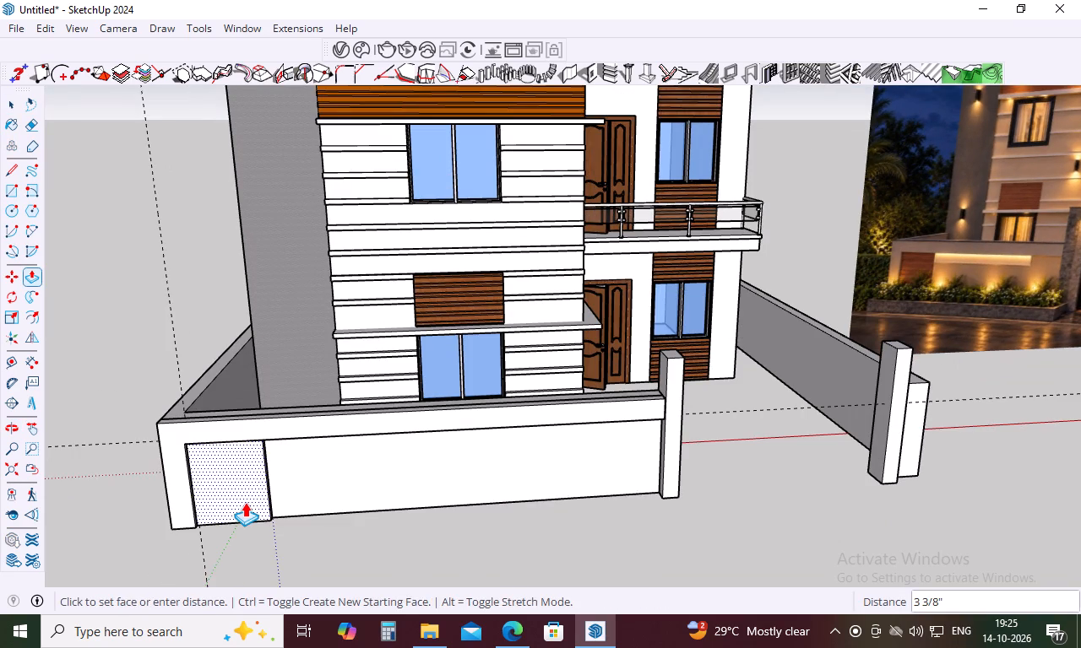
pyautogui.moveTo(245, 502); pyautogui.dragTo(256, 457, button='middle')
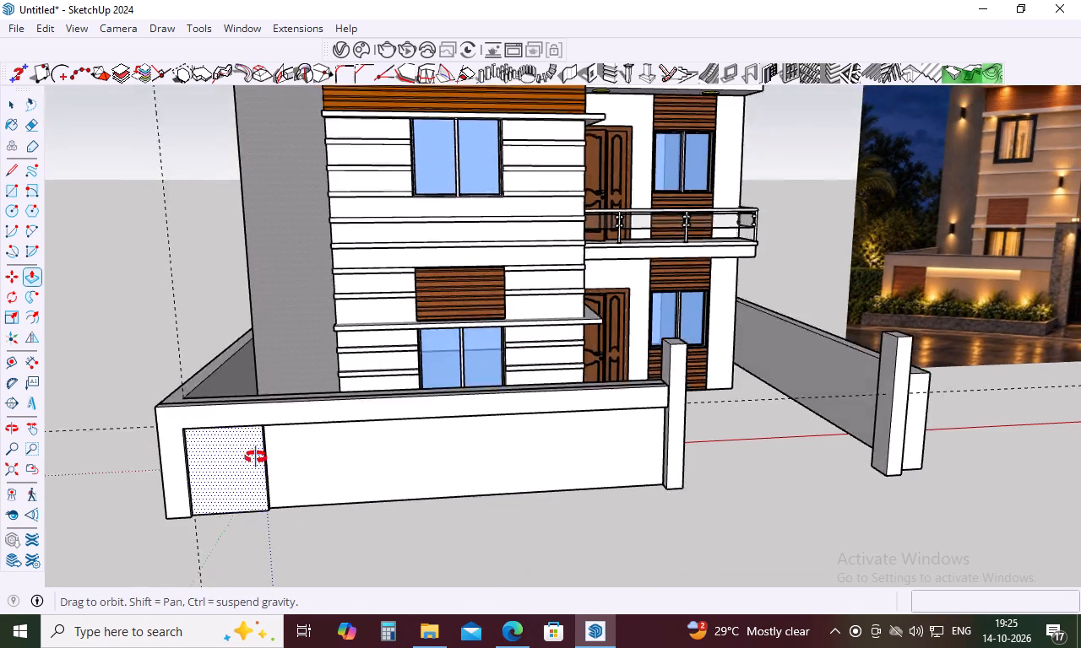
pyautogui.moveTo(256, 457); pyautogui.dragTo(267, 388, button='middle')
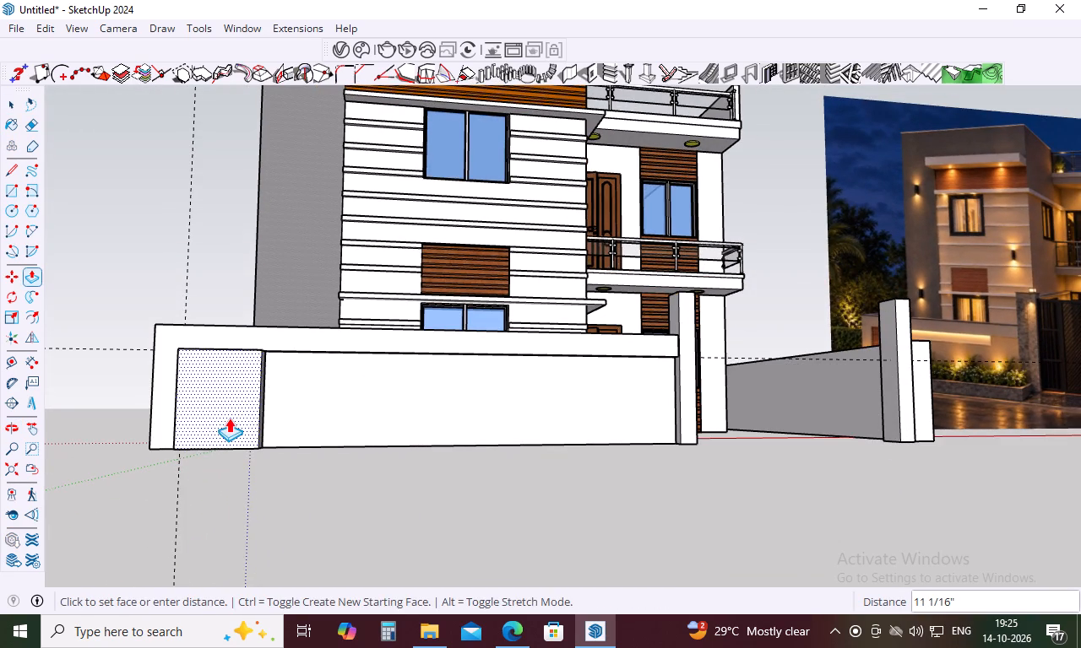
pyautogui.press('4')
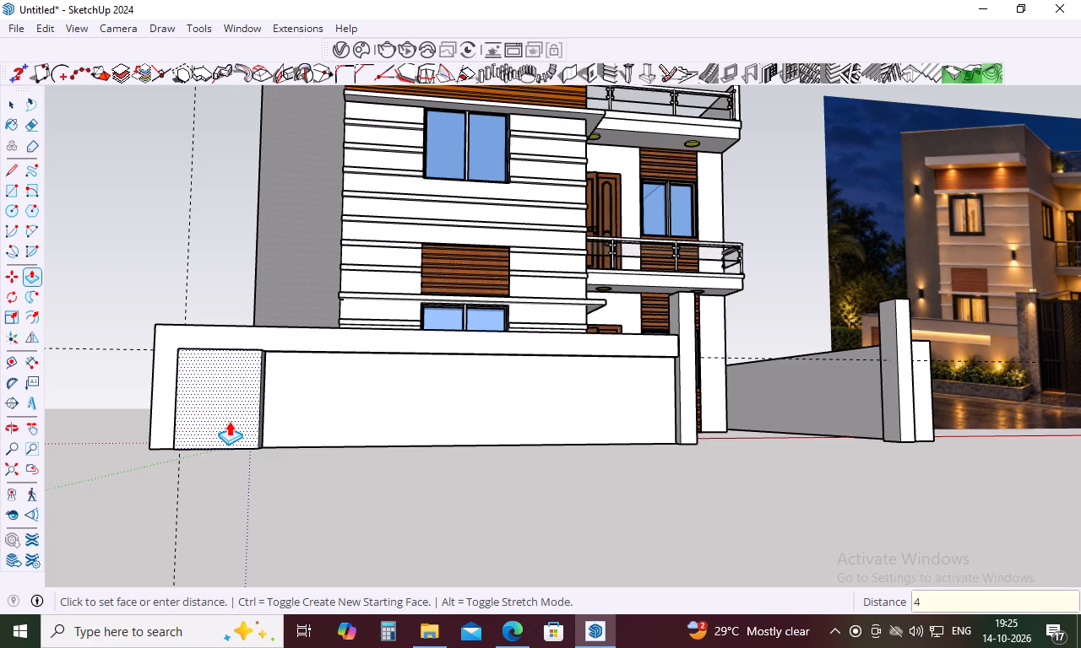
pyautogui.press('Return')
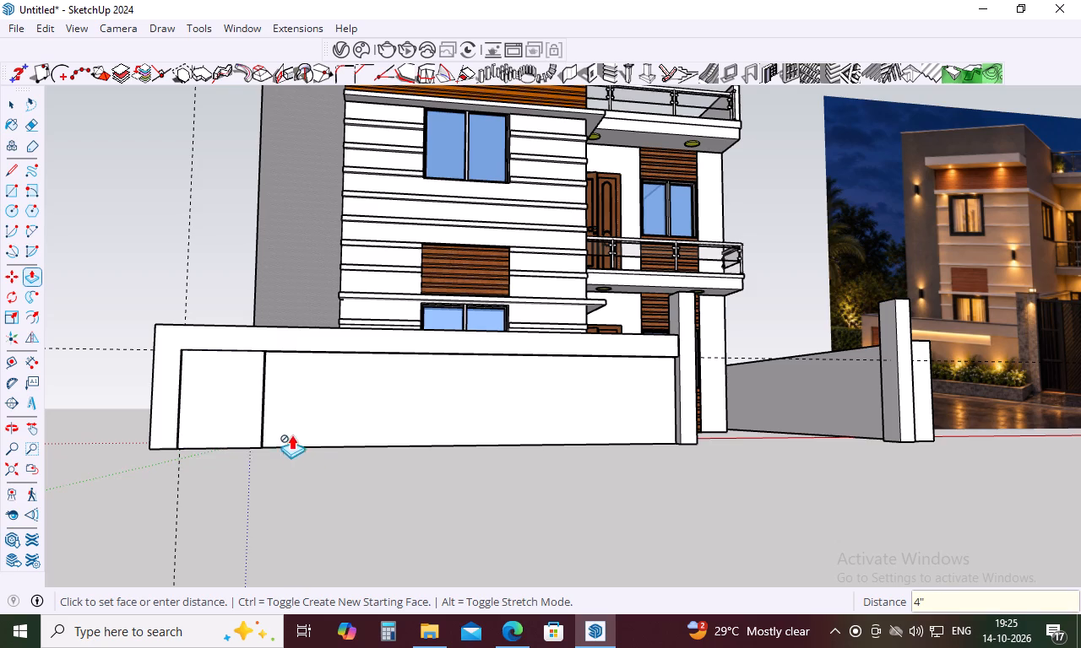
pyautogui.moveTo(289, 426); pyautogui.dragTo(161, 445, button='middle')
pyautogui.scroll(-4, 182, 440)
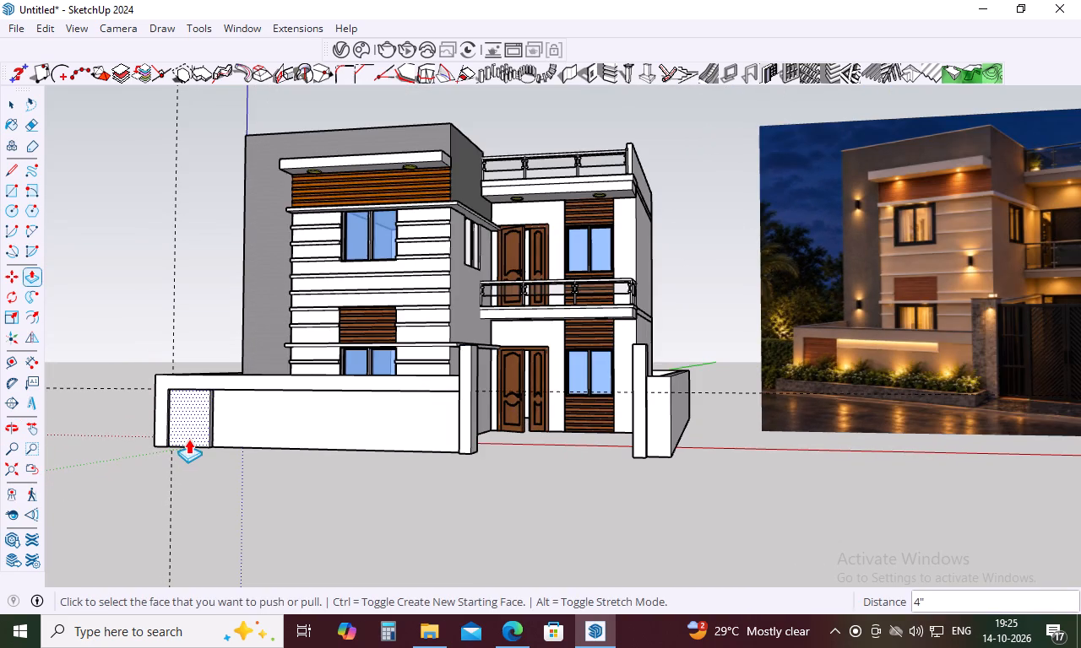
pyautogui.moveTo(205, 452); pyautogui.dragTo(366, 481, button='middle')
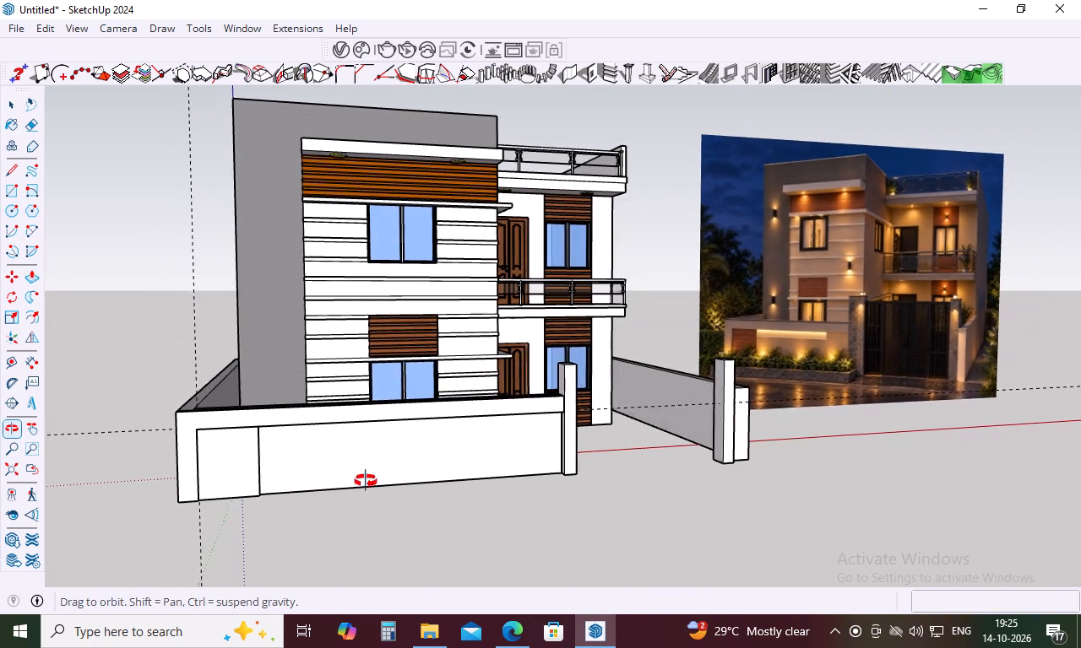
pyautogui.moveTo(366, 481); pyautogui.dragTo(370, 482, button='middle')
pyautogui.press('Escape')
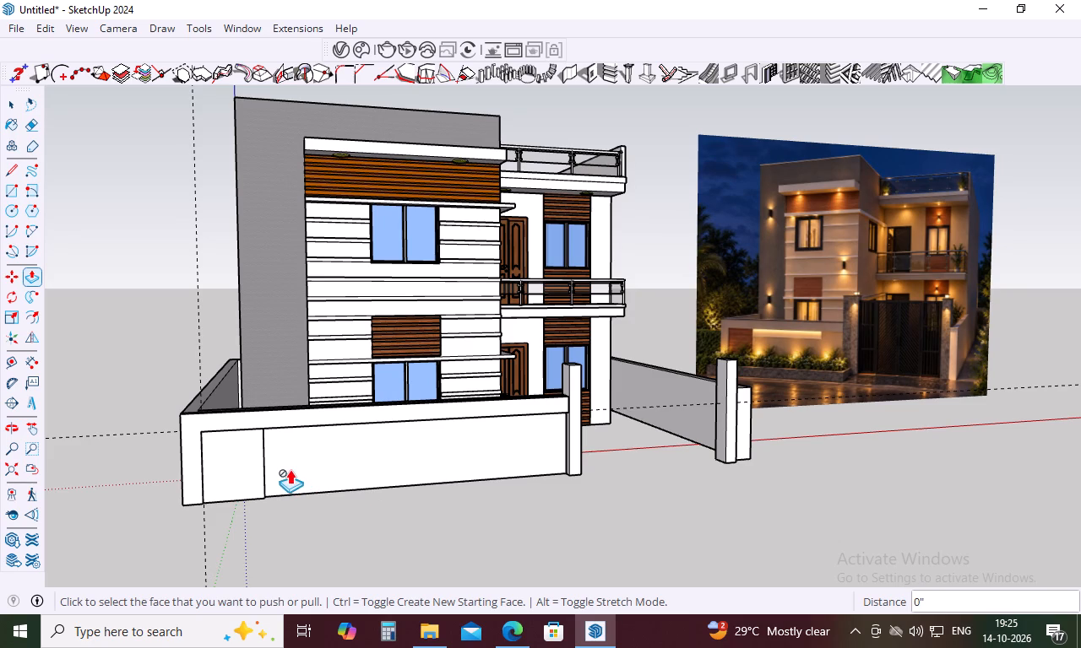
# Create 25 grooves on the narrow panel from its base: 3" external, 1 1/2" internal, 1/4" deep, 6" spacing.
pyautogui.scroll(3, 271, 481)
pyautogui.press('space')
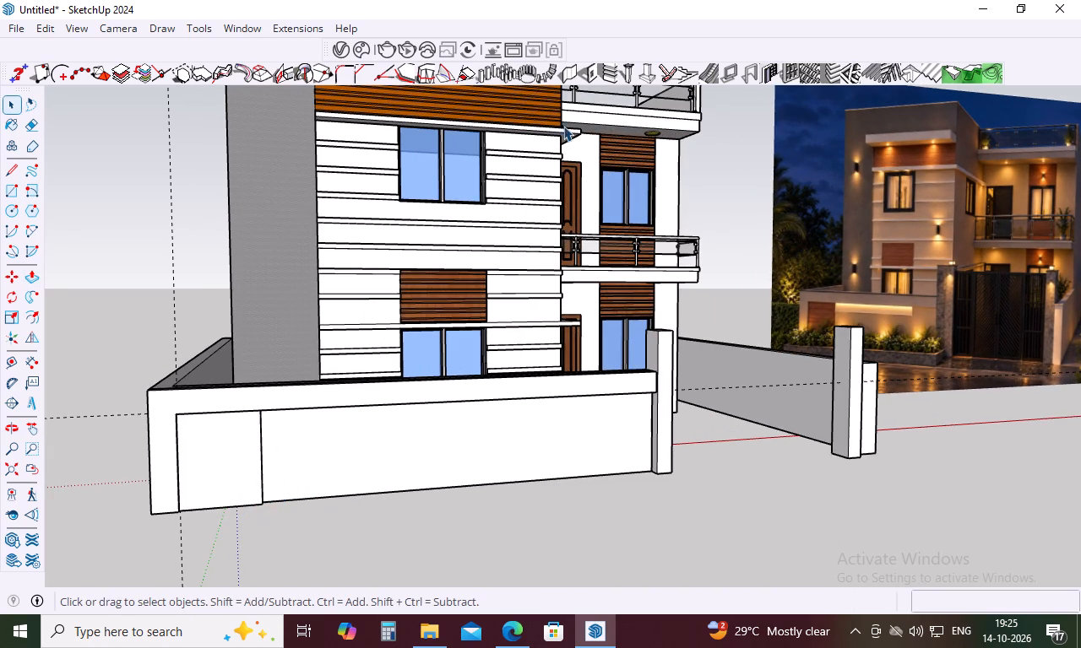
pyautogui.click(606, 71)
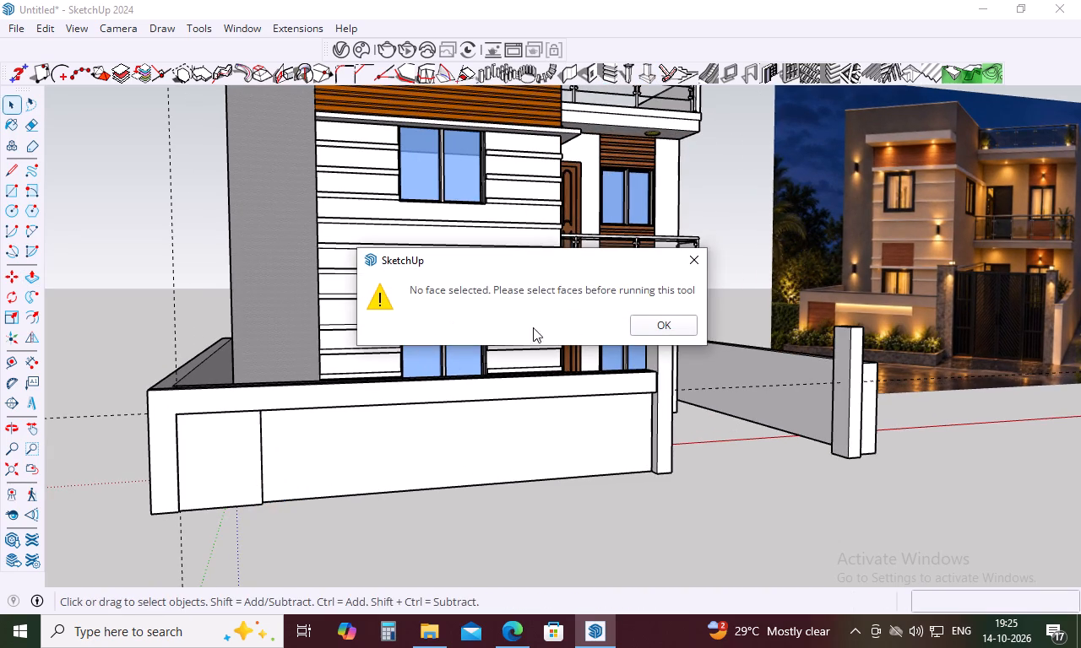
pyautogui.click(654, 326)
pyautogui.click(228, 452)
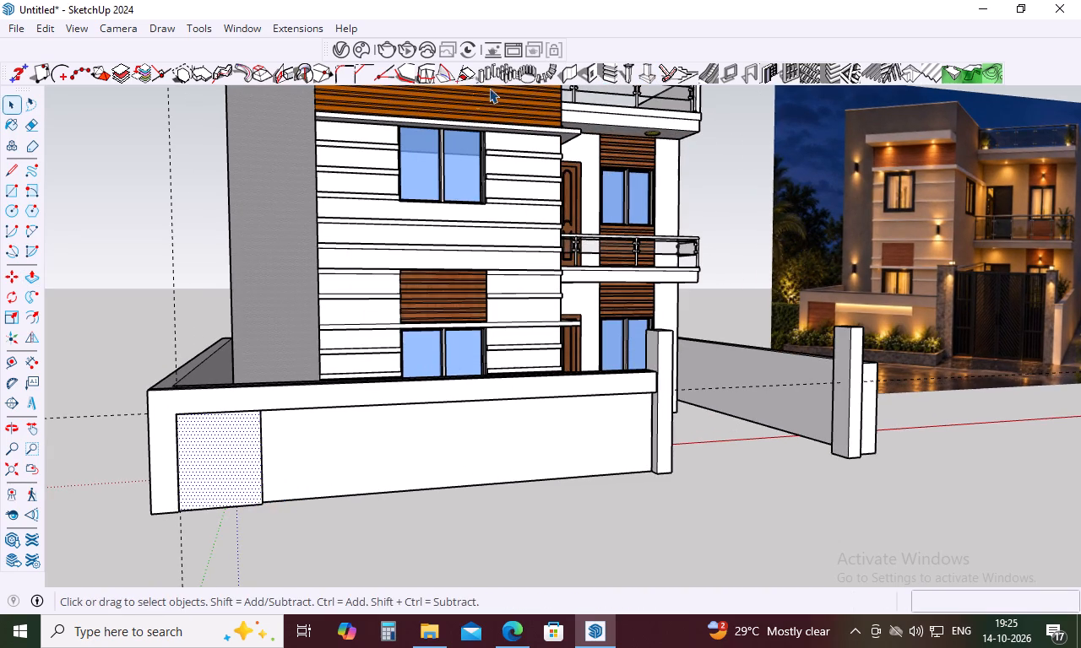
pyautogui.click(613, 73)
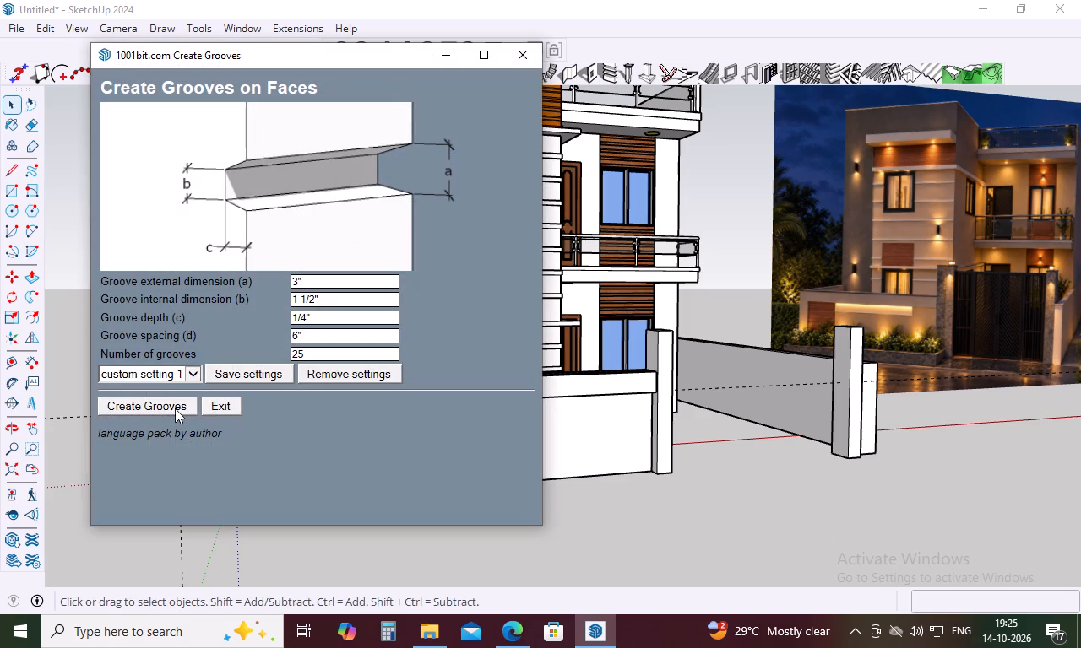
pyautogui.click(173, 408)
pyautogui.click(189, 513)
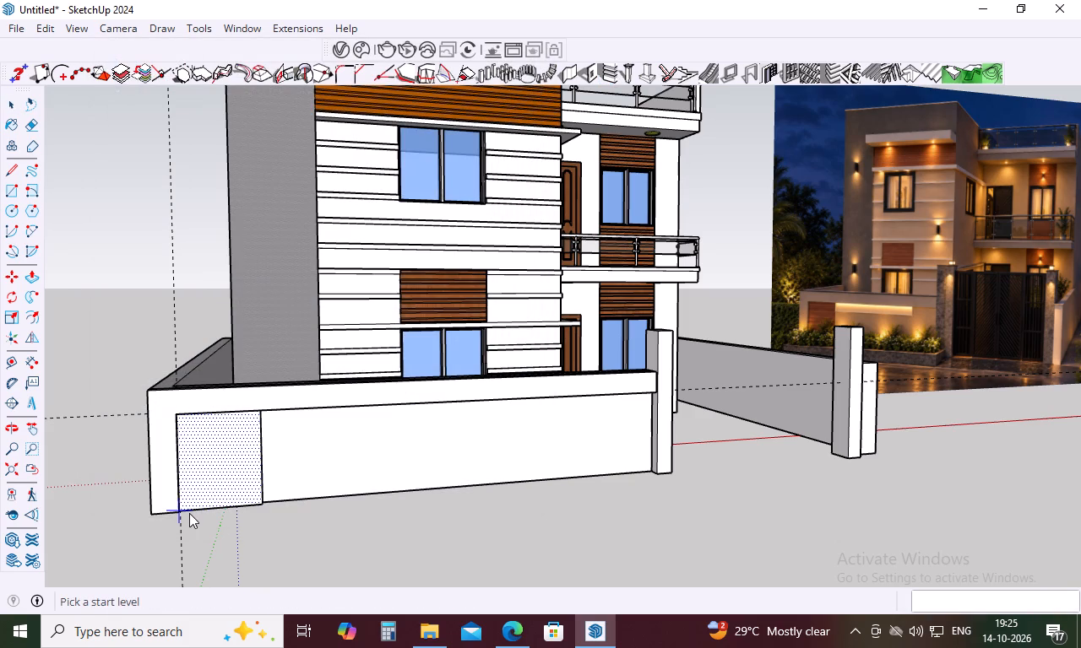
pyautogui.click(570, 327)
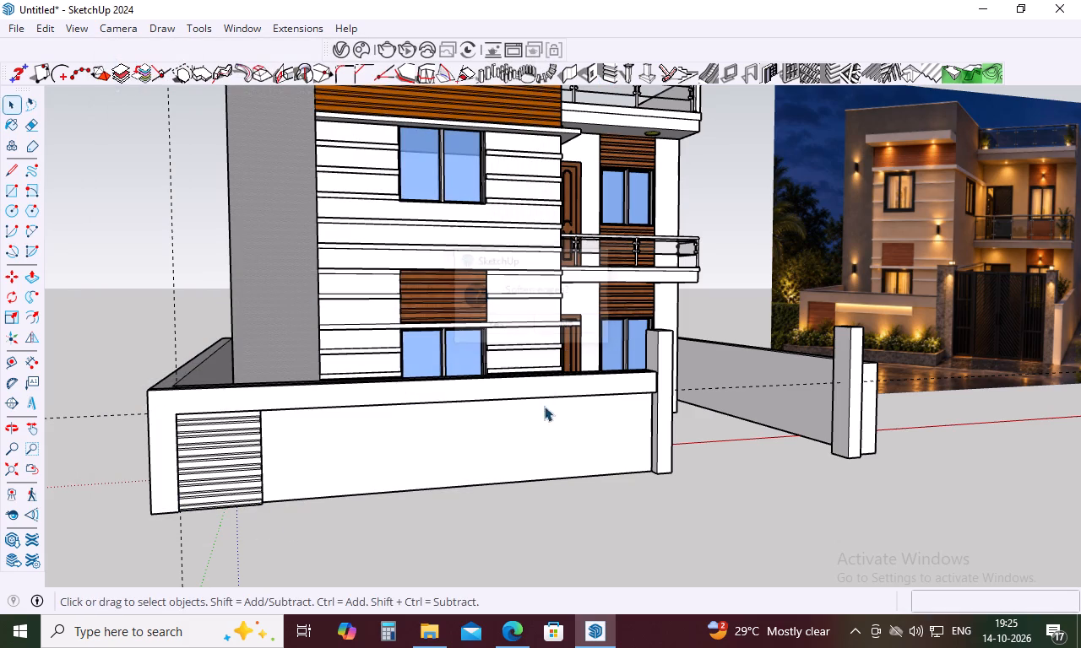
pyautogui.press('space')
# Group all the connected faces and edges of the grooved boundary wall panel.
pyautogui.moveTo(401, 486); pyautogui.dragTo(291, 447, button='middle')
pyautogui.scroll(5, 272, 447)
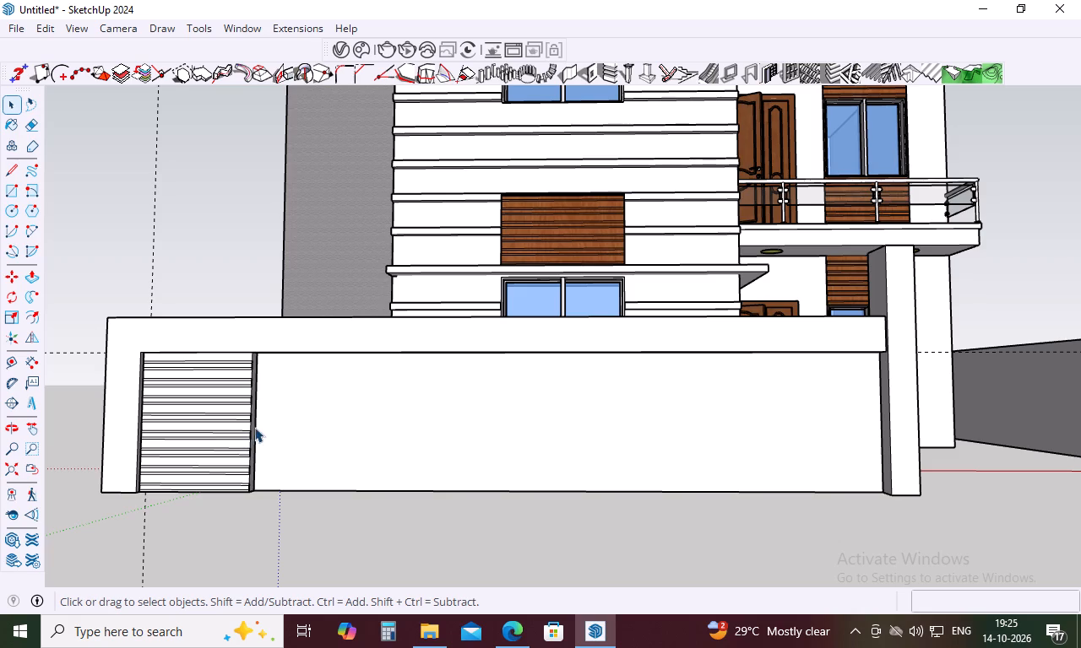
pyautogui.tripleClick(231, 436)
pyautogui.click(231, 436)
pyautogui.rightClick(231, 436)
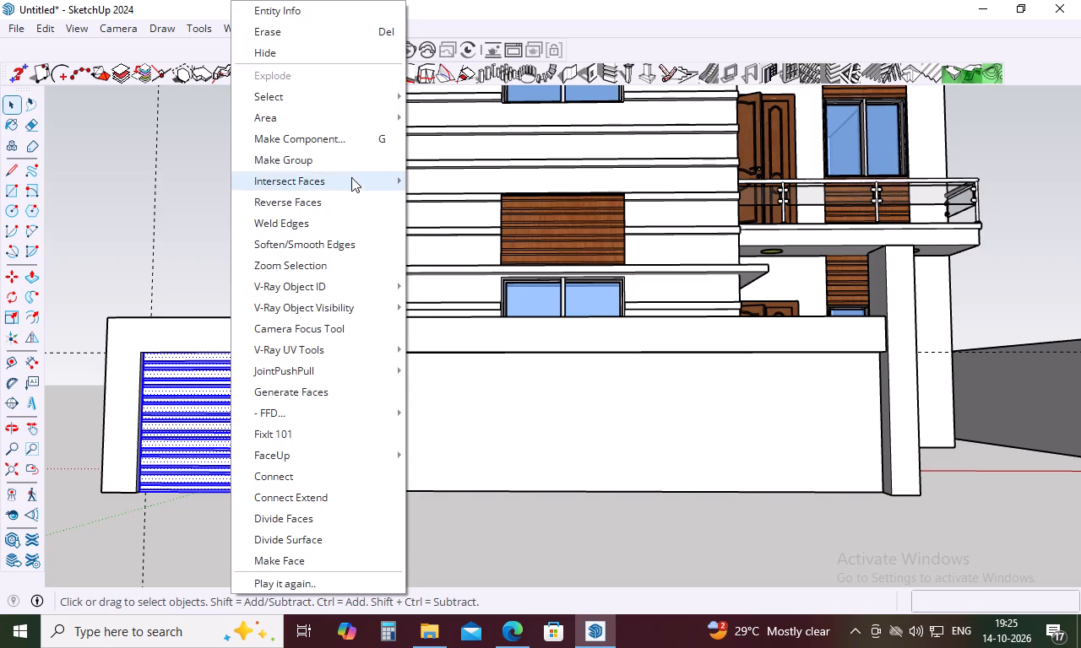
pyautogui.click(340, 168)
pyautogui.click(133, 267)
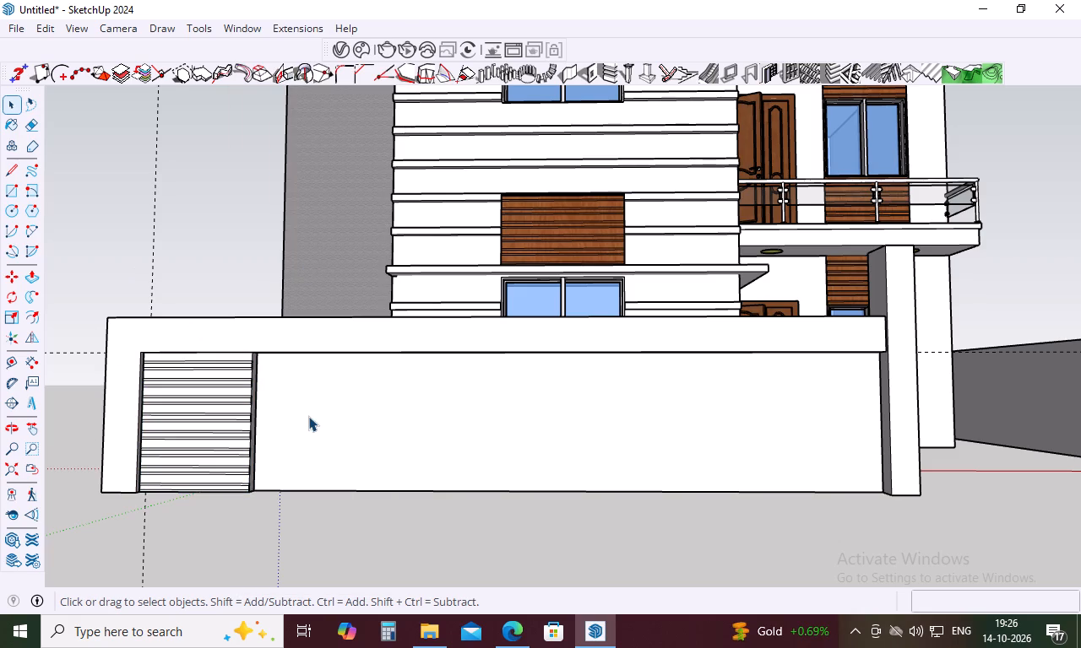
# Inside the L-shaped border's group, Push/Pull its front face 1" outward.
pyautogui.scroll(-8, 313, 432)
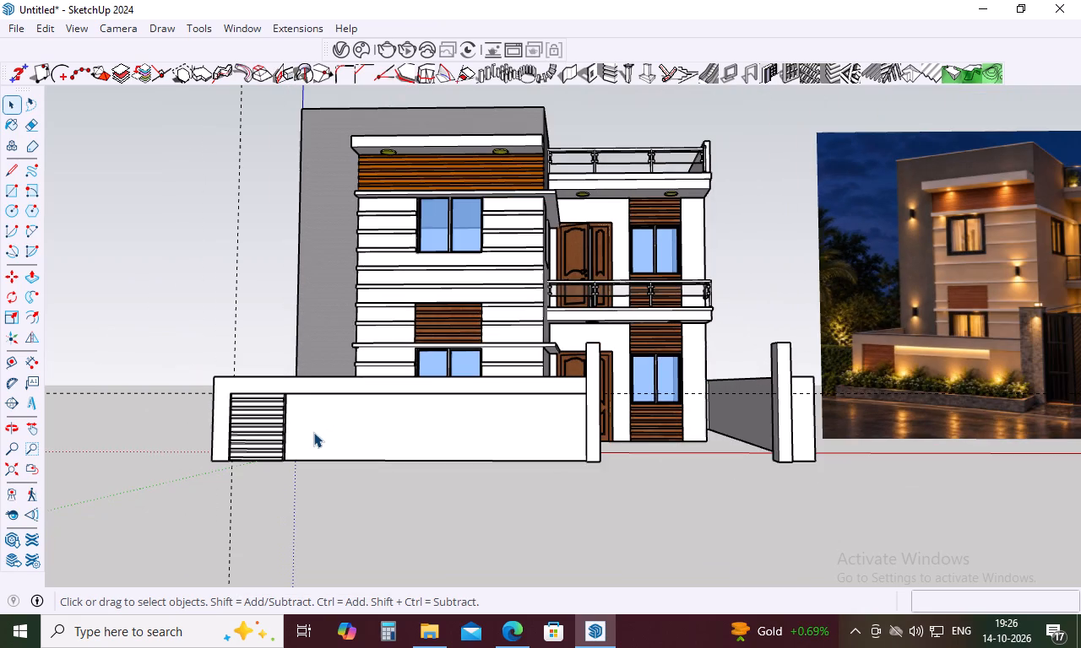
pyautogui.moveTo(345, 468); pyautogui.dragTo(446, 478, button='middle')
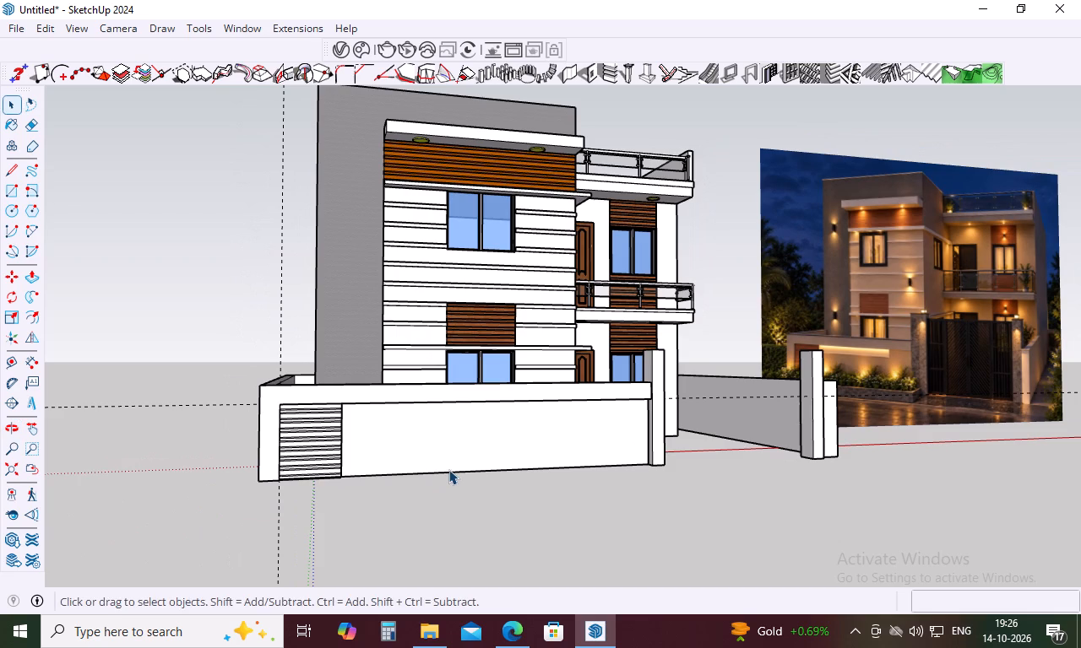
pyautogui.moveTo(478, 440); pyautogui.dragTo(480, 410, button='middle')
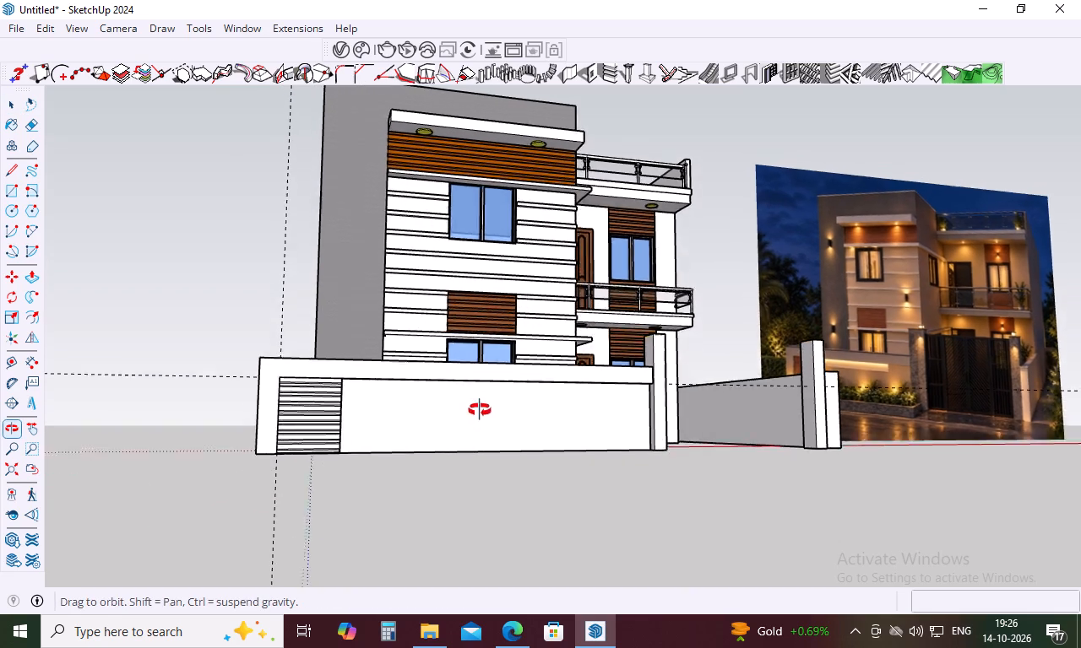
pyautogui.moveTo(480, 410); pyautogui.dragTo(475, 374, button='middle')
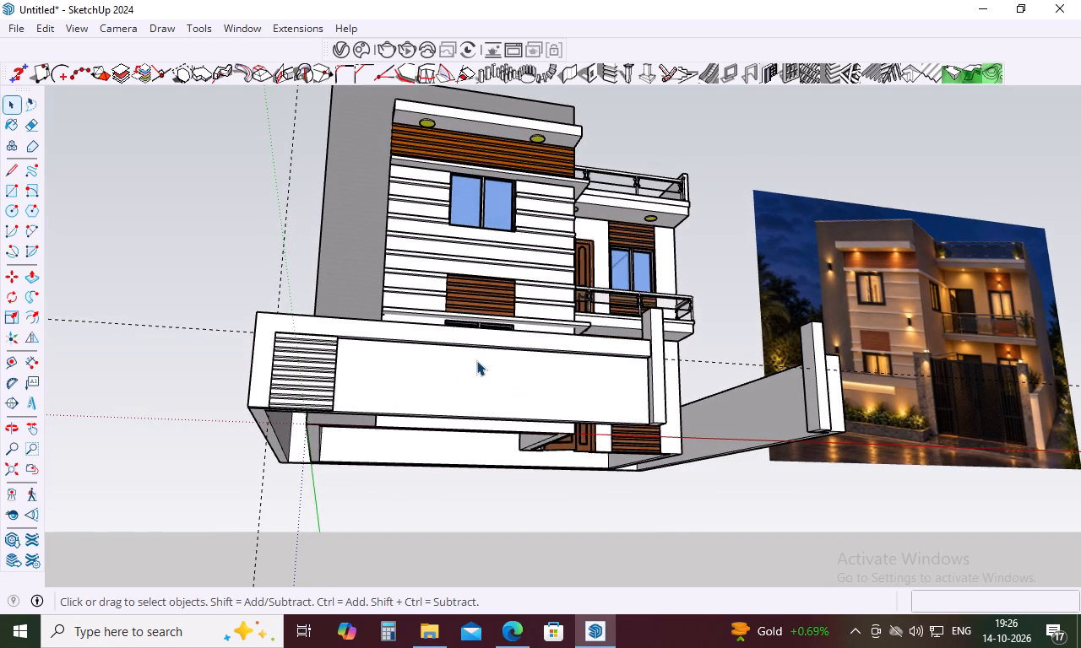
pyautogui.moveTo(457, 357); pyautogui.dragTo(451, 327, button='middle')
pyautogui.scroll(4, 451, 326)
pyautogui.doubleClick(461, 302)
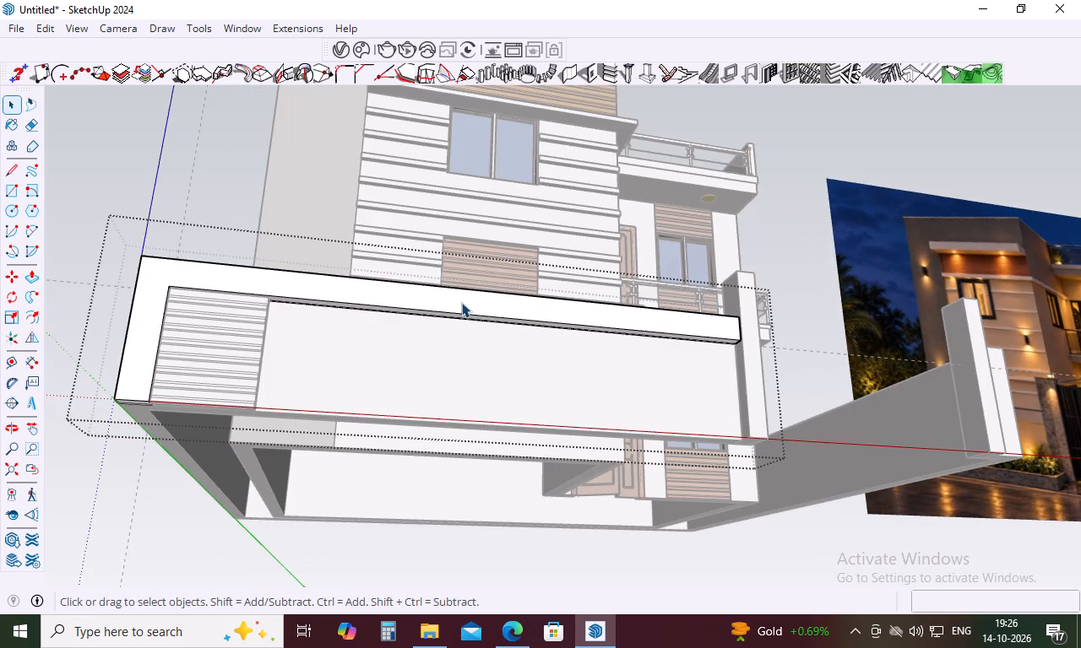
pyautogui.click(463, 301)
pyautogui.moveTo(464, 301); pyautogui.dragTo(467, 462, button='middle')
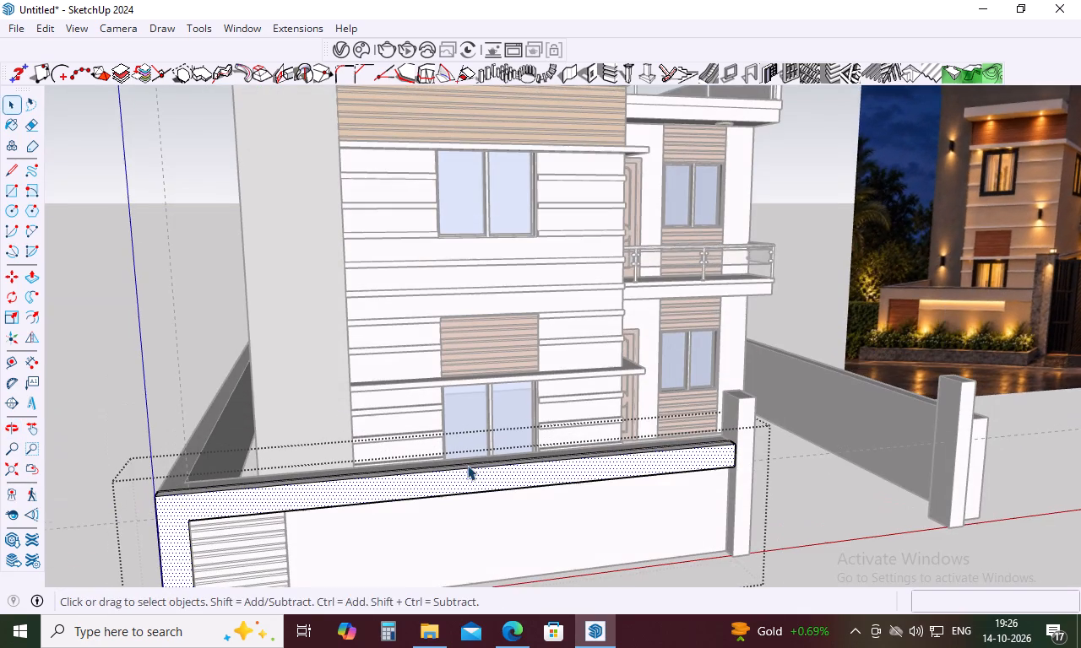
pyautogui.press('p')
pyautogui.click(460, 478)
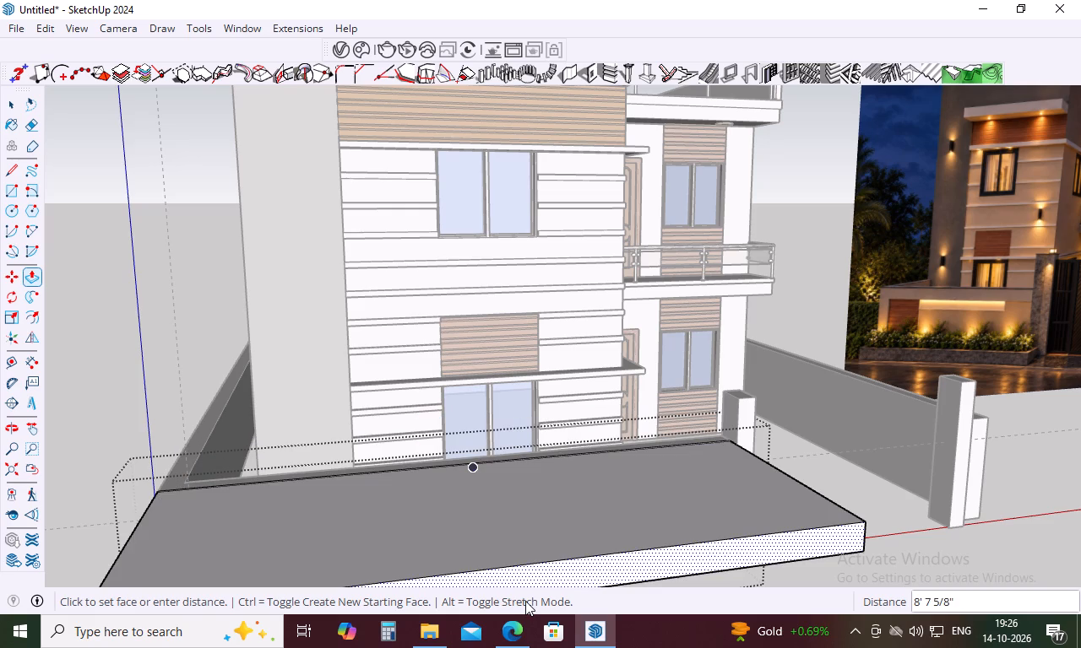
pyautogui.press('1')
pyautogui.press('Return')
pyautogui.press('space')
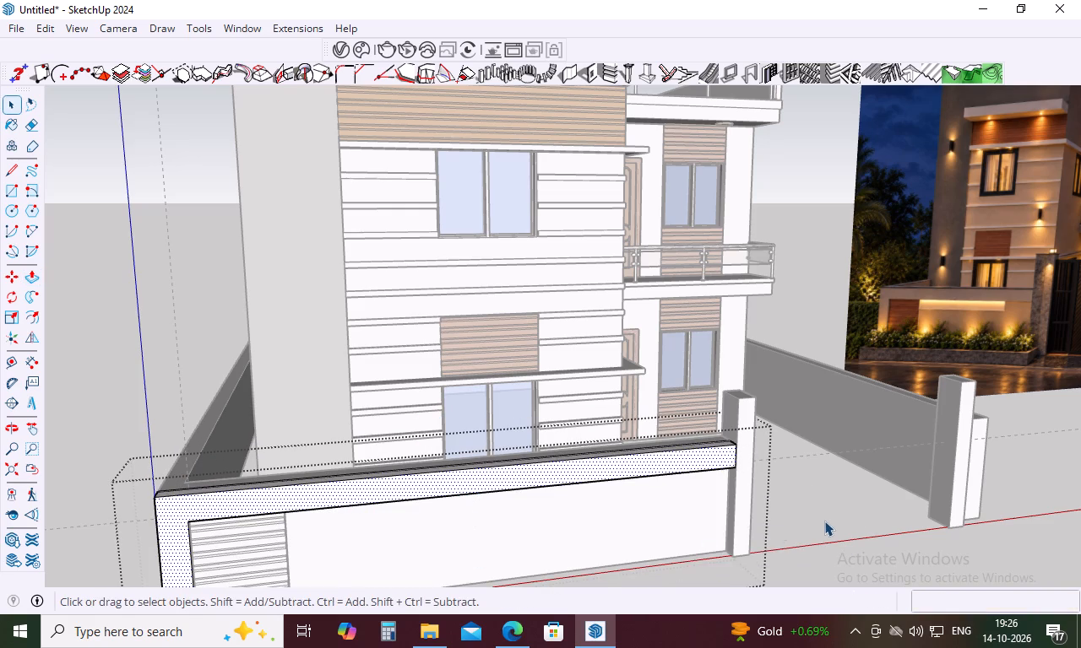
pyautogui.click(824, 521)
# Place a horizontal guide 1' below the underside of the border's top band on the front boundary wall.
pyautogui.moveTo(541, 513); pyautogui.dragTo(515, 465, button='middle')
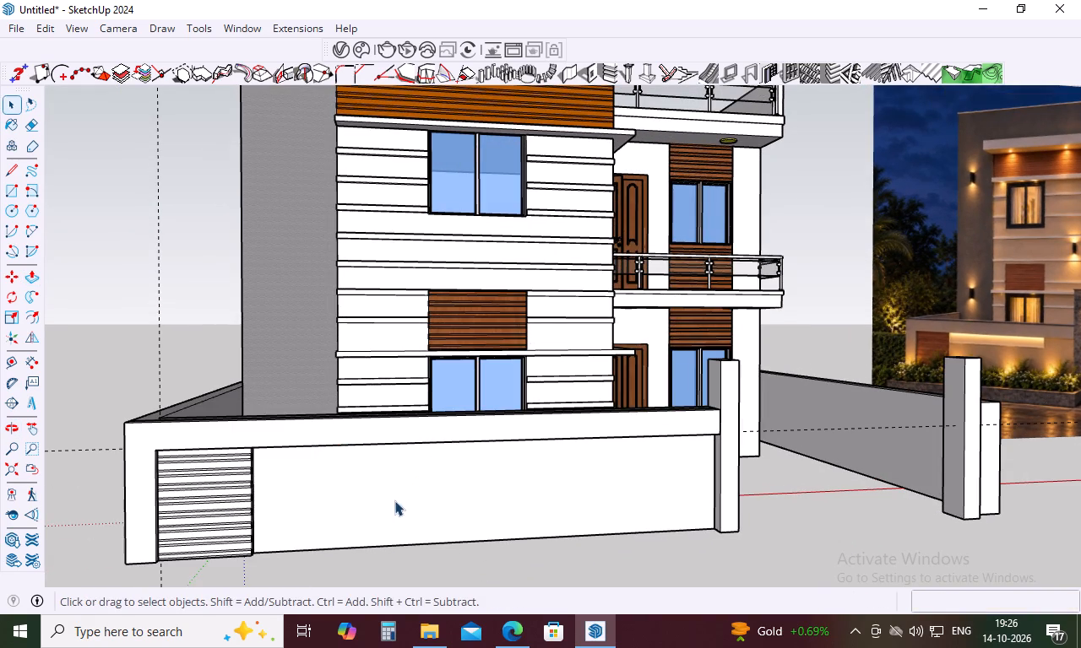
pyautogui.press('t')
pyautogui.scroll(-2, 372, 494)
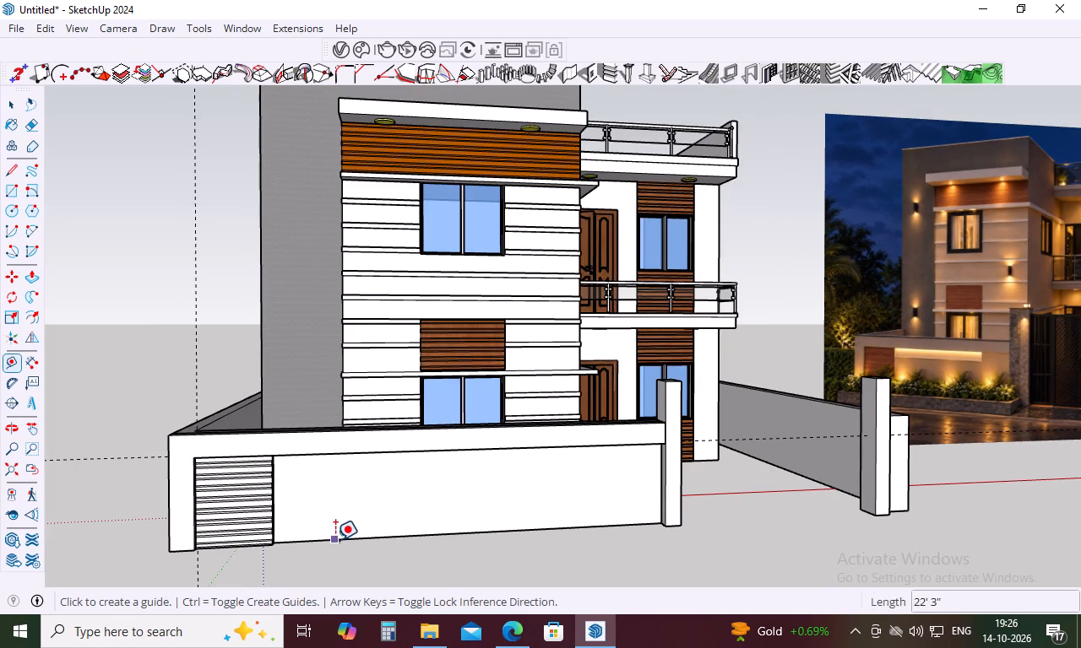
pyautogui.moveTo(367, 451); pyautogui.dragTo(393, 341, button='middle')
pyautogui.scroll(4, 393, 341)
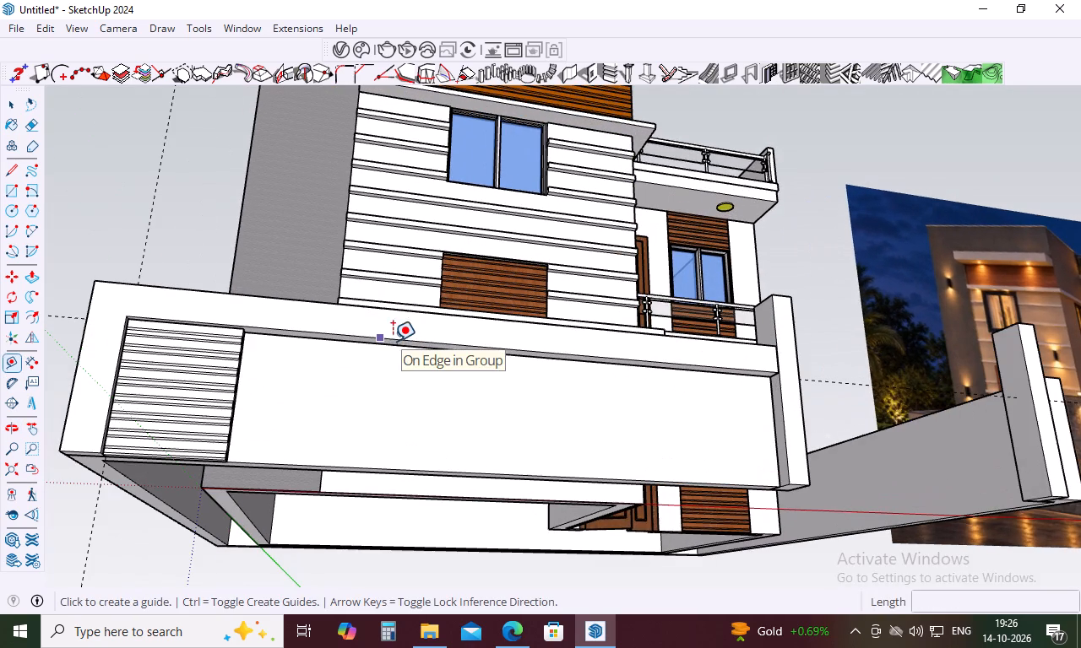
pyautogui.click(396, 348)
pyautogui.write("1'")
pyautogui.press('Return')
pyautogui.scroll(-3, 655, 379)
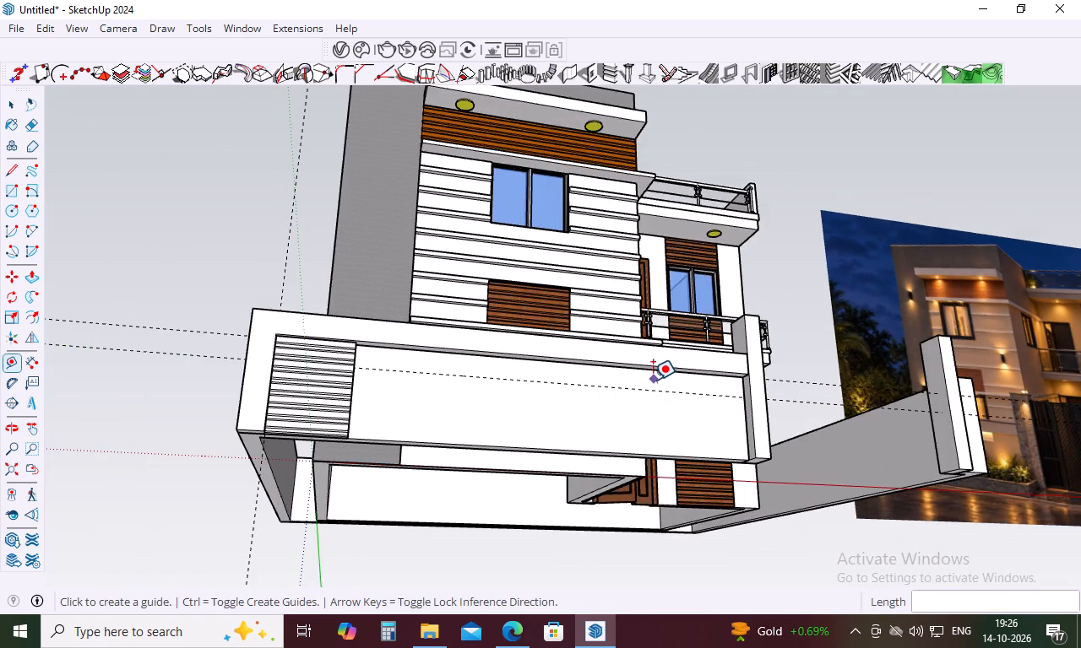
# Place a vertical guide 4' from the gate pillar edge on the front boundary wall's plain panel.
pyautogui.scroll(-4, 653, 380)
pyautogui.scroll(8, 723, 381)
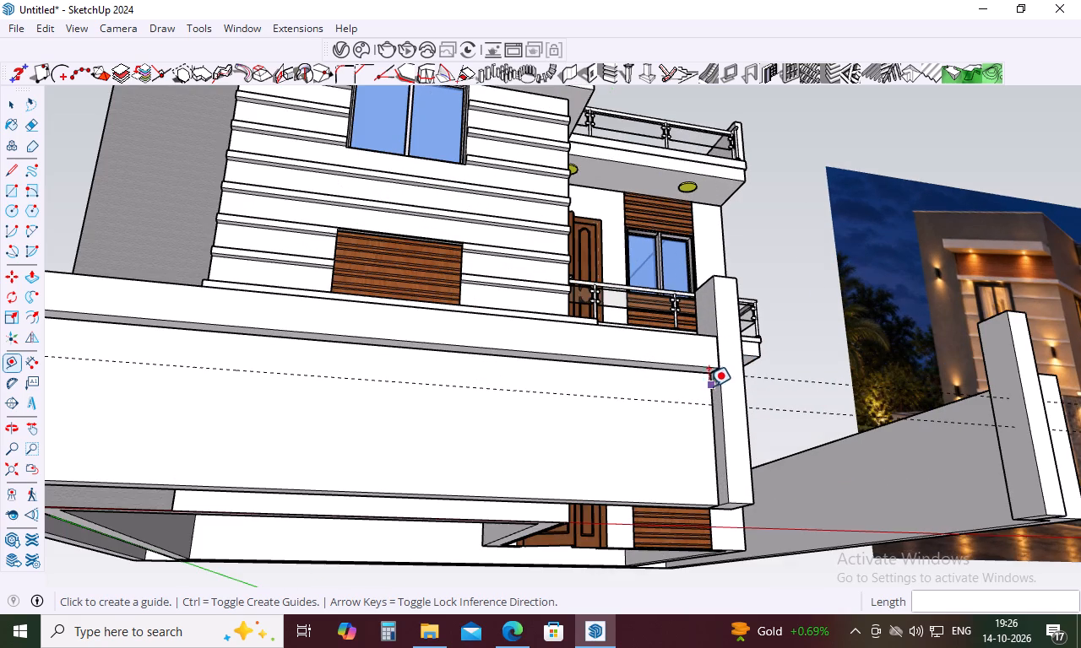
pyautogui.click(707, 387)
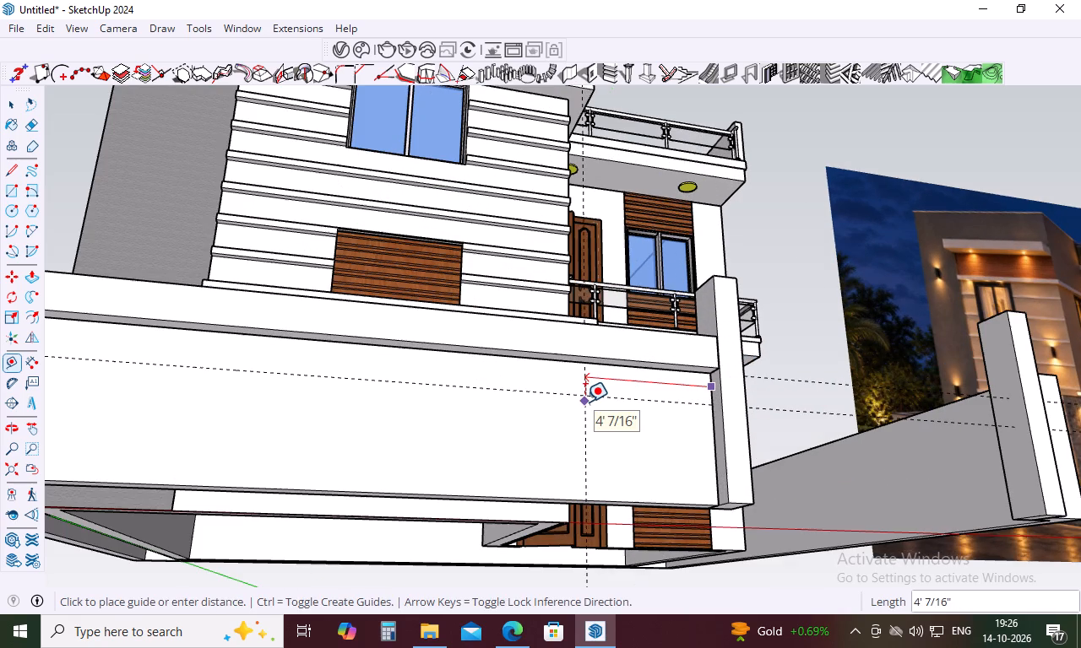
pyautogui.write("4'")
pyautogui.press('Return')
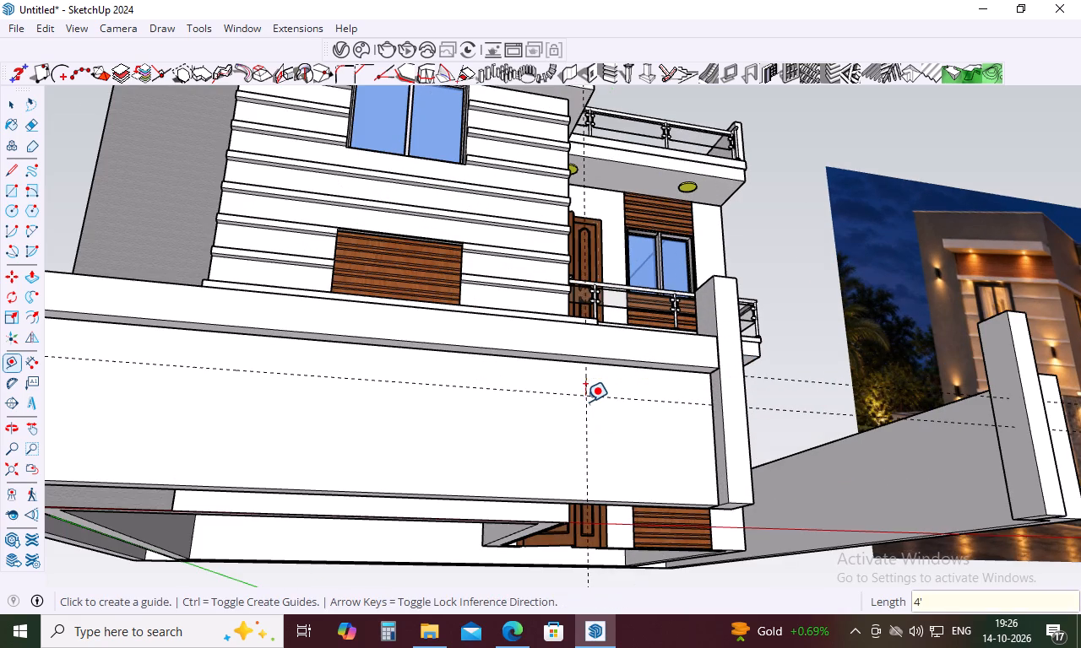
# Place a second vertical guide 1' from the first one towards the gate pillar, and delete the first guide.
pyautogui.scroll(-4, 585, 402)
pyautogui.moveTo(508, 367); pyautogui.dragTo(464, 545, button='middle')
pyautogui.scroll(-5, 470, 475)
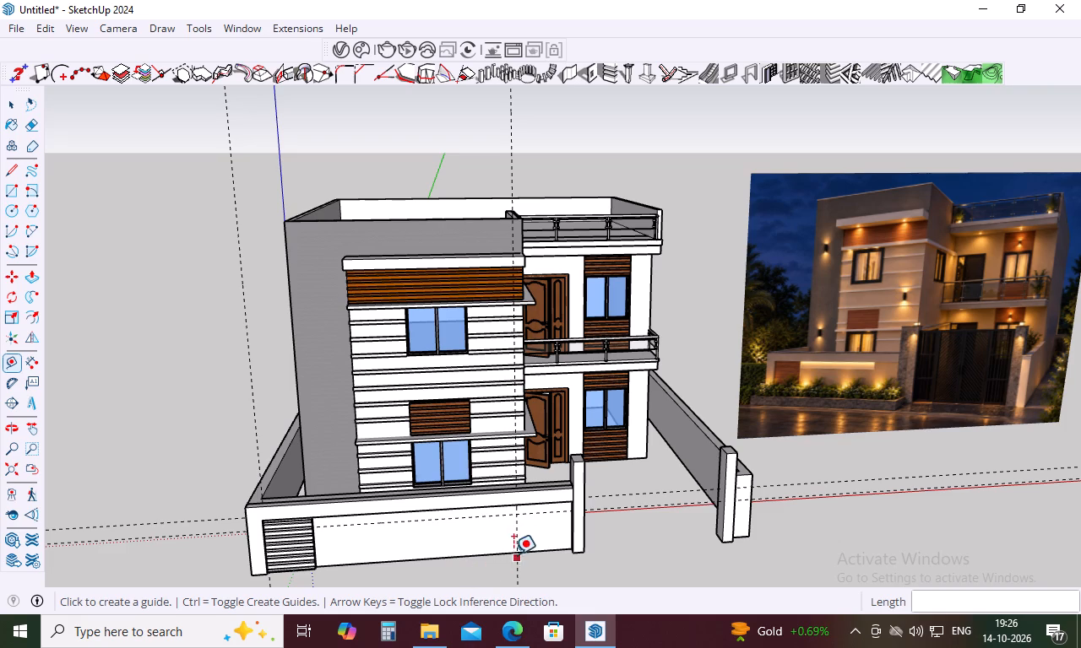
pyautogui.click(522, 529)
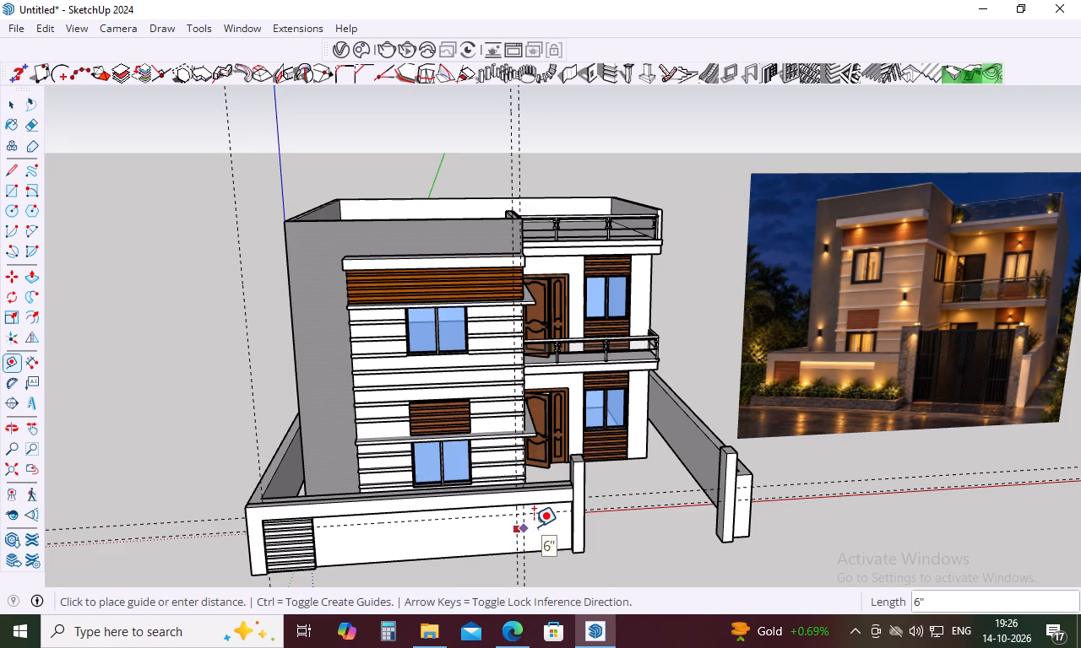
pyautogui.write("1'")
pyautogui.press('Return')
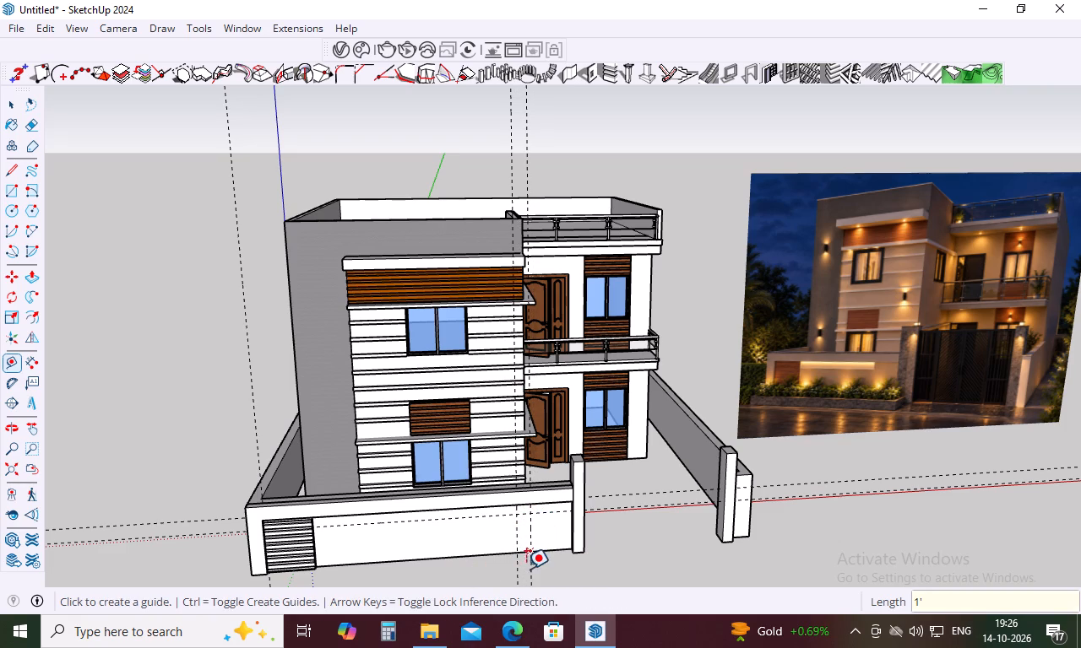
pyautogui.press('space')
pyautogui.click(517, 571)
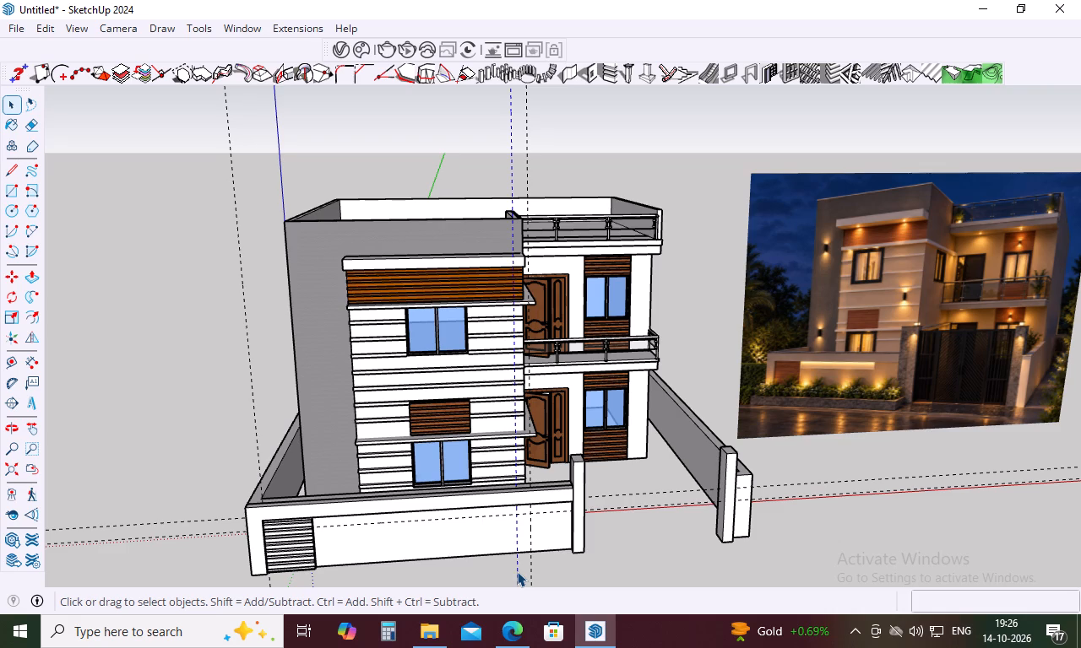
pyautogui.press('Delete')
# Draw a rectangle about 18' 1" by 3' on the plain wall panel, from the horizontal guide at the grooved panel to the pillar's base.
pyautogui.moveTo(514, 564); pyautogui.dragTo(507, 517, button='middle')
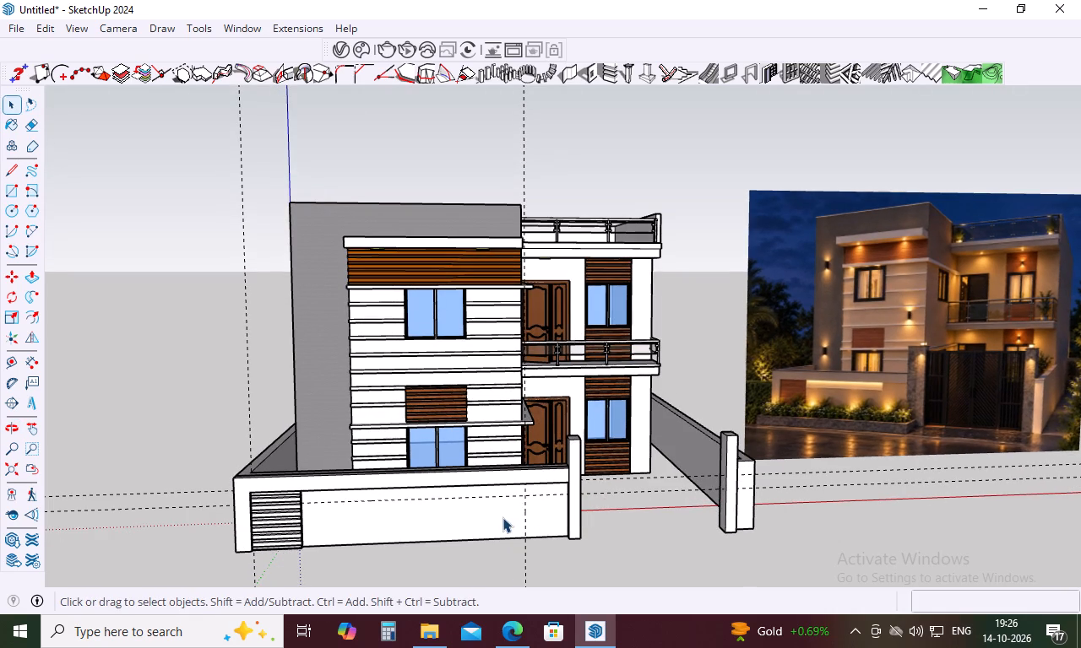
pyautogui.press('Escape')
pyautogui.press('r')
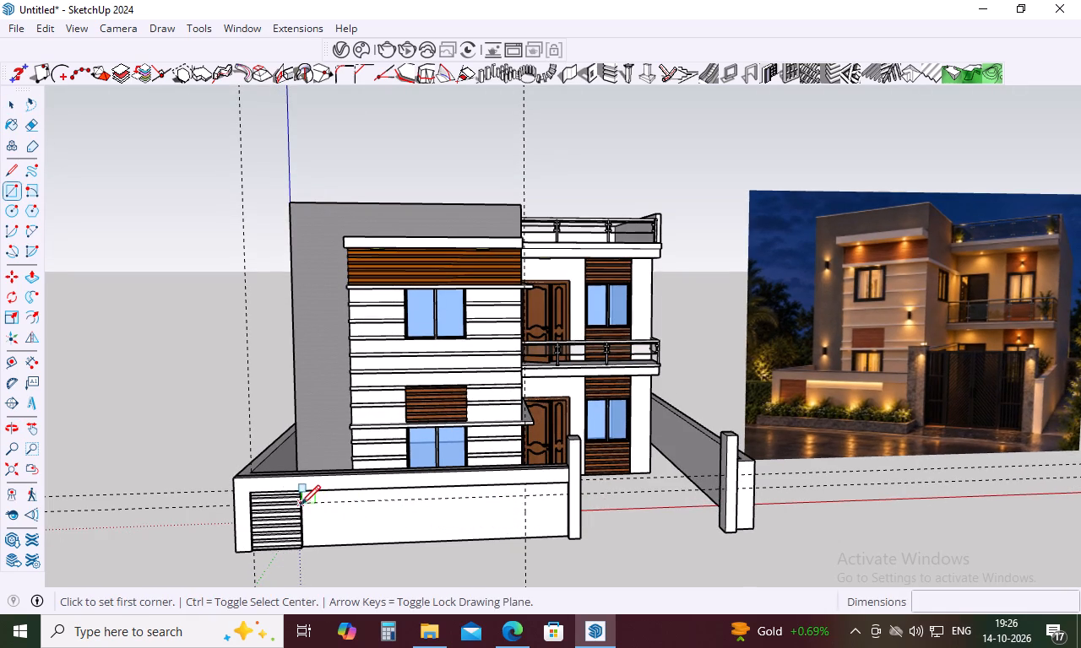
pyautogui.scroll(12, 302, 504)
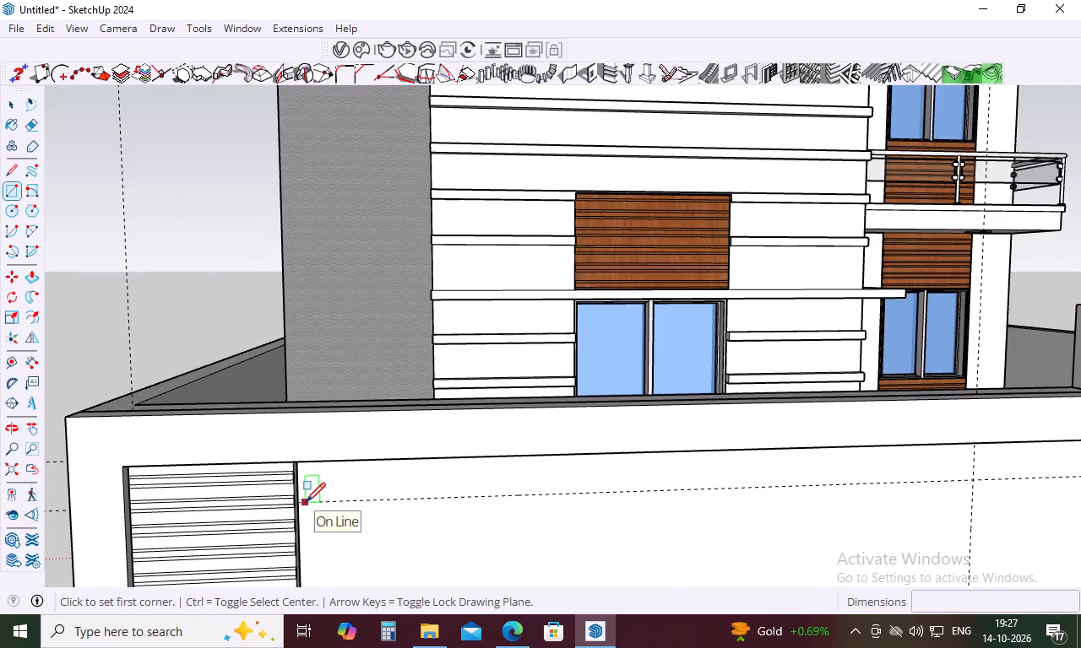
pyautogui.click(301, 500)
pyautogui.scroll(-9, 300, 499)
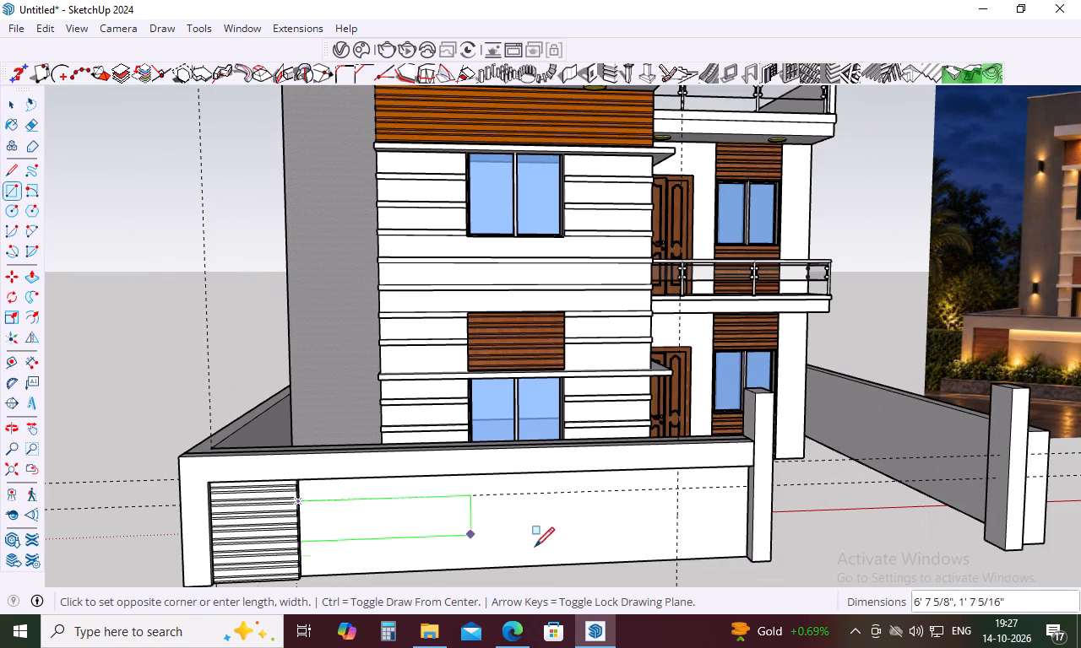
pyautogui.click(743, 556)
# Extend the rectangle up to the top band between the vertical guide and the pillar, erasing the dividing edge to form an L-shaped face.
pyautogui.moveTo(725, 515); pyautogui.dragTo(709, 467, button='middle')
pyautogui.scroll(9, 685, 425)
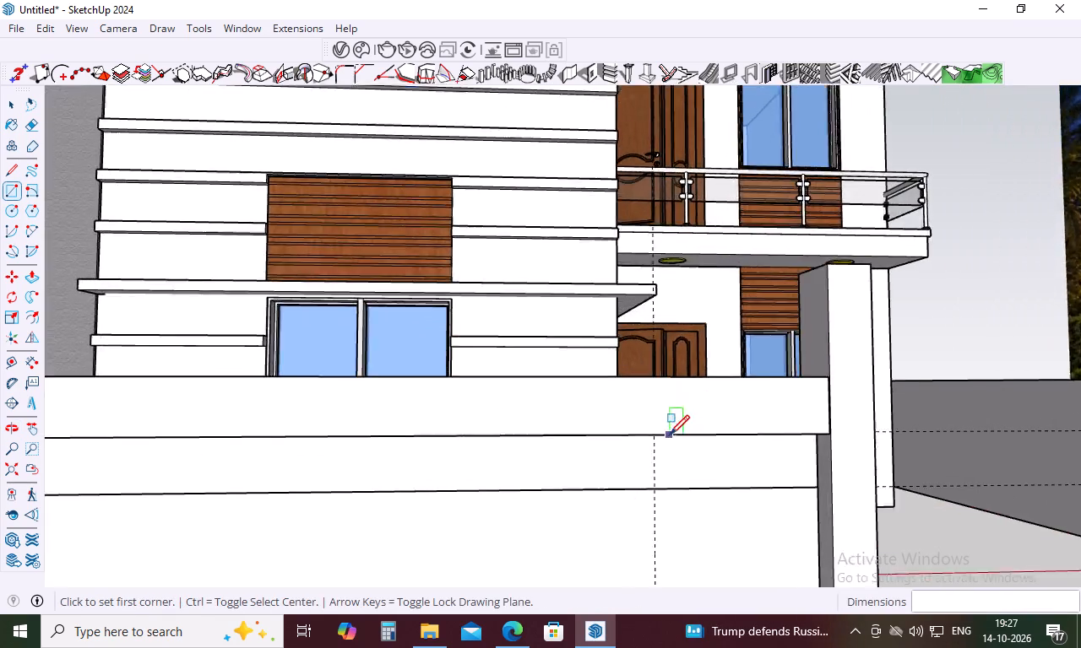
pyautogui.moveTo(670, 435); pyautogui.dragTo(651, 298, button='middle')
pyautogui.scroll(4, 649, 318)
pyautogui.click(637, 321)
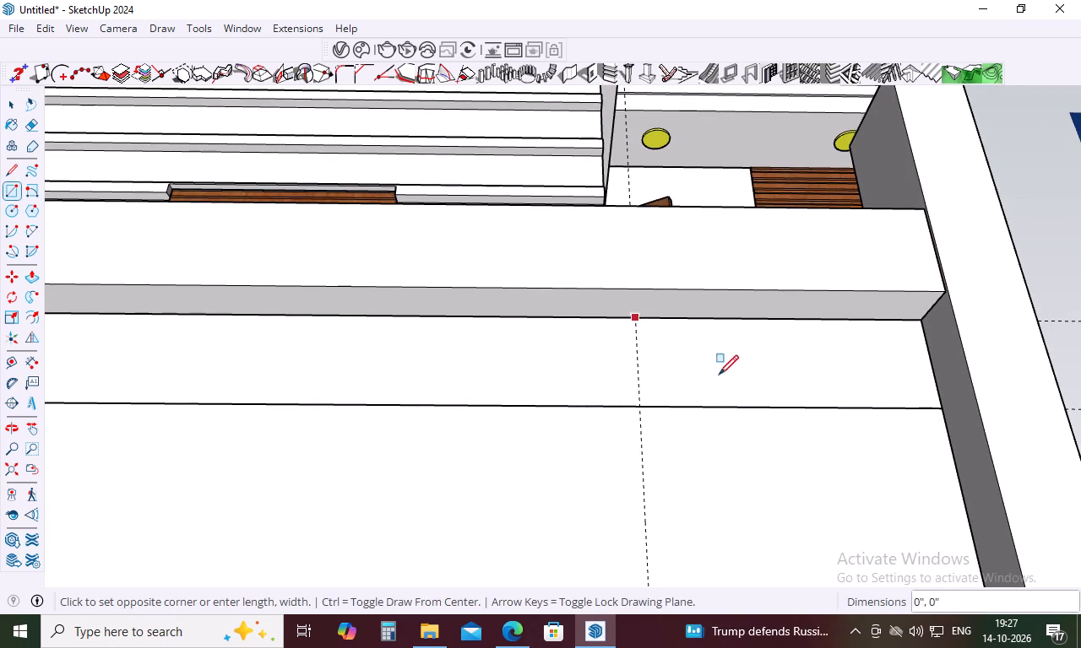
pyautogui.click(937, 408)
pyautogui.press('space')
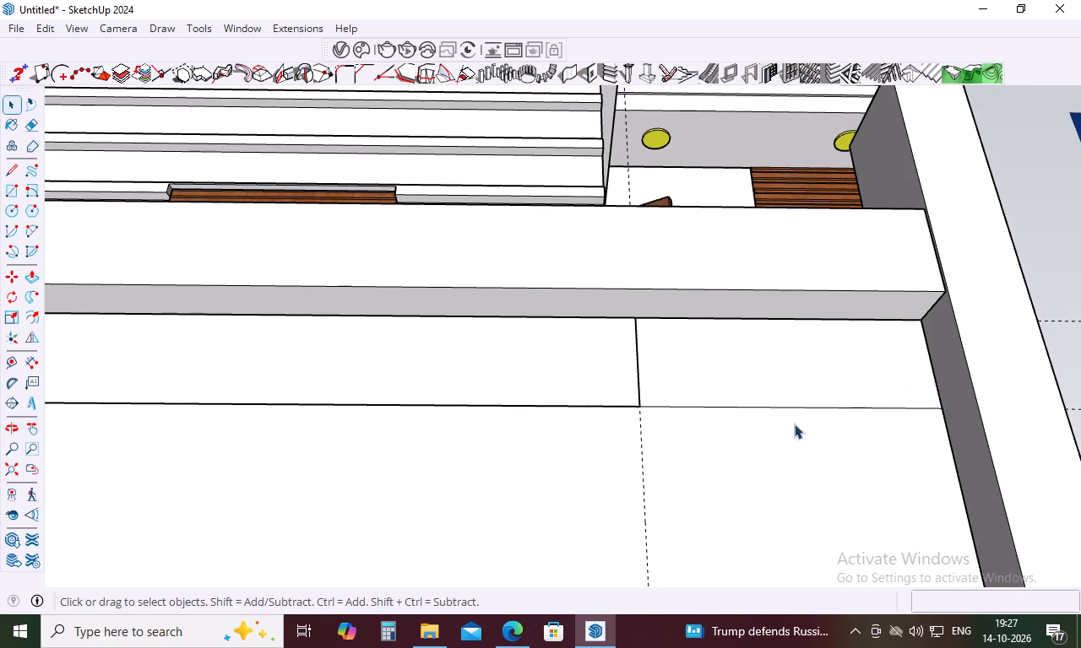
pyautogui.click(793, 406)
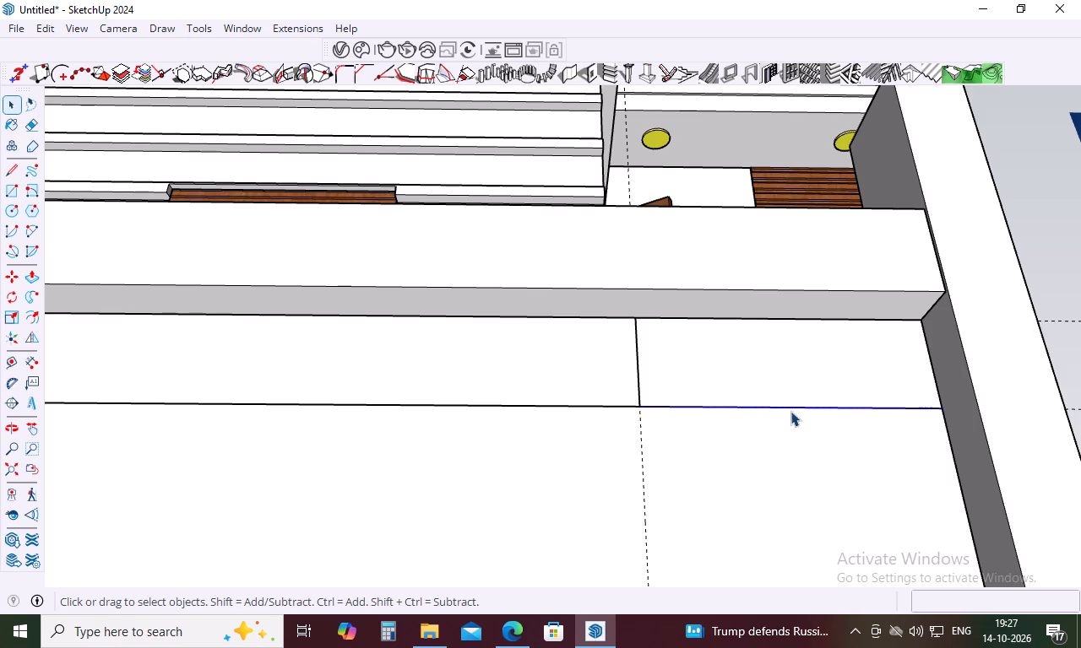
pyautogui.press('Delete')
# Push/Pull the L-shaped face of the front boundary wall 5" outward.
pyautogui.press('p')
pyautogui.click(720, 454)
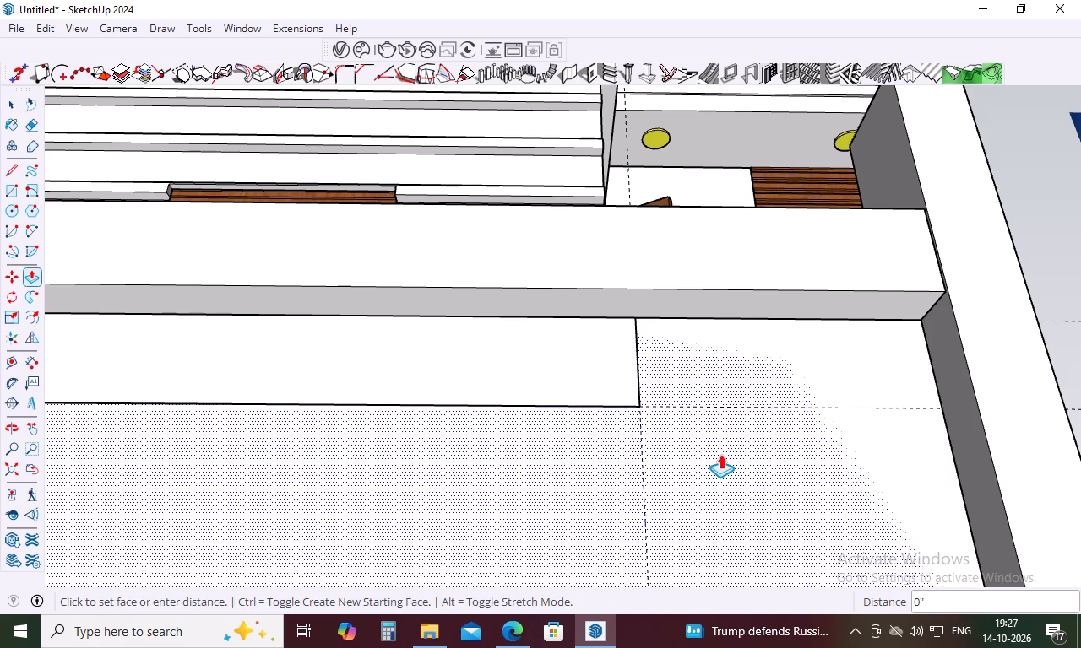
pyautogui.scroll(-10, 720, 454)
pyautogui.moveTo(720, 446); pyautogui.dragTo(725, 526, button='middle')
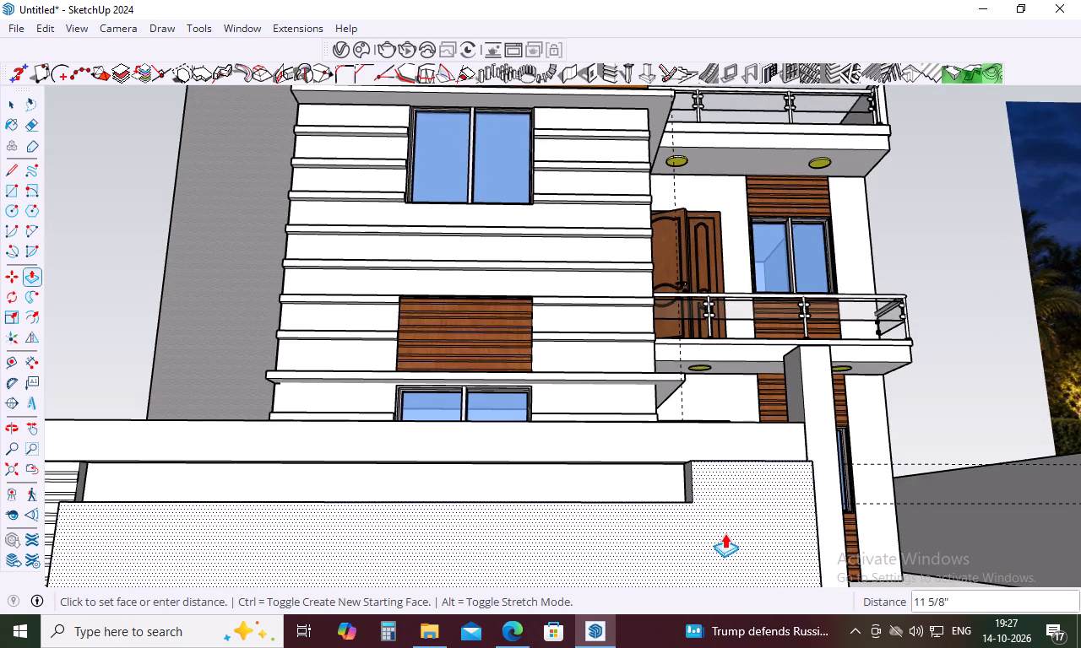
pyautogui.press('5')
pyautogui.press('Return')
# Group the raised L-shaped section of the front boundary wall.
pyautogui.scroll(-4, 694, 497)
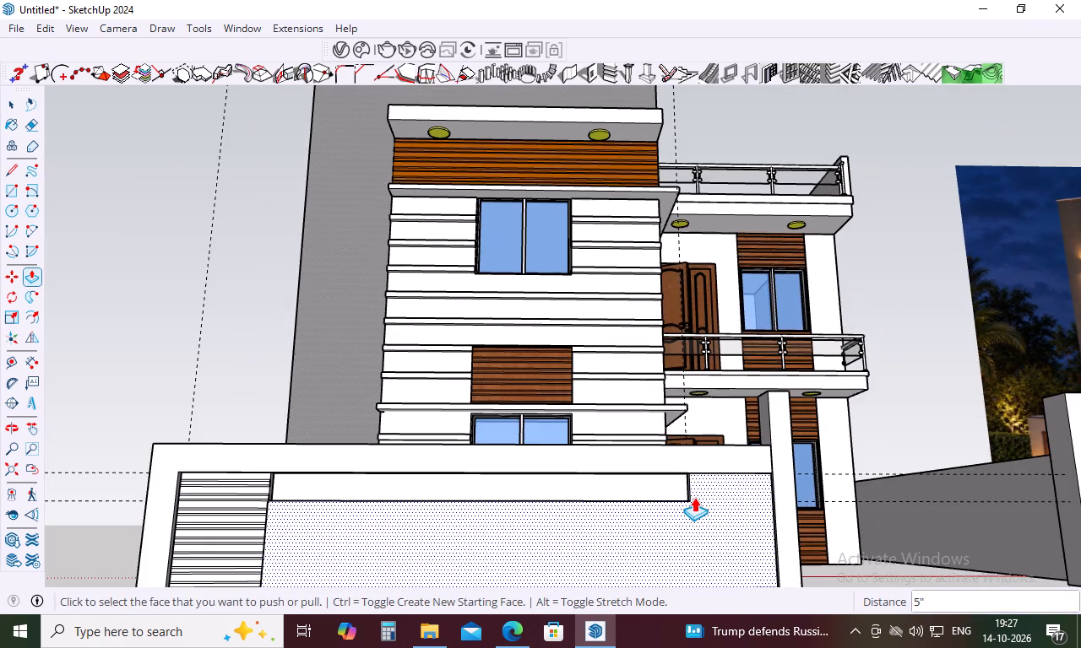
pyautogui.scroll(-6, 694, 497)
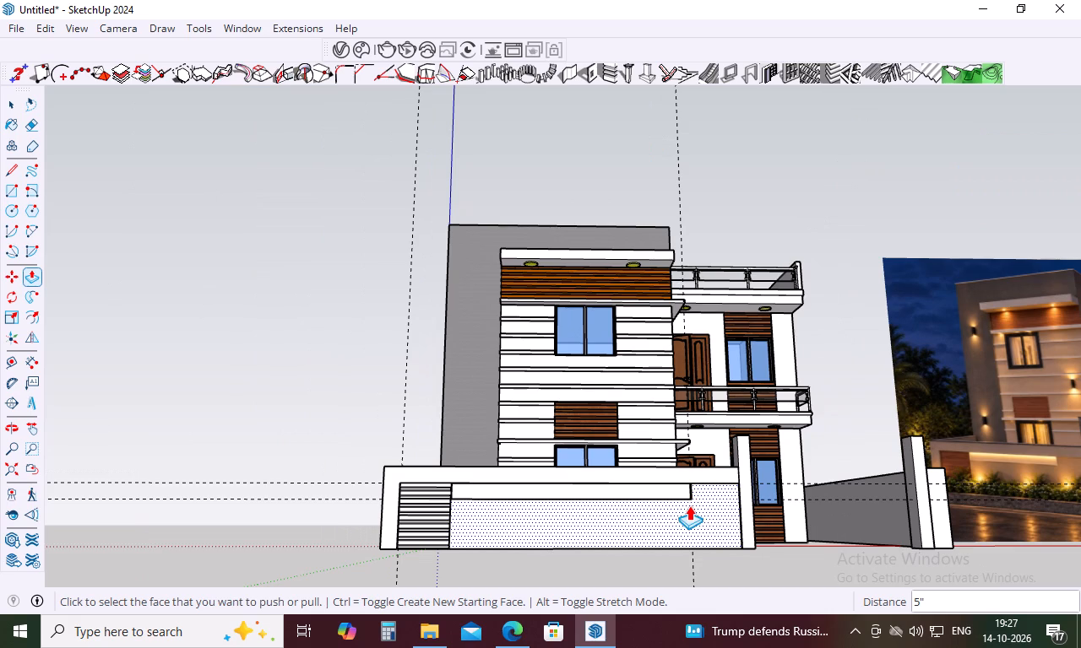
pyautogui.moveTo(668, 526); pyautogui.dragTo(667, 601, button='middle')
pyautogui.scroll(4, 613, 541)
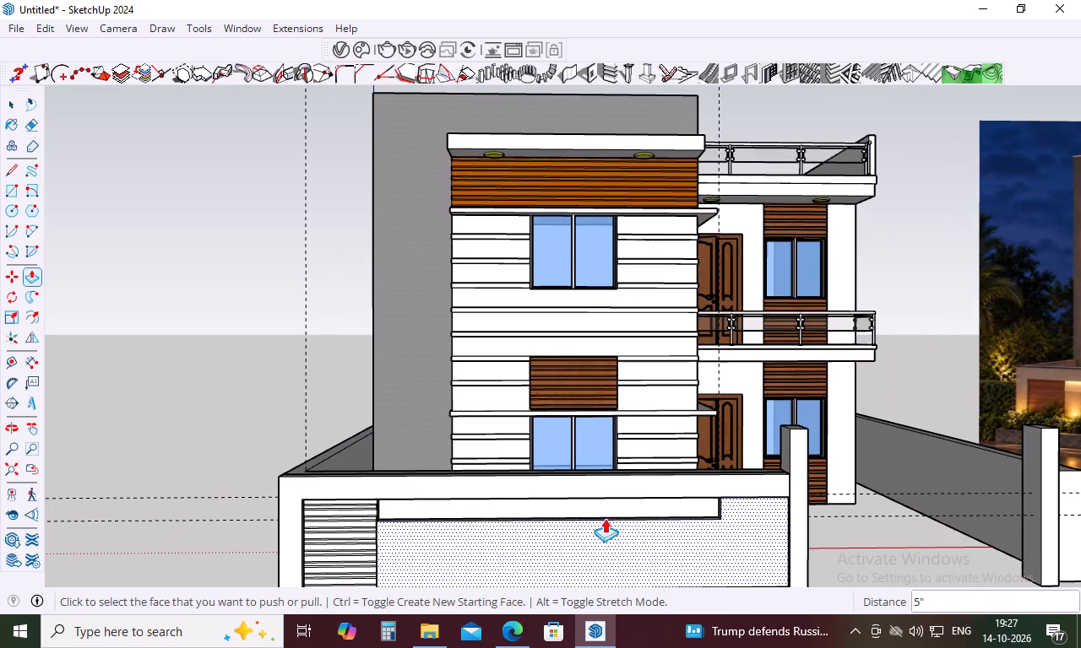
pyautogui.scroll(-4, 584, 478)
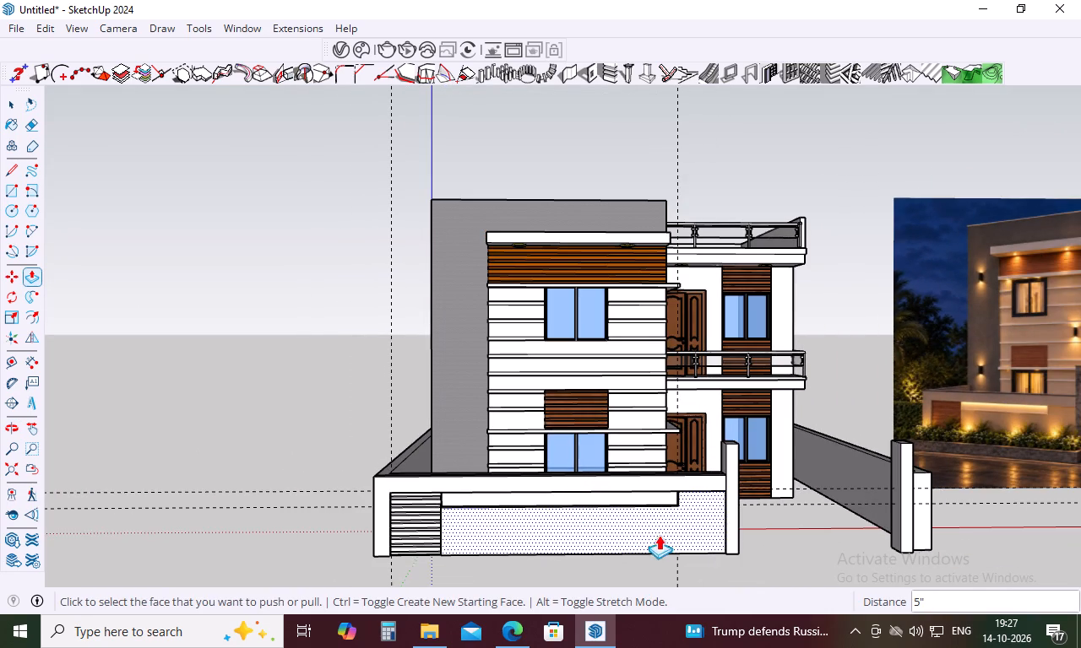
pyautogui.scroll(4, 698, 536)
pyautogui.moveTo(703, 531); pyautogui.dragTo(709, 439, button='middle')
pyautogui.scroll(-4, 649, 416)
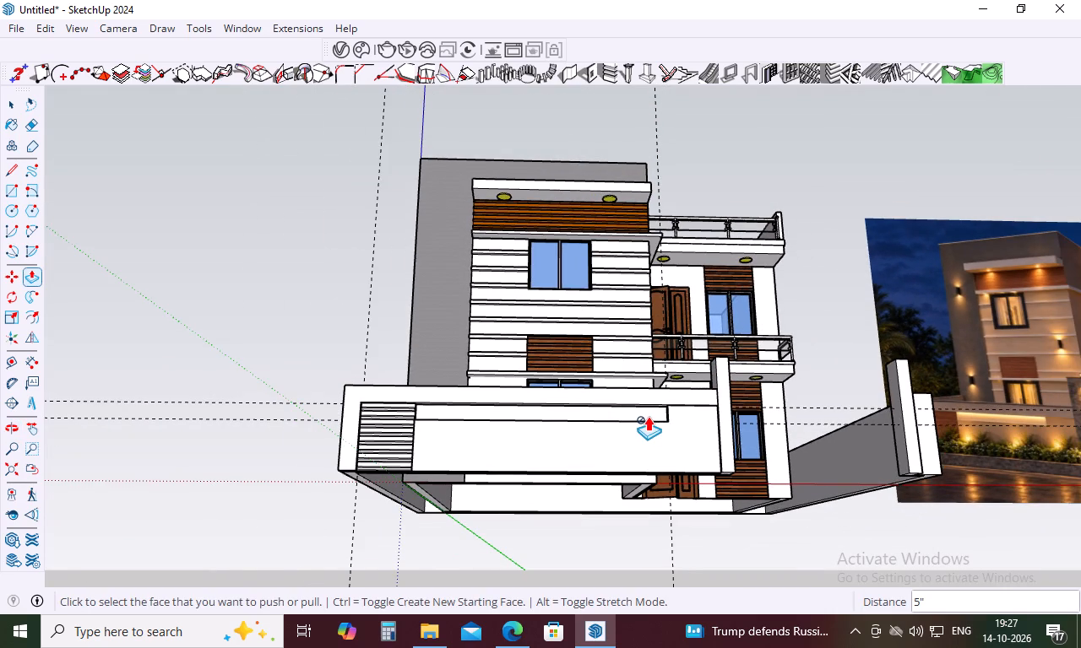
pyautogui.scroll(-5, 620, 428)
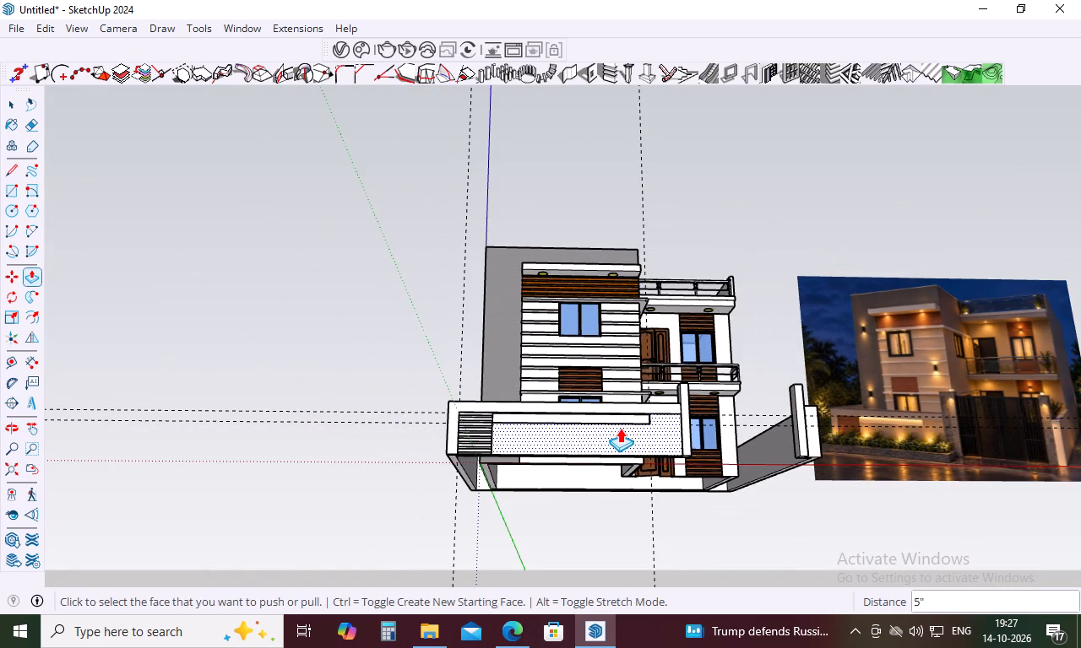
pyautogui.press('space')
pyautogui.tripleClick(626, 446)
pyautogui.doubleClick(626, 446)
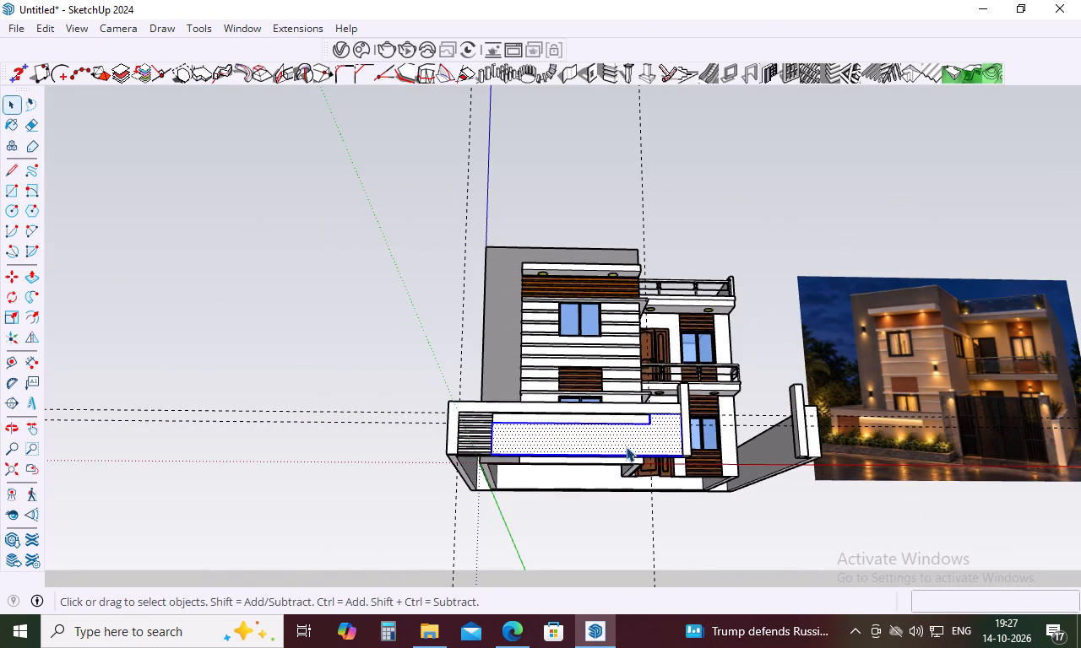
pyautogui.rightClick(626, 446)
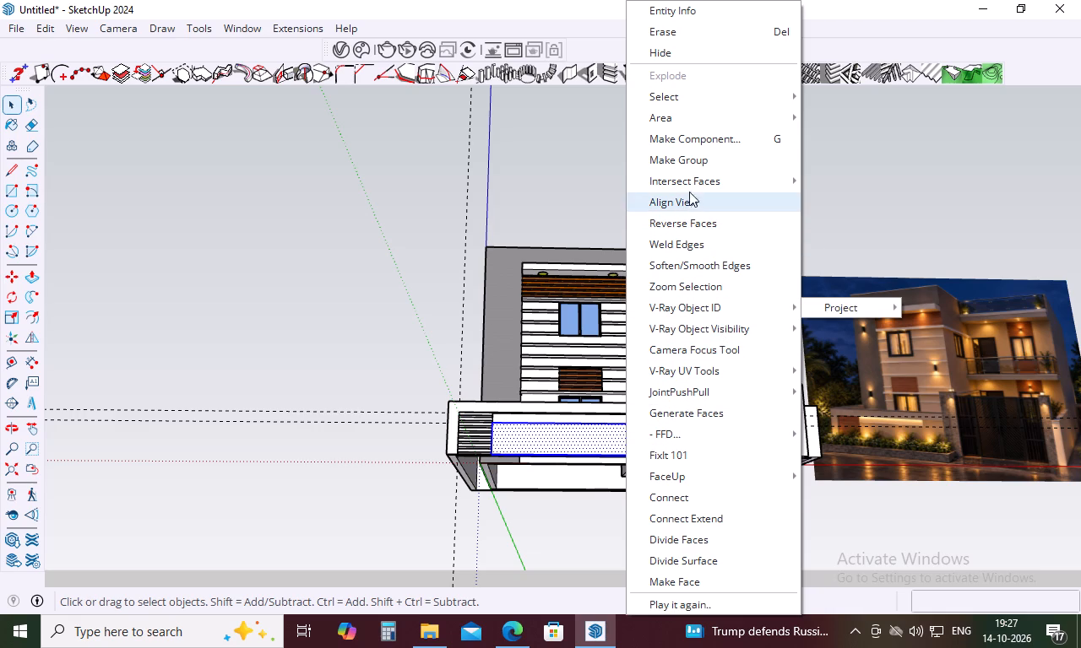
pyautogui.click(702, 163)
pyautogui.click(414, 316)
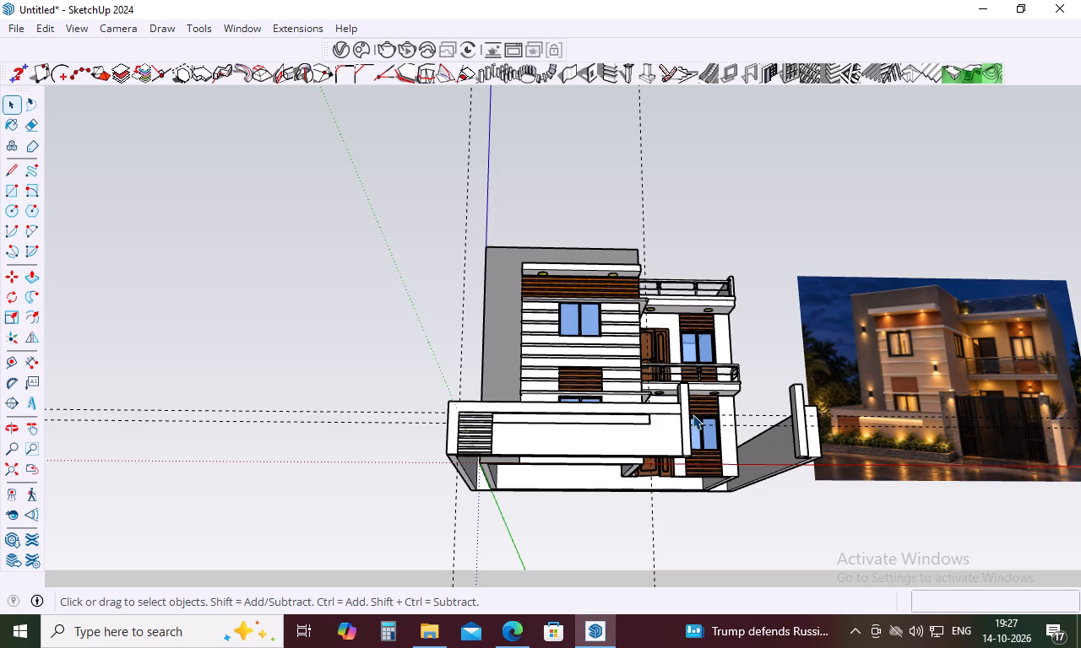
pyautogui.press('Escape')
# Examine the boundary wall, planter bed, pillars and gate in the reference image.
pyautogui.scroll(-8, 528, 395)
pyautogui.scroll(8, 813, 420)
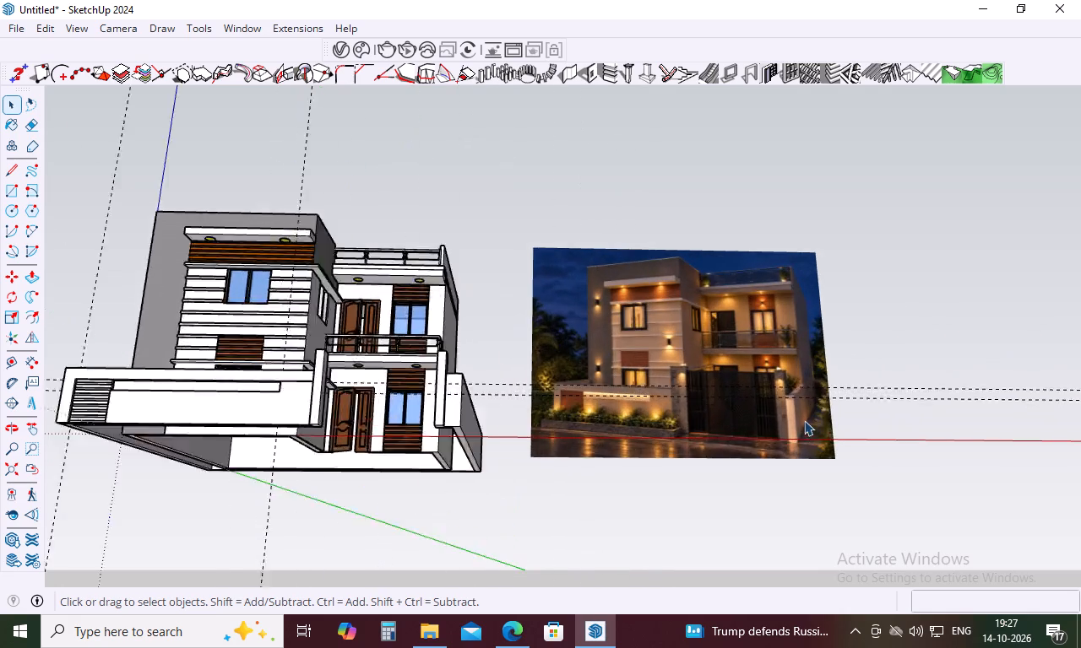
pyautogui.scroll(1, 804, 420)
pyautogui.scroll(9, 725, 425)
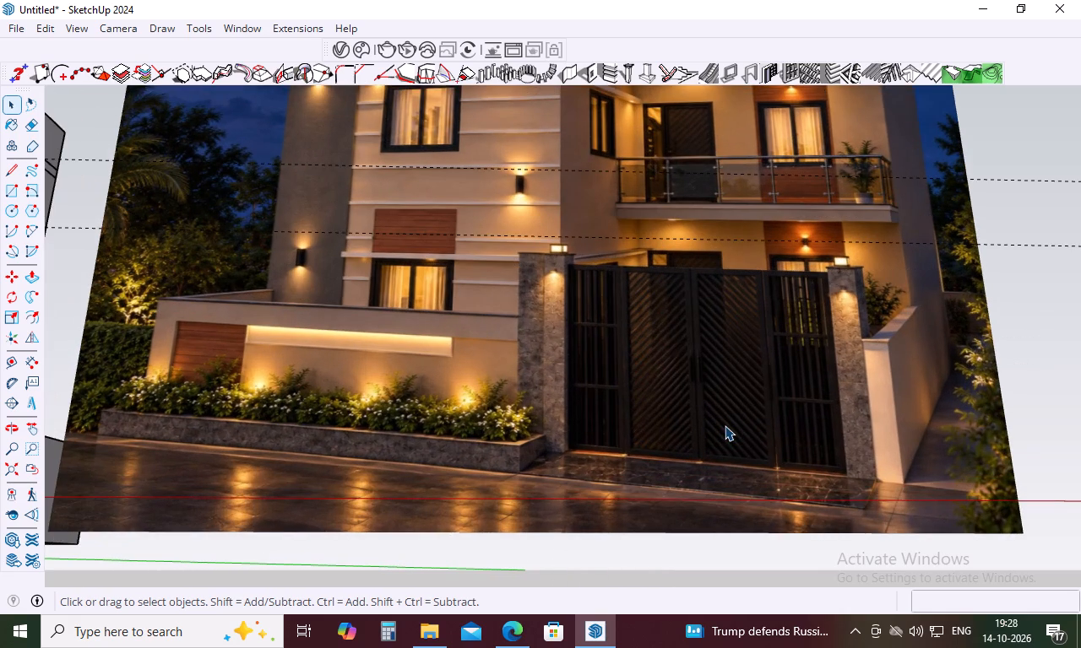
pyautogui.scroll(-9, 725, 425)
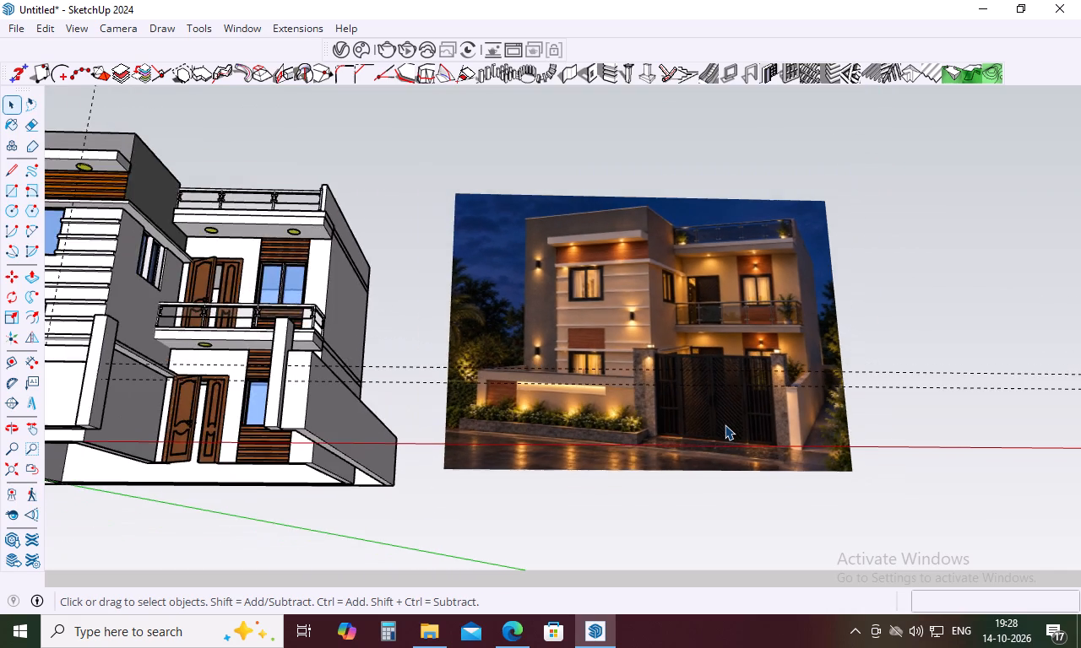
pyautogui.scroll(-3, 725, 424)
# Delete all guides from the model.
pyautogui.moveTo(575, 466); pyautogui.dragTo(577, 464, button='middle')
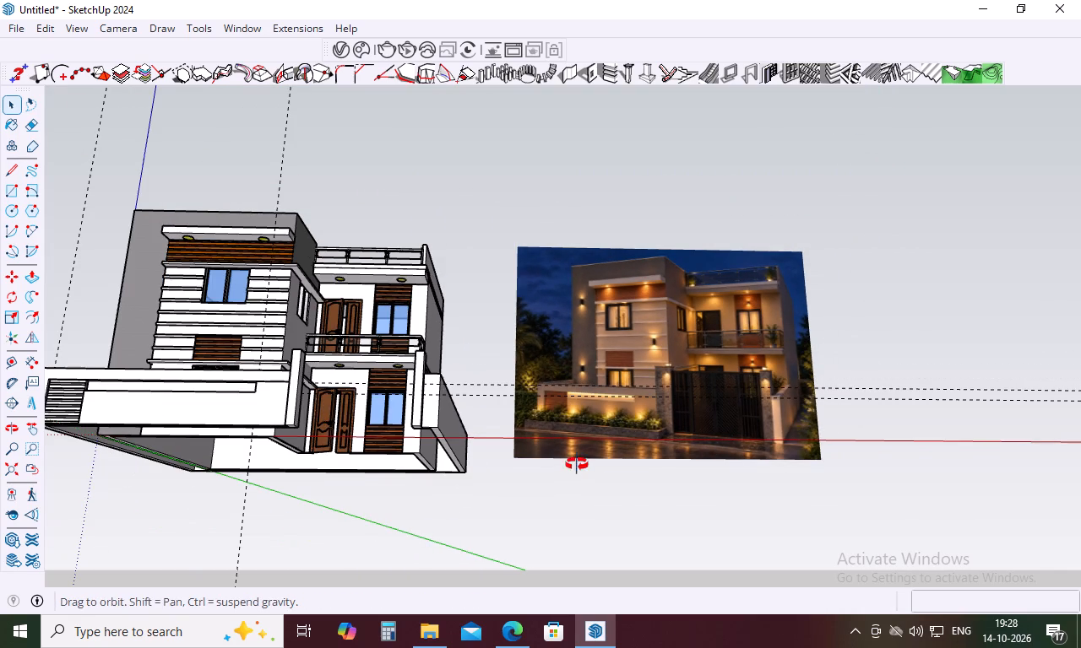
pyautogui.moveTo(577, 464); pyautogui.dragTo(671, 467, button='middle')
pyautogui.scroll(-4, 680, 458)
pyautogui.moveTo(680, 458); pyautogui.dragTo(650, 559, button='middle')
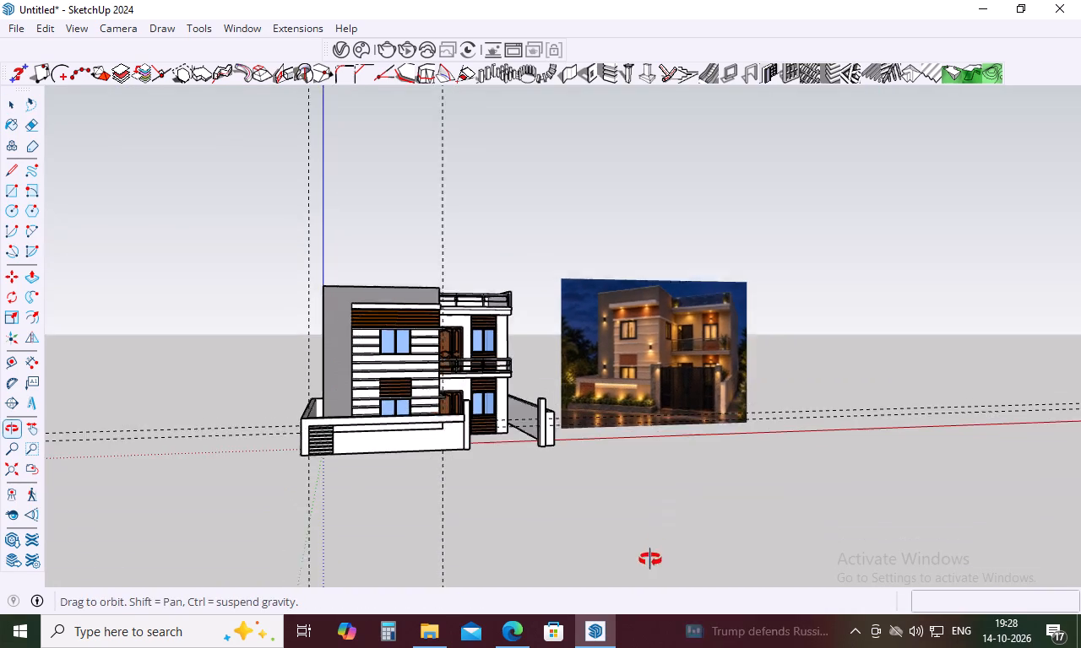
pyautogui.moveTo(650, 559); pyautogui.dragTo(642, 565, button='middle')
pyautogui.scroll(8, 350, 463)
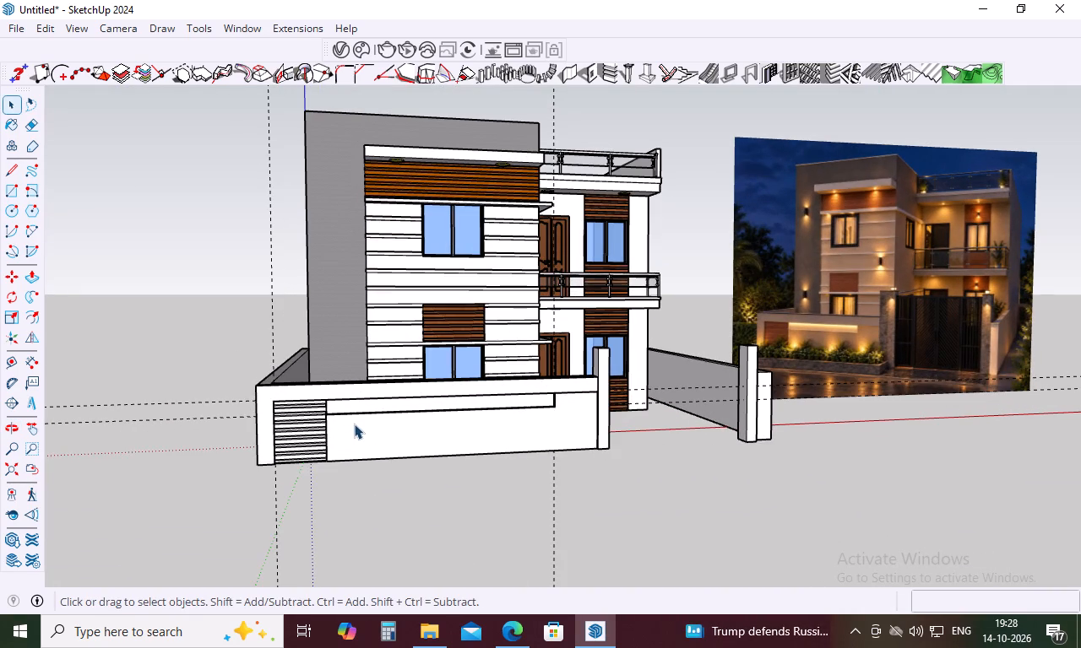
pyautogui.click(48, 27)
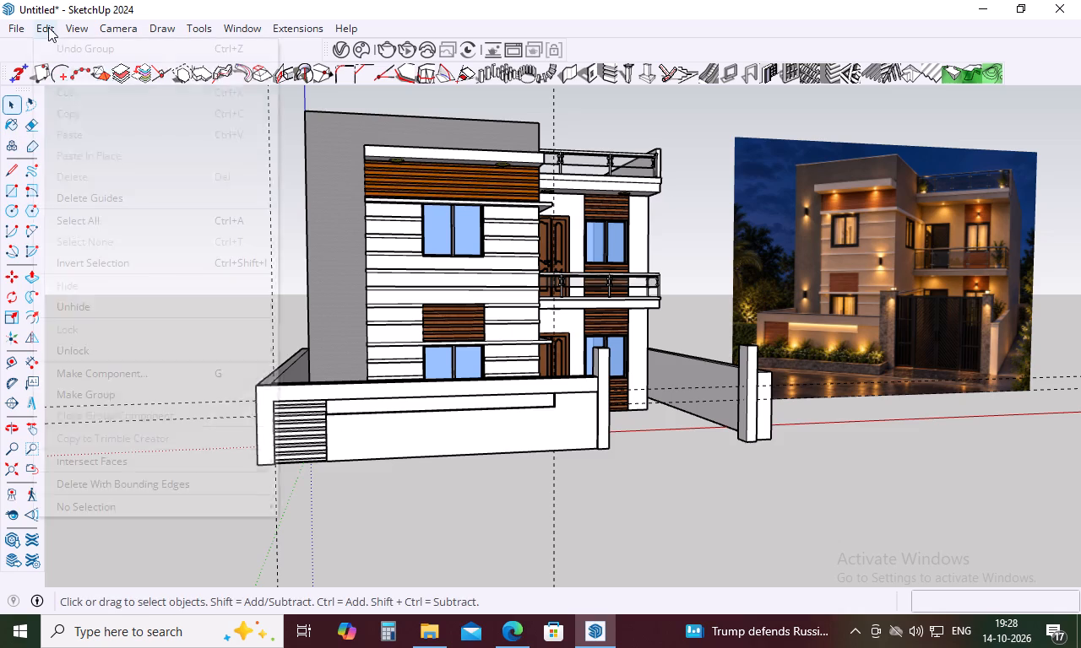
pyautogui.click(102, 206)
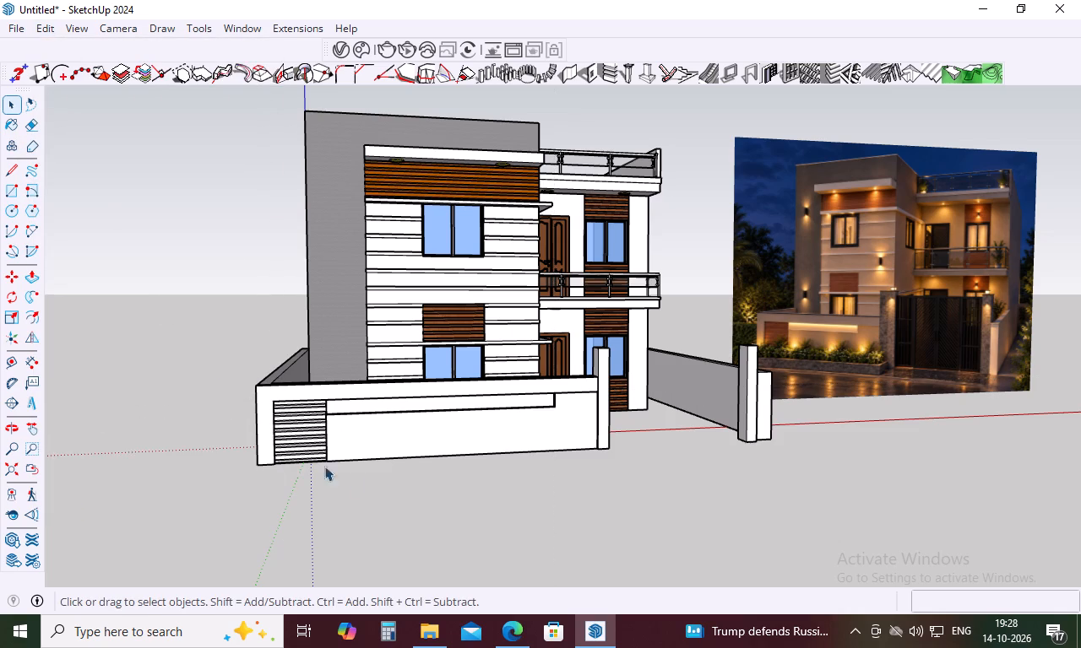
# Try Color C06 from the Colors library on the front boundary wall's grooved panel, and repaint it with Color C07.
pyautogui.press('b')
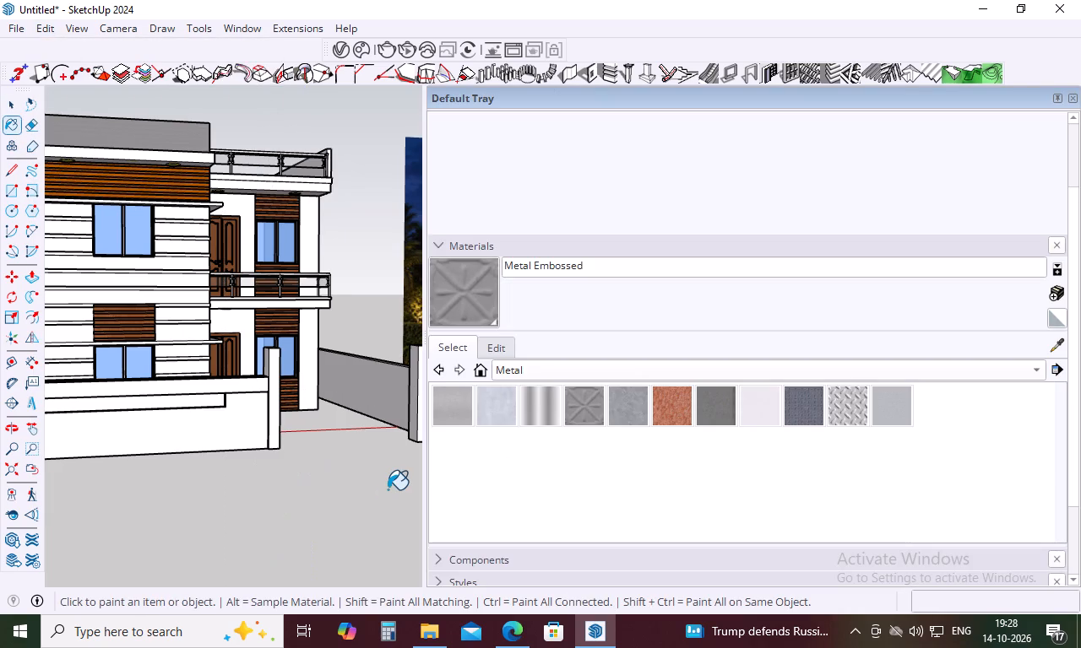
pyautogui.click(808, 368)
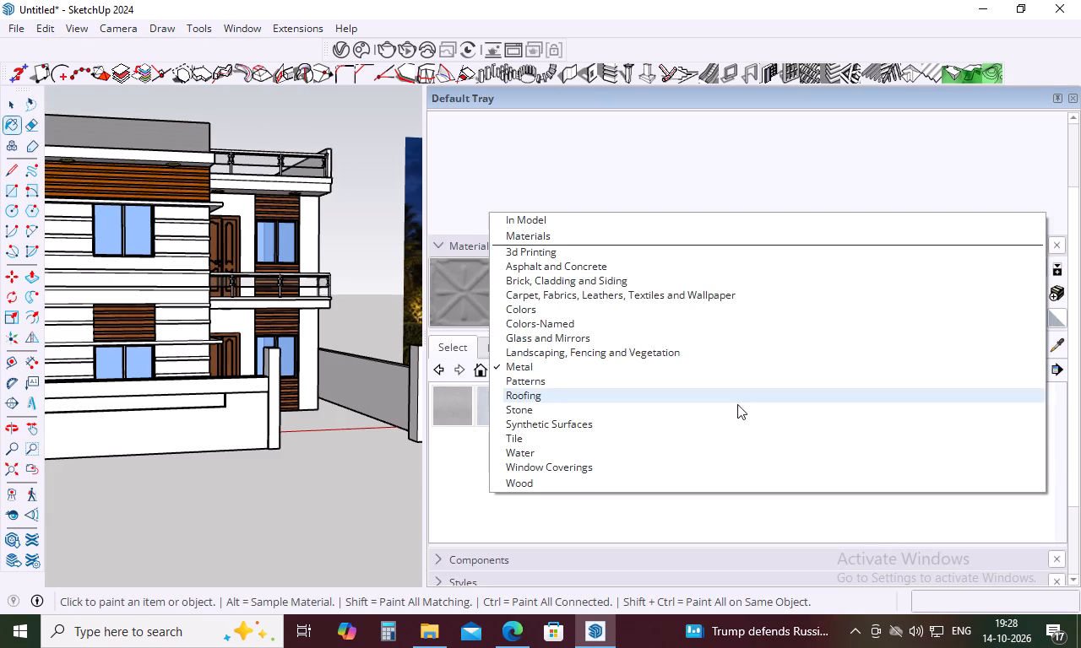
pyautogui.click(538, 309)
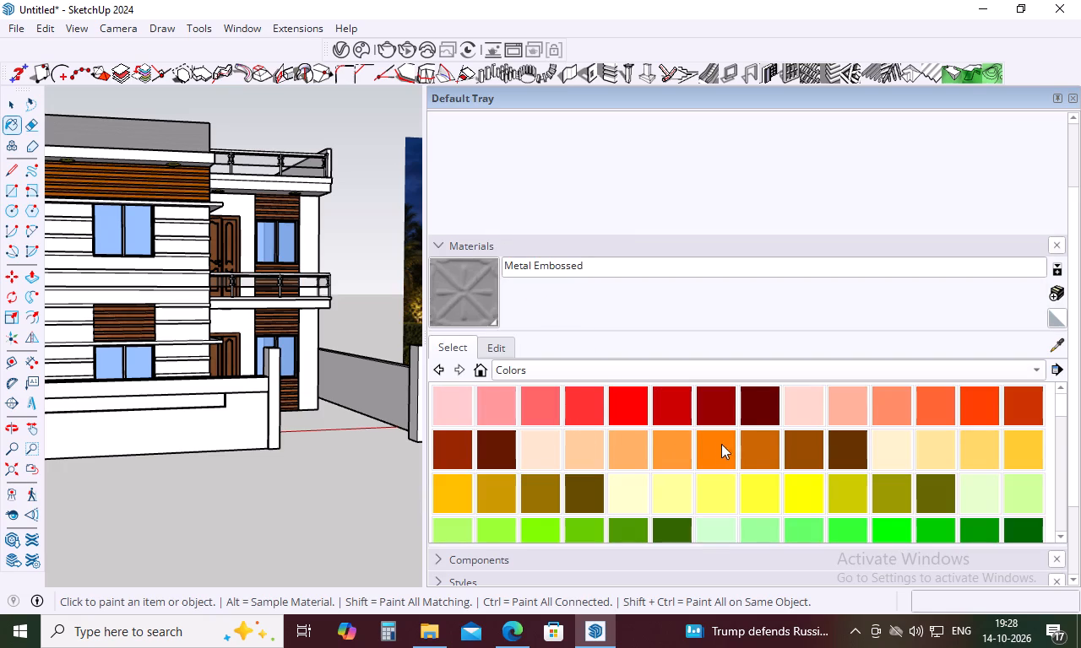
pyautogui.click(761, 444)
pyautogui.scroll(-6, 383, 402)
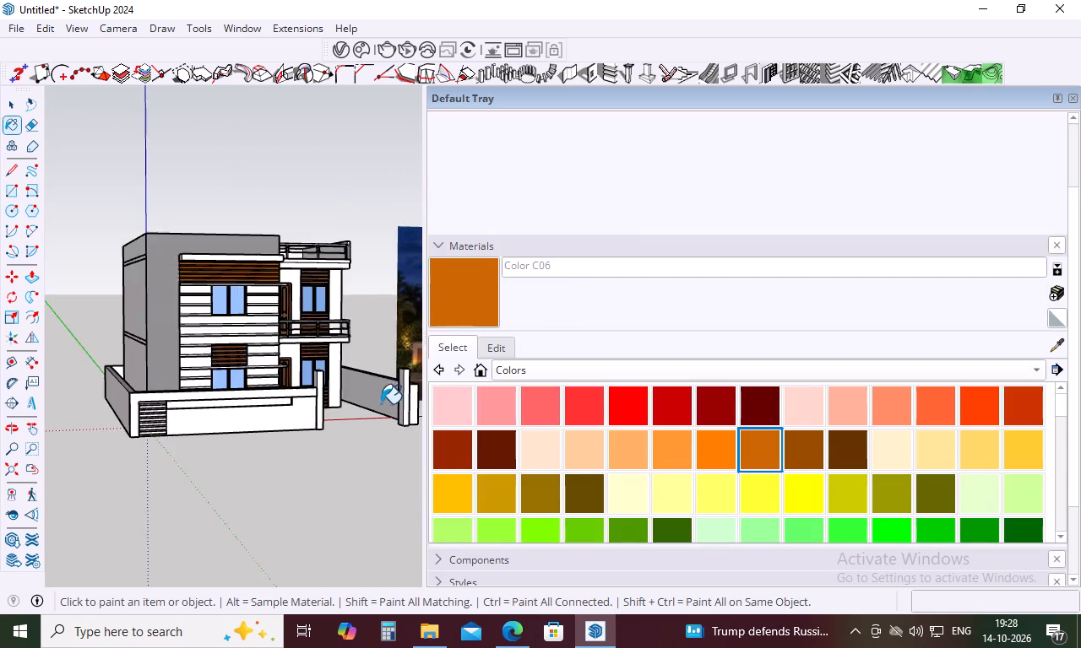
pyautogui.scroll(-3, 381, 403)
pyautogui.scroll(10, 246, 437)
pyautogui.click(225, 397)
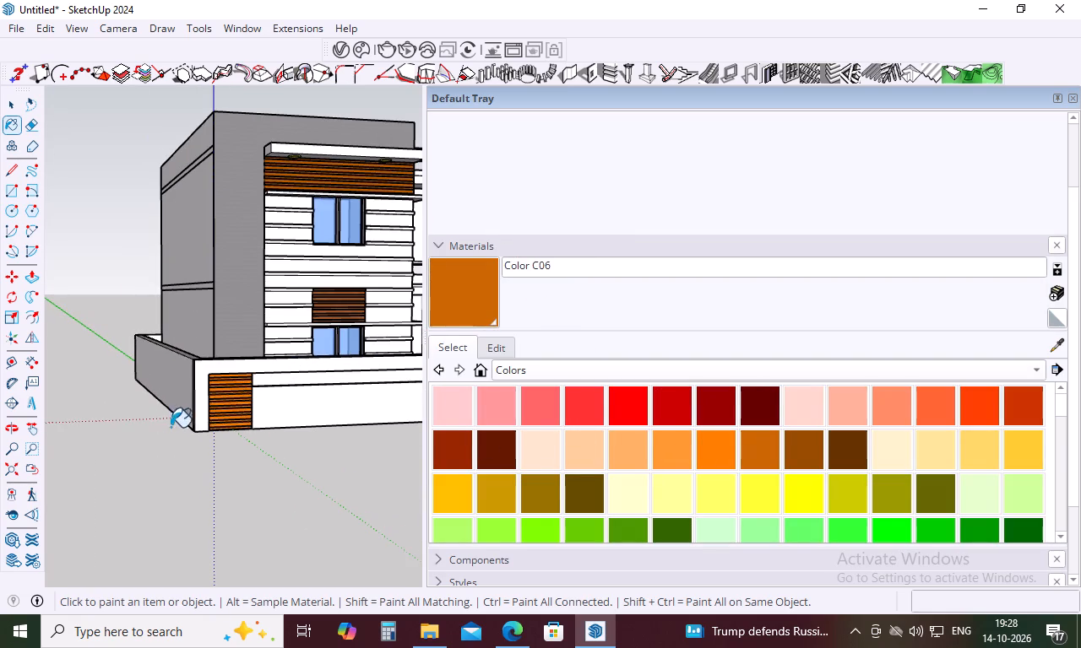
pyautogui.click(815, 441)
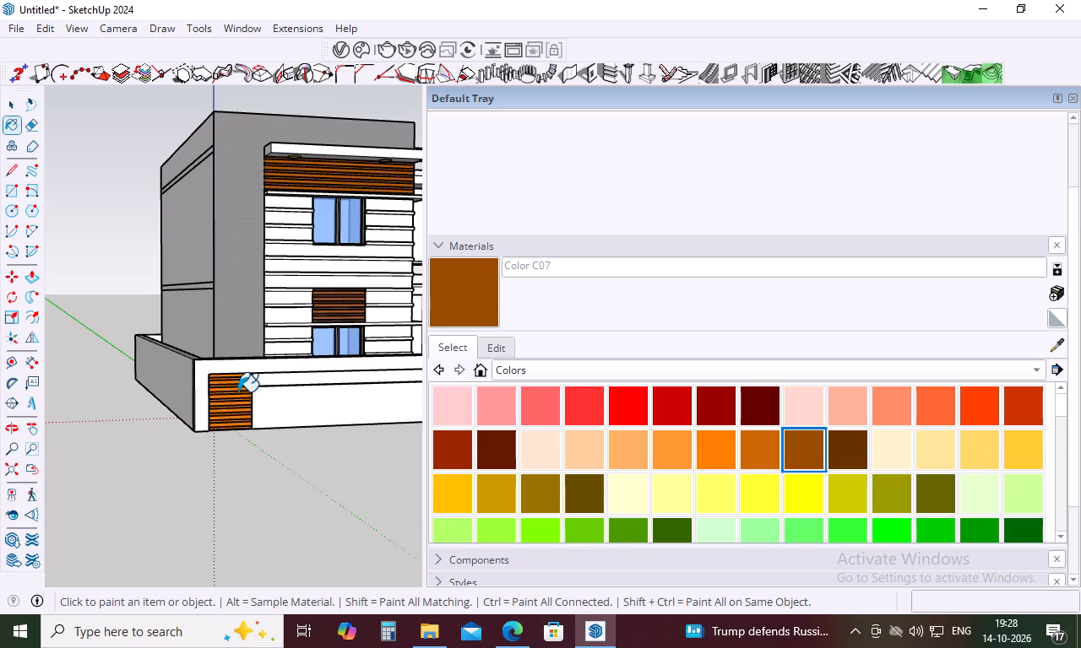
pyautogui.click(238, 391)
pyautogui.press('space')
# Compare the modelled house and front boundary wall with the reference image.
pyautogui.scroll(-3, 196, 375)
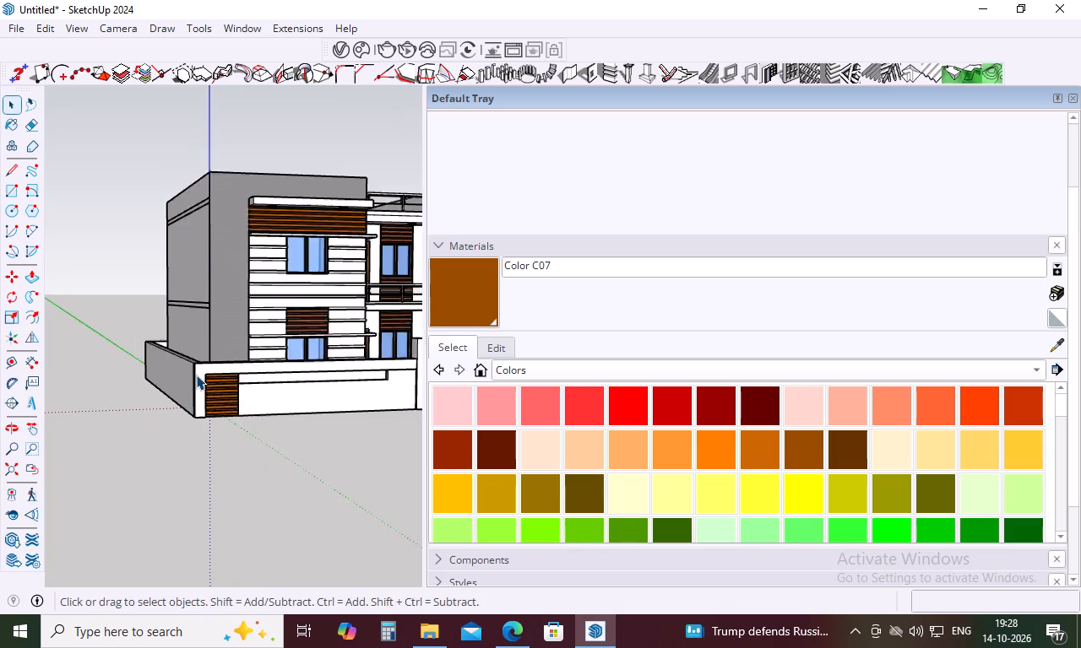
pyautogui.scroll(-7, 196, 375)
pyautogui.press('space')
pyautogui.scroll(-4, 263, 400)
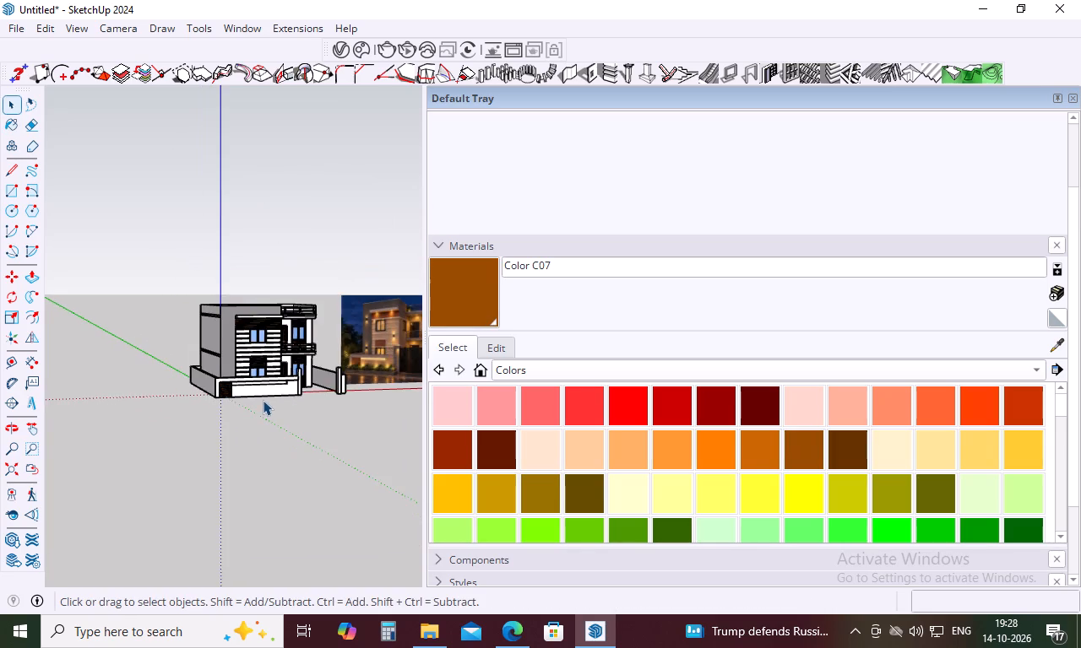
pyautogui.scroll(-4, 263, 400)
pyautogui.scroll(9, 397, 338)
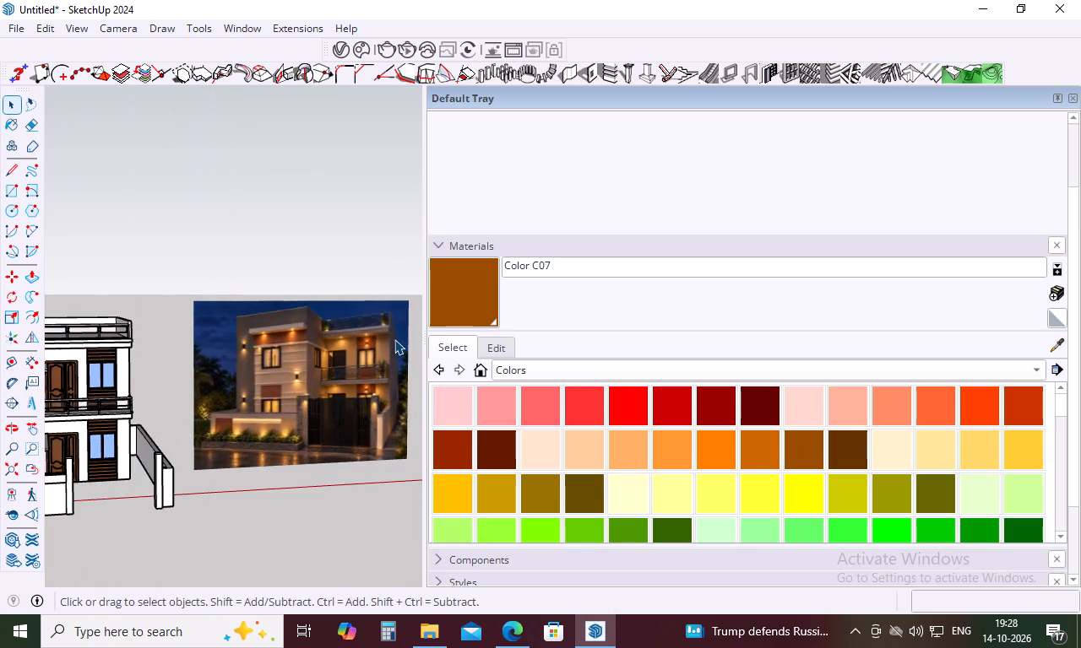
pyautogui.scroll(-3, 387, 346)
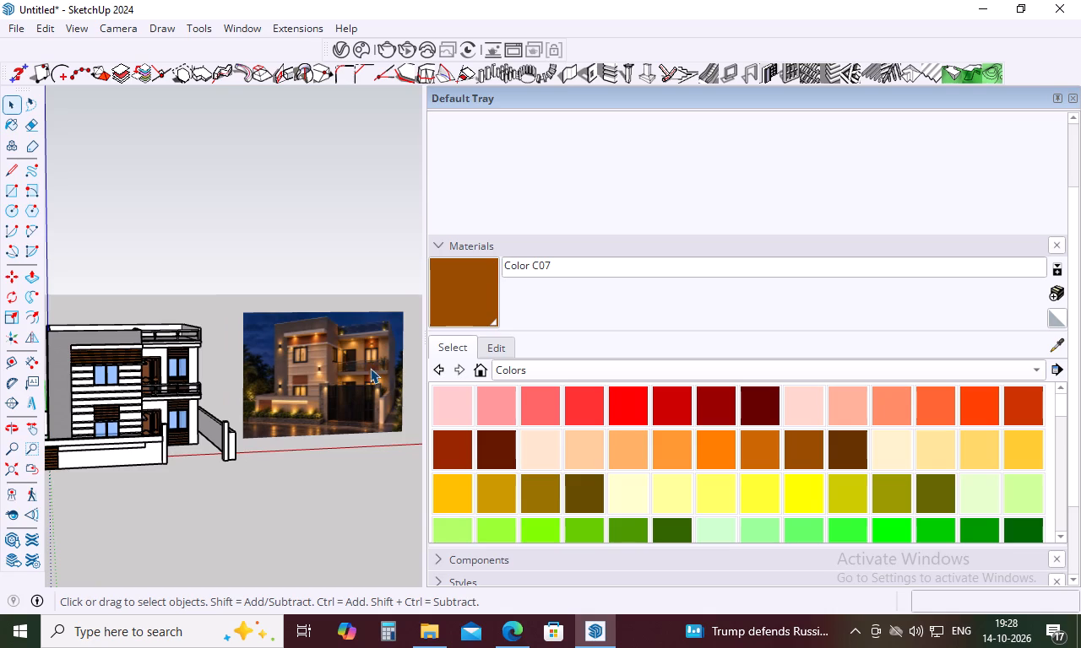
pyautogui.scroll(-2, 376, 347)
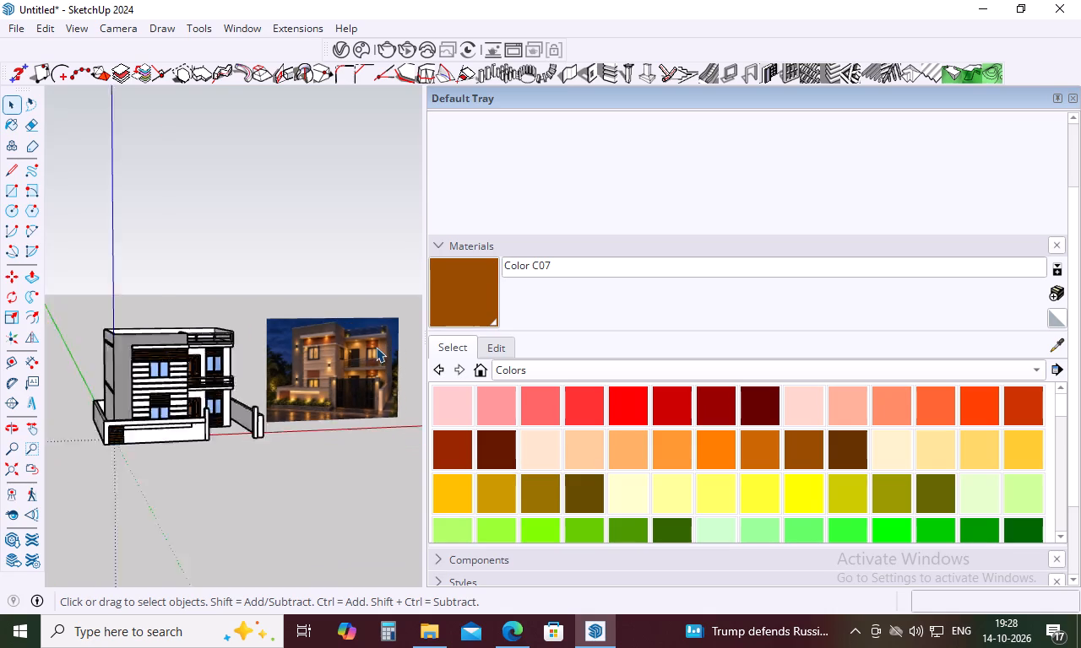
pyautogui.scroll(-2, 376, 347)
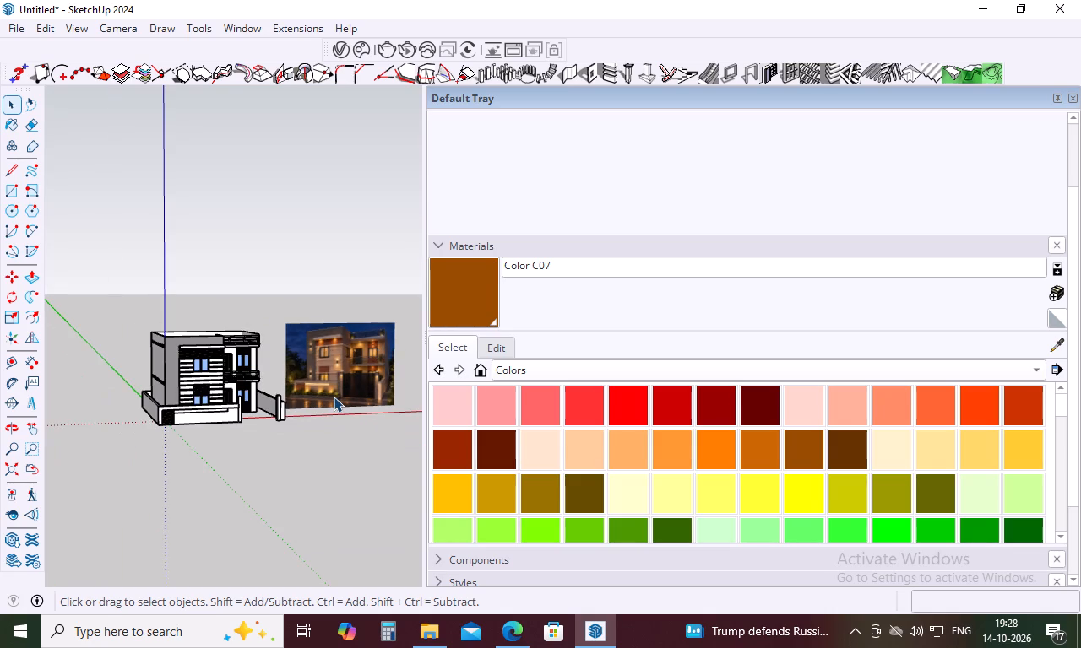
pyautogui.scroll(2, 334, 397)
pyautogui.scroll(-2, 334, 397)
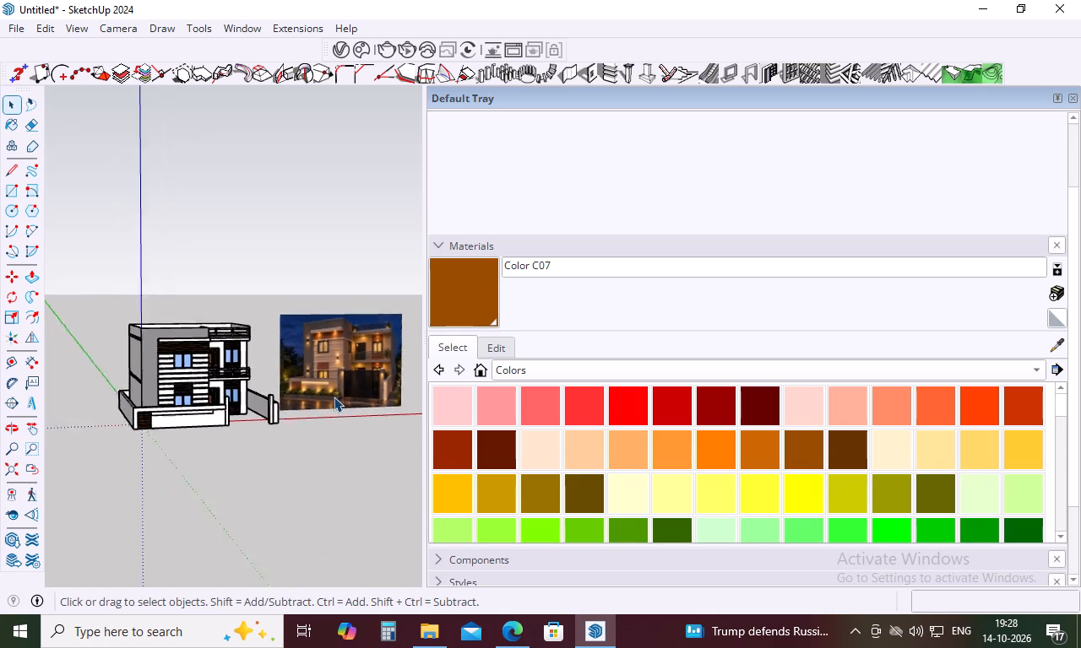
pyautogui.scroll(-1, 334, 397)
pyautogui.scroll(8, 334, 397)
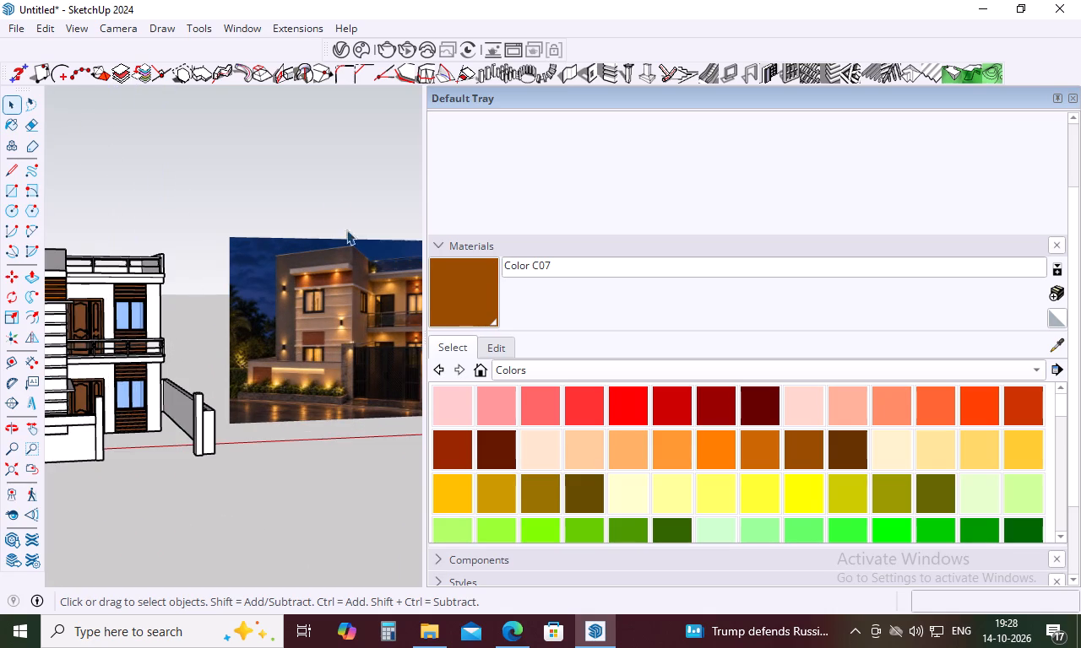
# Search 3D Warehouse for "main gate".
pyautogui.click(251, 30)
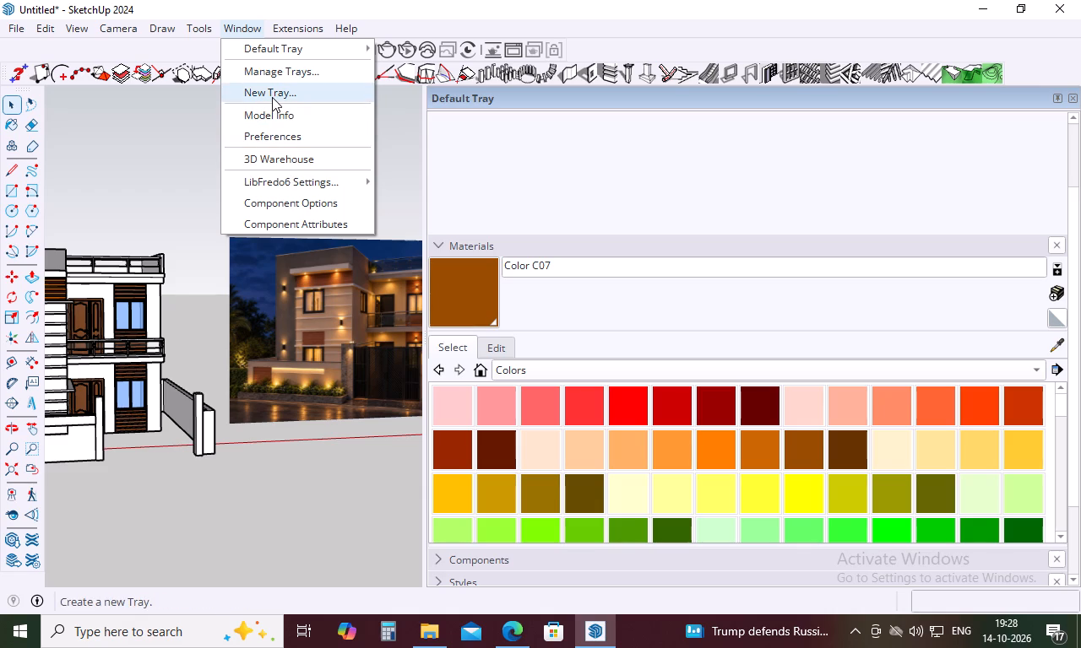
pyautogui.click(292, 159)
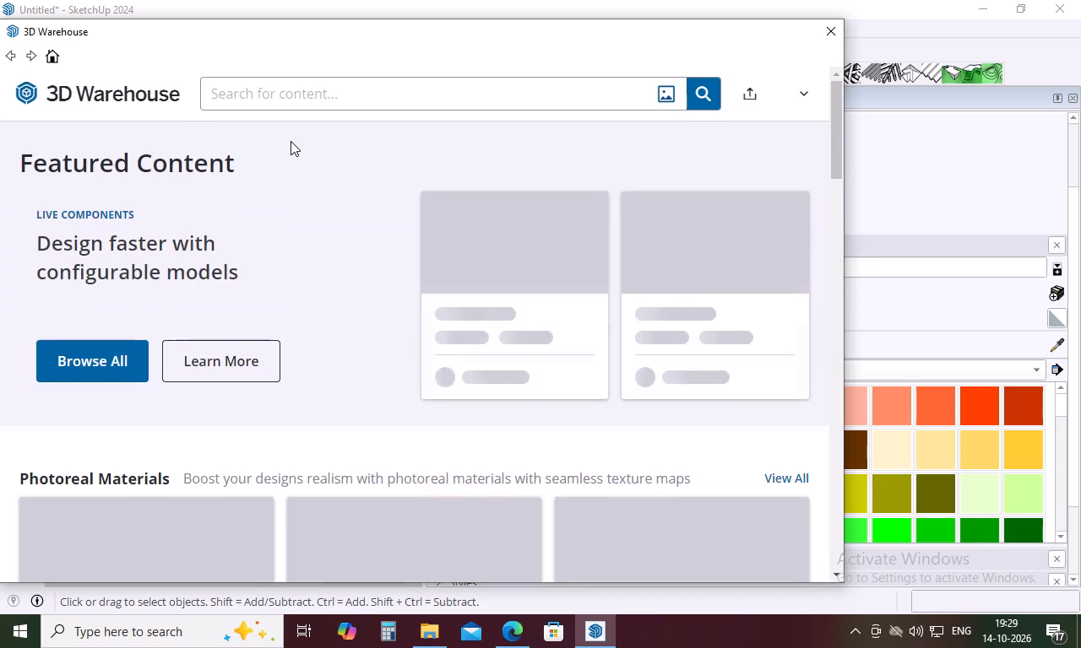
pyautogui.click(308, 90)
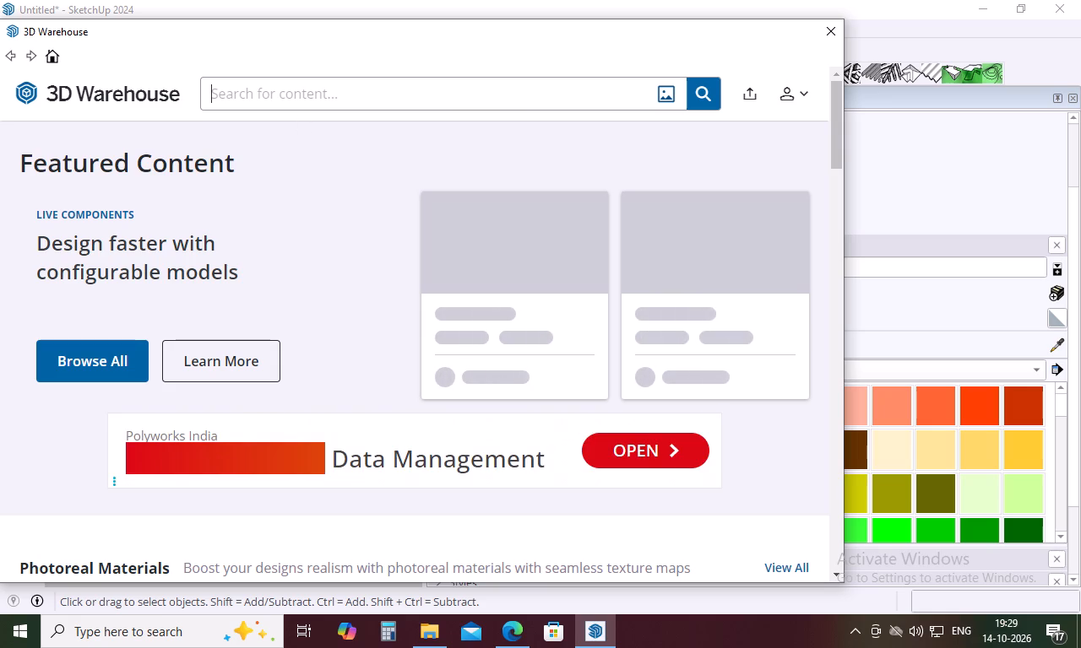
pyautogui.write('main')
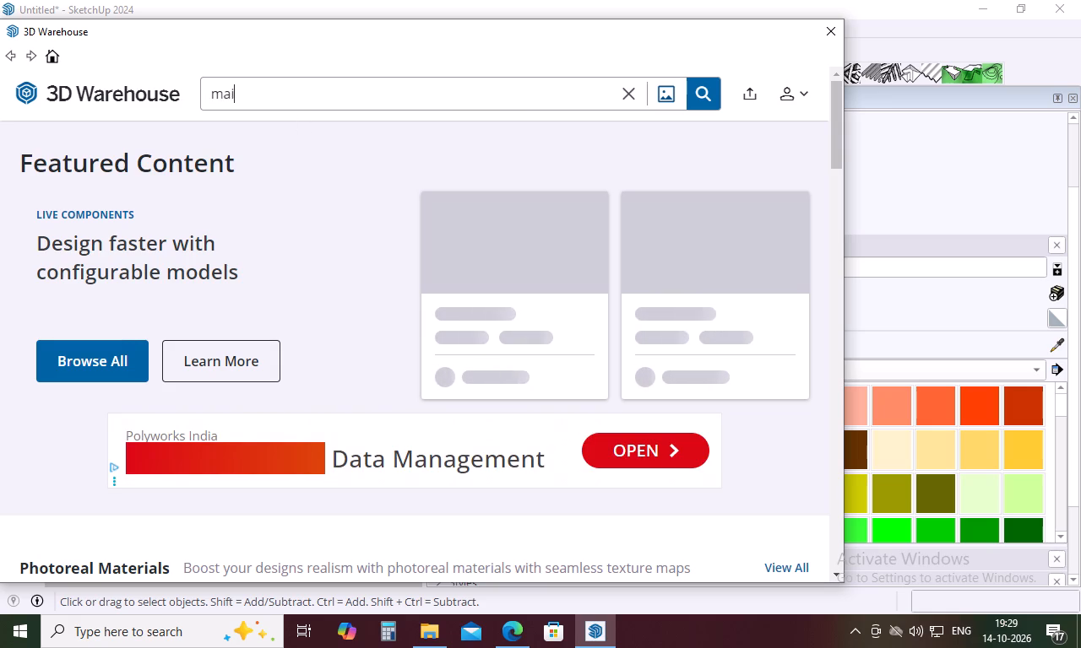
pyautogui.press('space')
pyautogui.press('d')
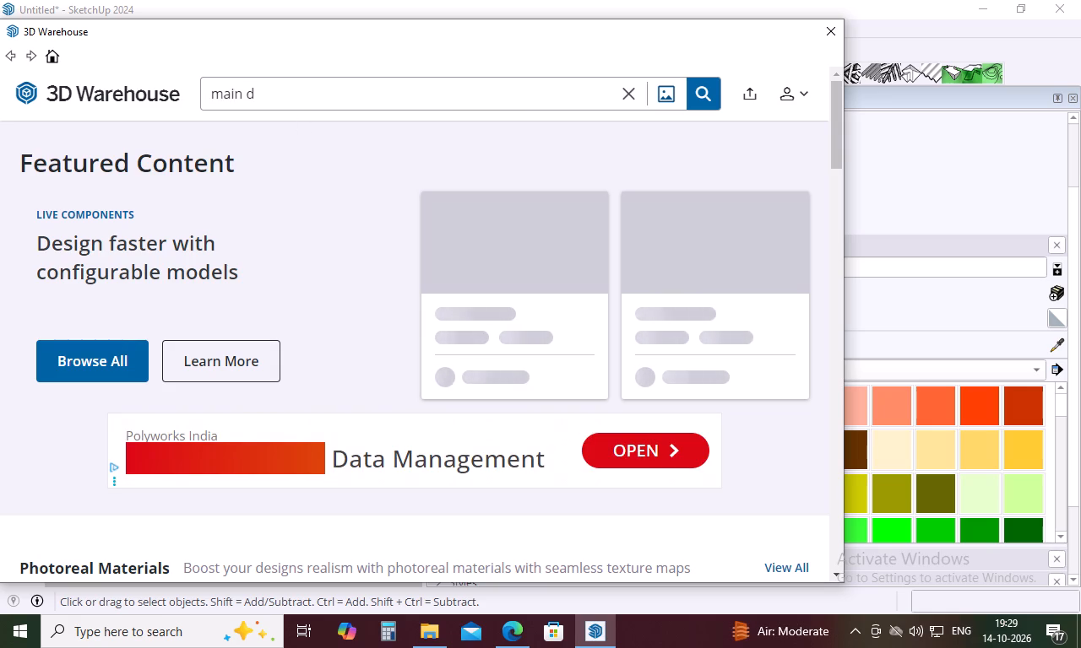
pyautogui.press('BackSpace')
pyautogui.write('gate')
pyautogui.press('Return')
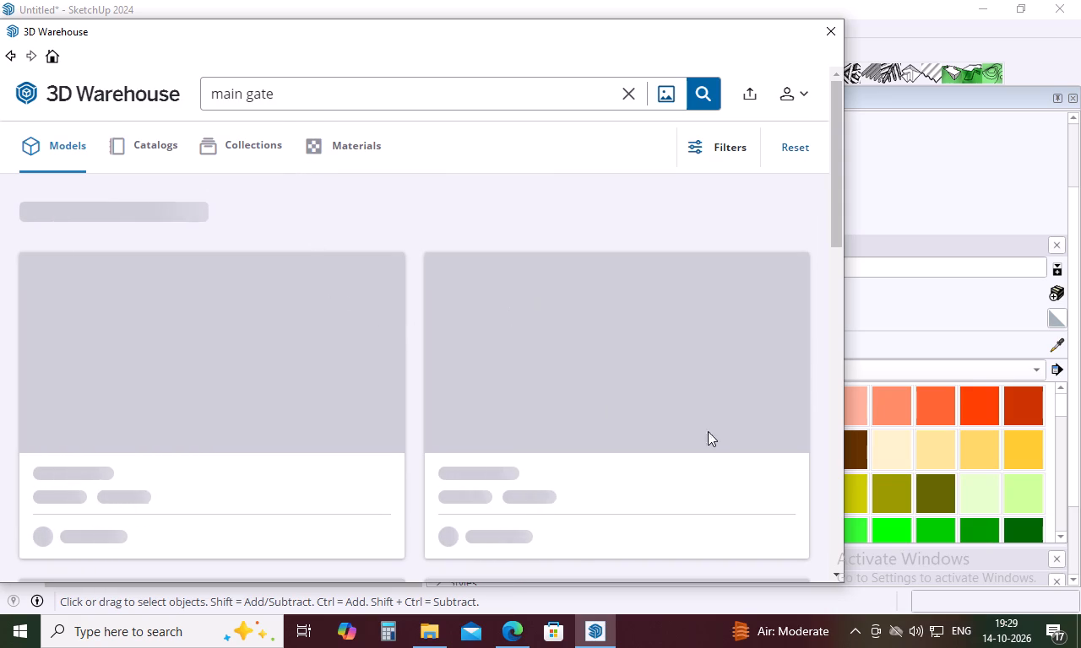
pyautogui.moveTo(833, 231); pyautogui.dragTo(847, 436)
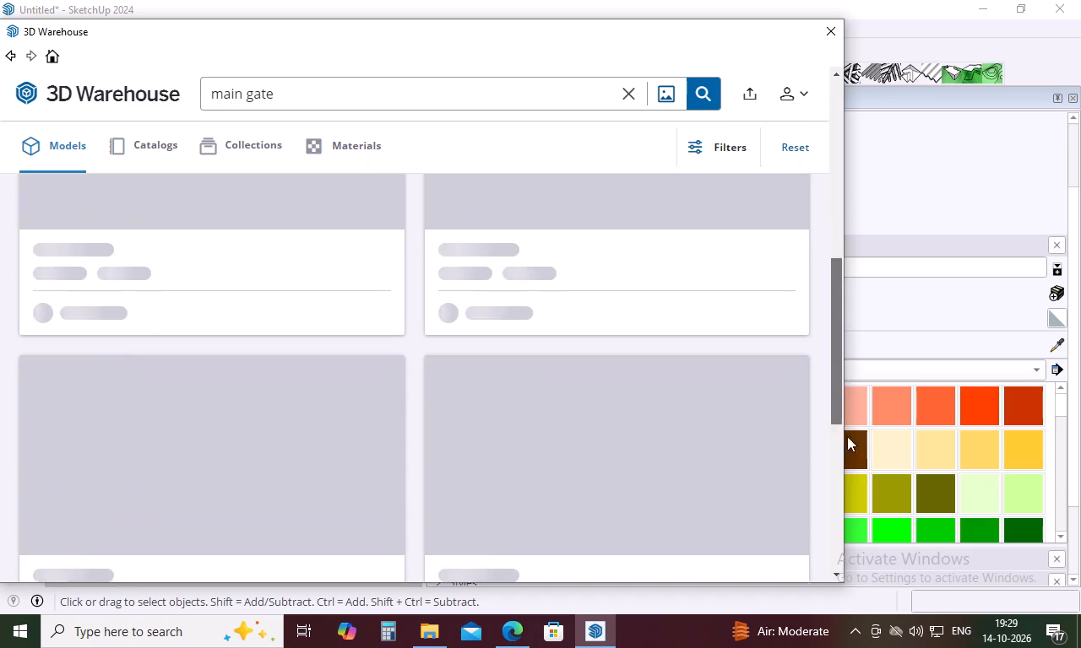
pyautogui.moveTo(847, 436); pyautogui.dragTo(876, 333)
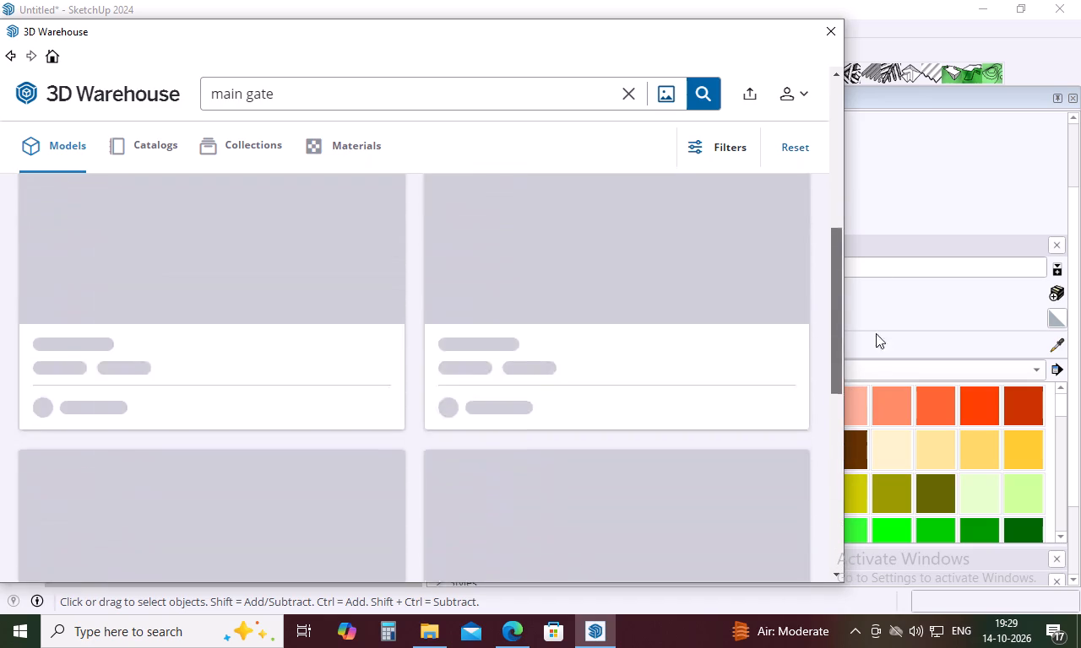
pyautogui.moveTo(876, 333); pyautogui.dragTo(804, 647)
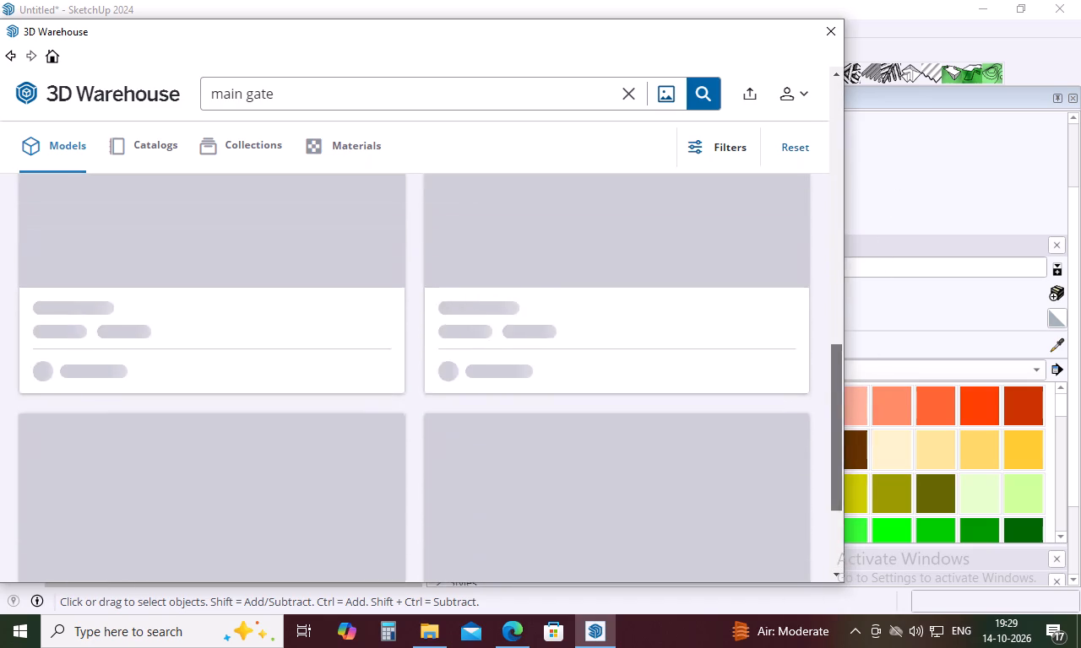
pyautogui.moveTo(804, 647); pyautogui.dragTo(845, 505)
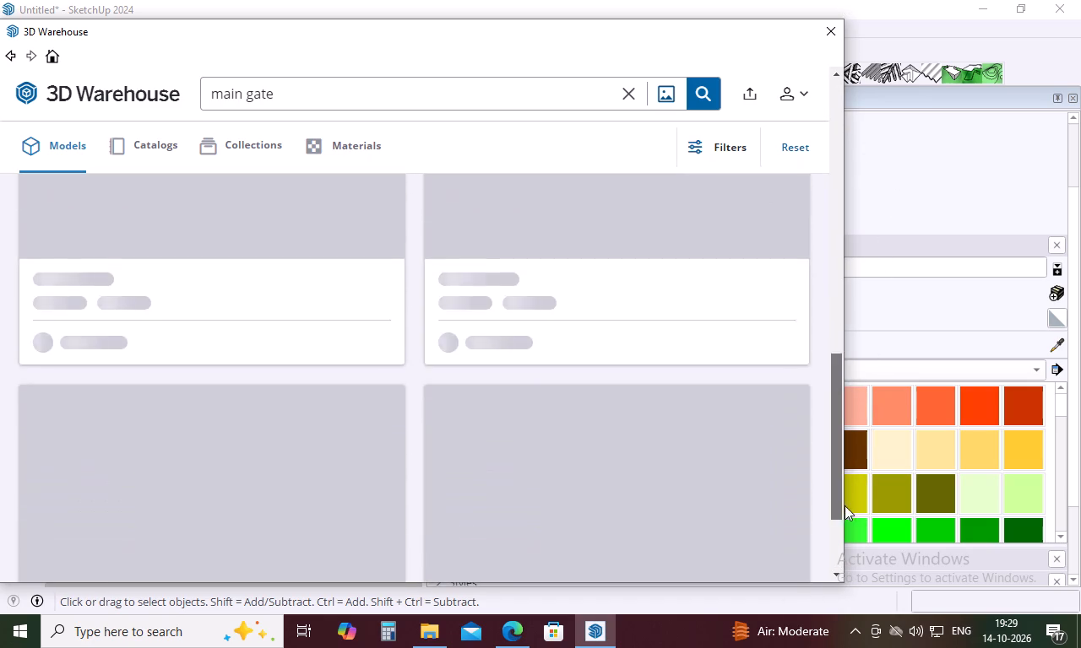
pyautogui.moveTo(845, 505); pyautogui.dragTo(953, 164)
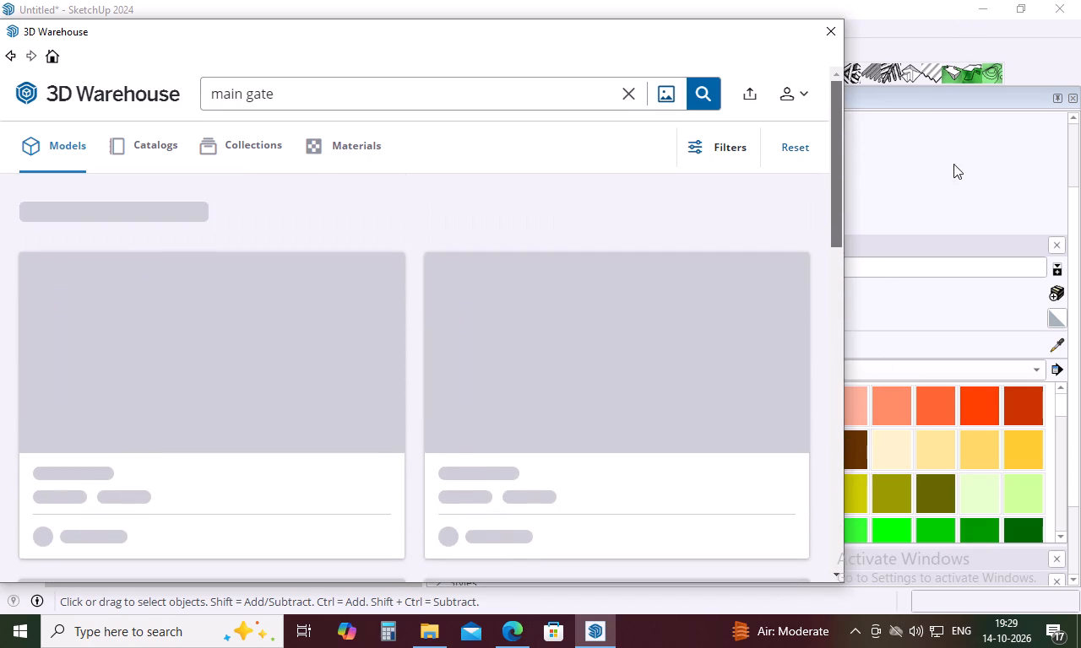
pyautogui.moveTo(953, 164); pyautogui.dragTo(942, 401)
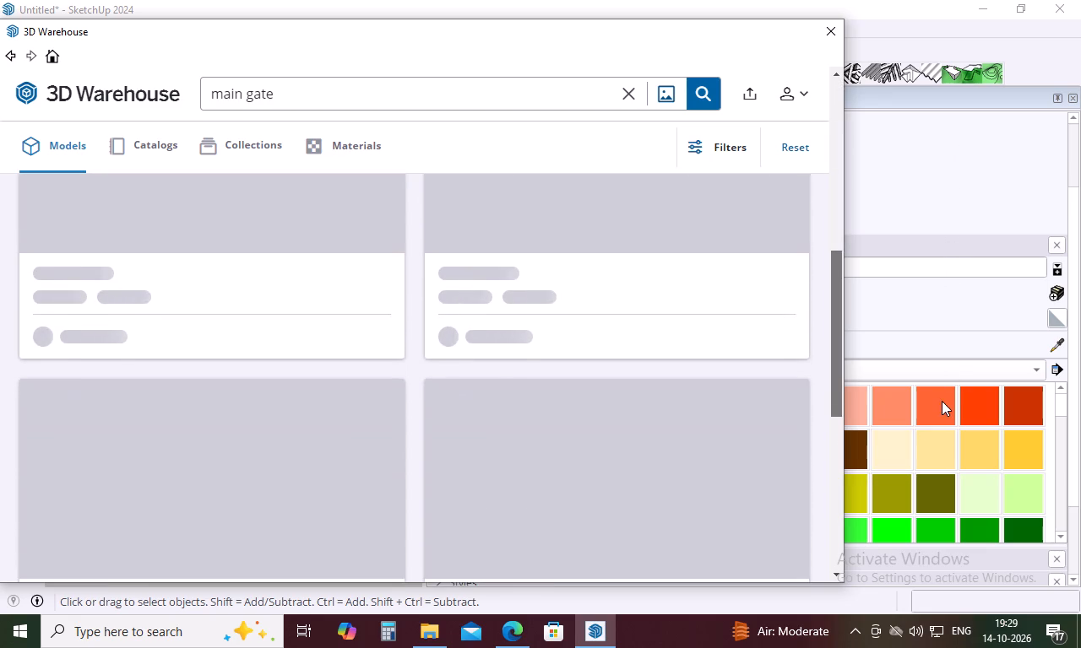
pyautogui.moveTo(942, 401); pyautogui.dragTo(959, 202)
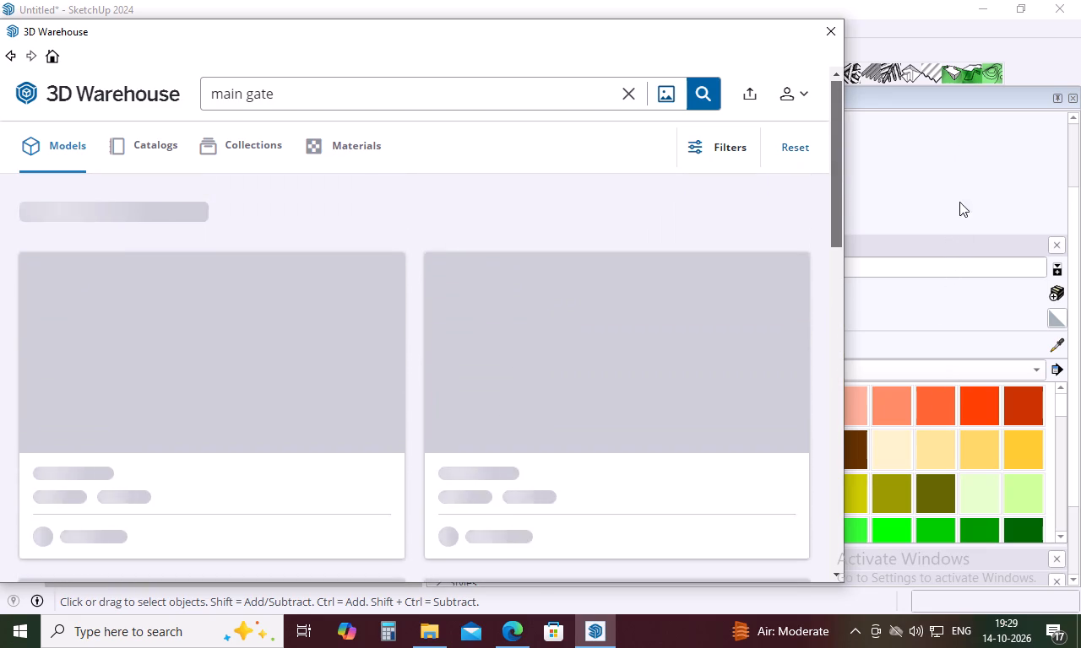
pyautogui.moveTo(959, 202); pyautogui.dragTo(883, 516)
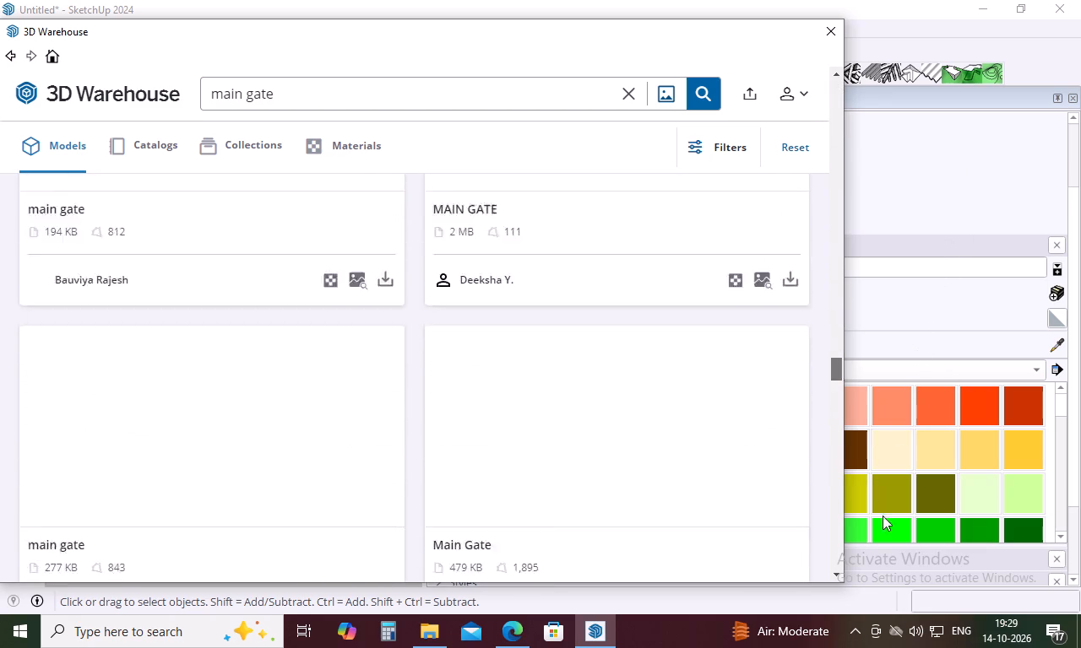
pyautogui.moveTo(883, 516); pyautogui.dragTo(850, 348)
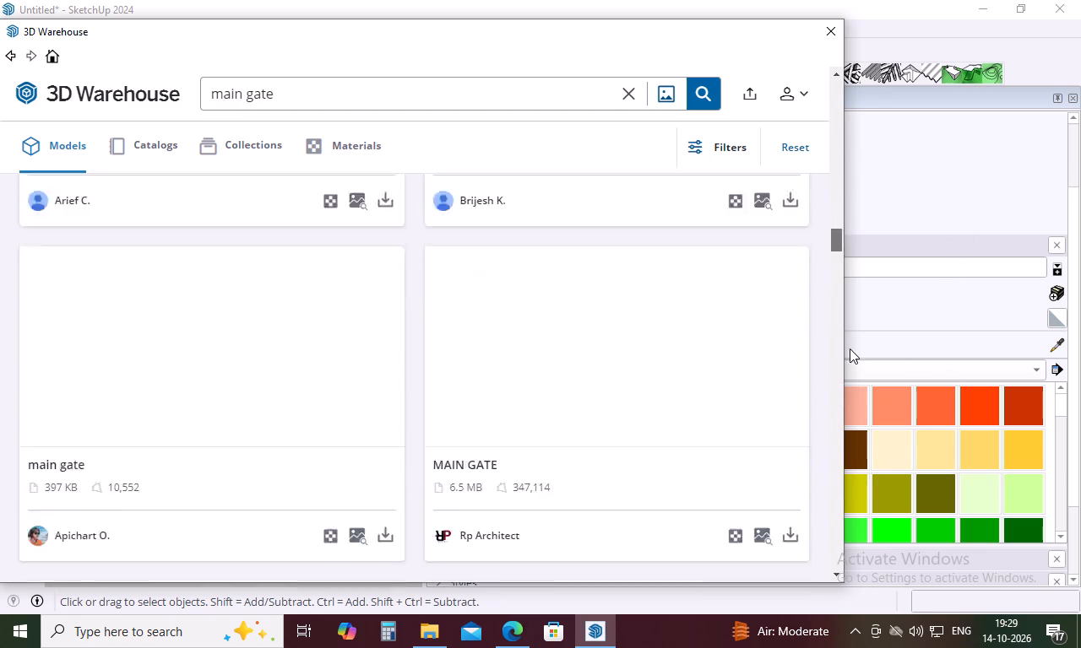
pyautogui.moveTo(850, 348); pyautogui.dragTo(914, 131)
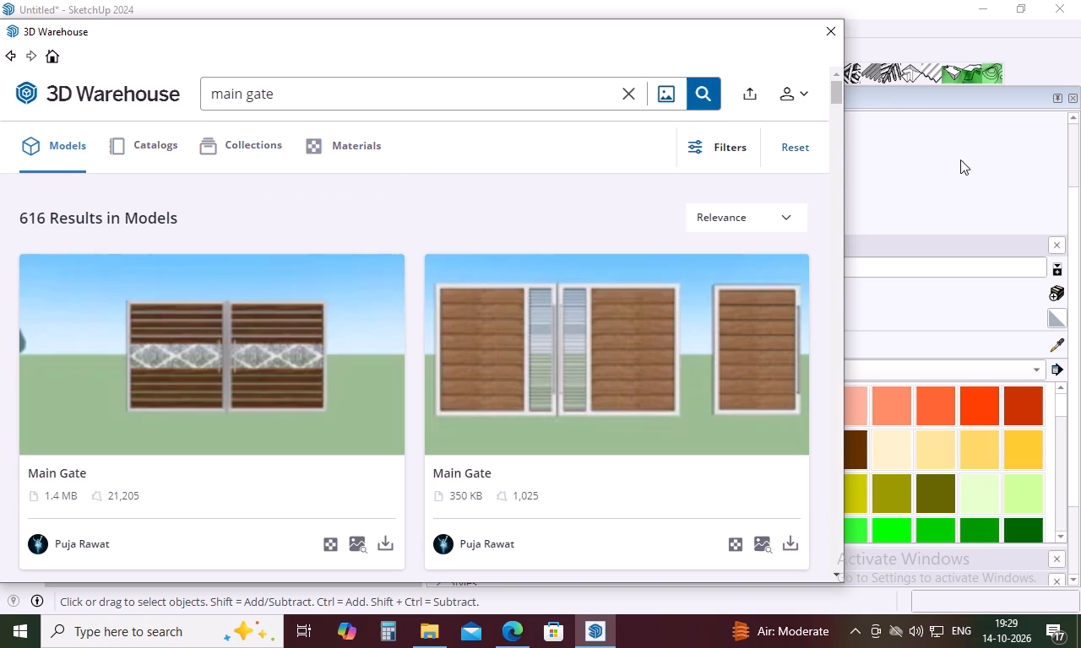
# Close the Default Tray and examine the dark slatted main gate in the reference image up close.
pyautogui.click(1075, 98)
pyautogui.scroll(-14, 987, 238)
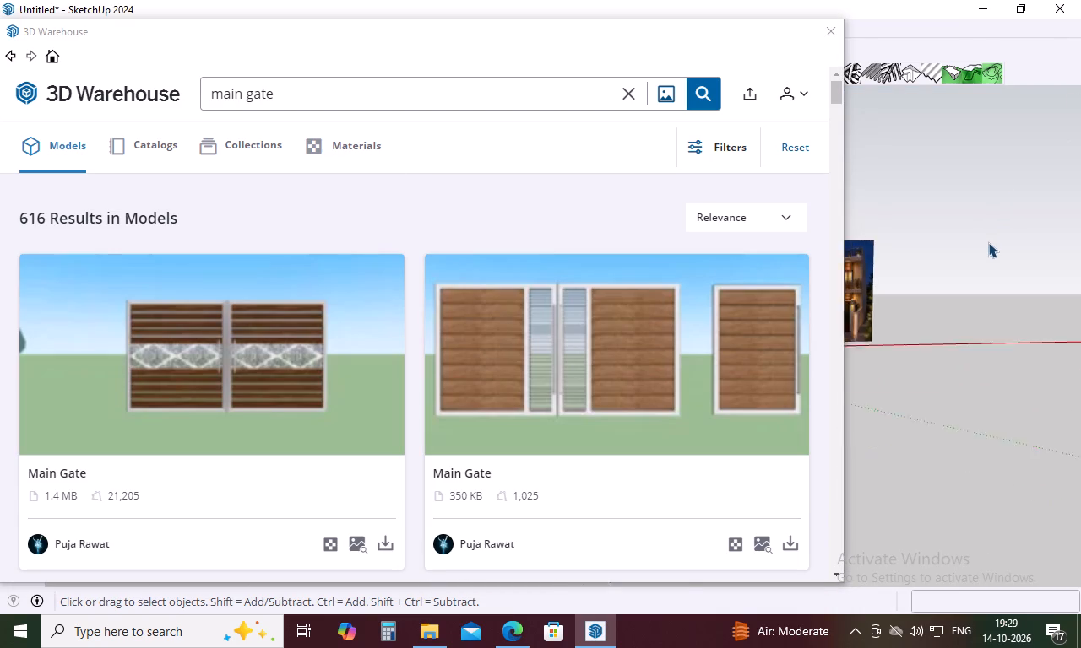
pyautogui.scroll(-12, 988, 242)
pyautogui.scroll(5, 972, 271)
pyautogui.scroll(6, 888, 282)
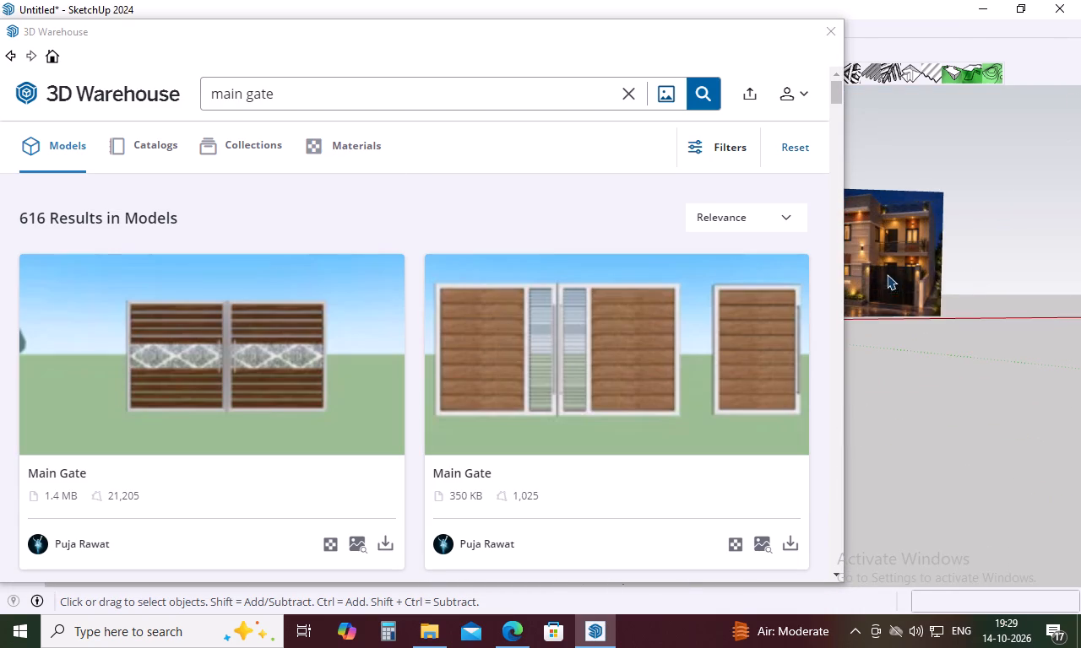
pyautogui.scroll(11, 870, 265)
pyautogui.scroll(4, 995, 293)
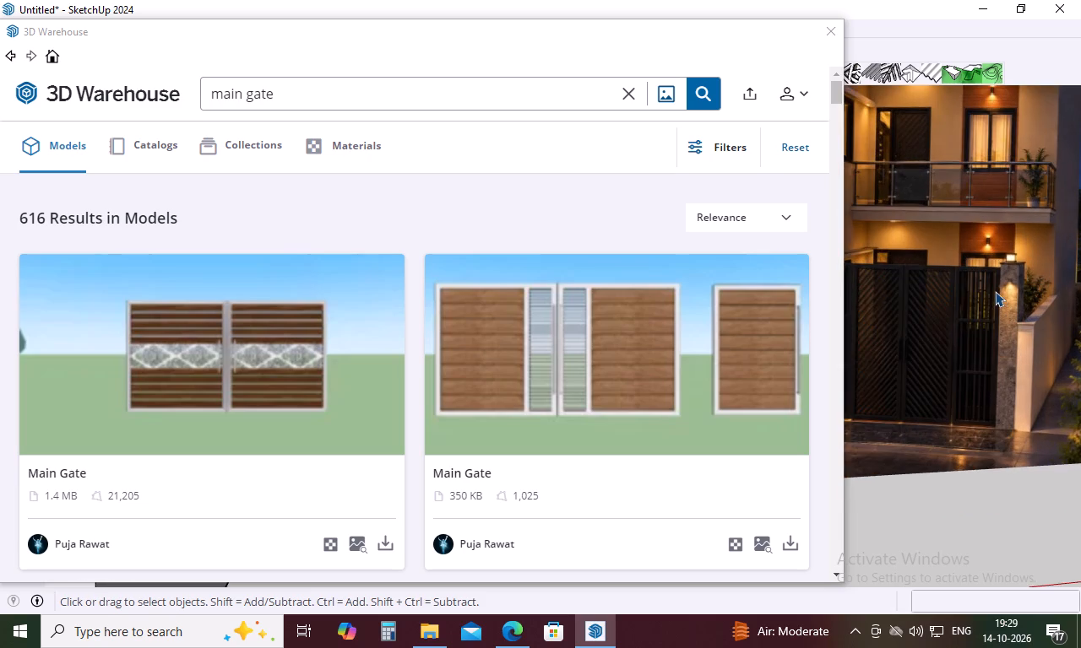
pyautogui.scroll(9, 995, 291)
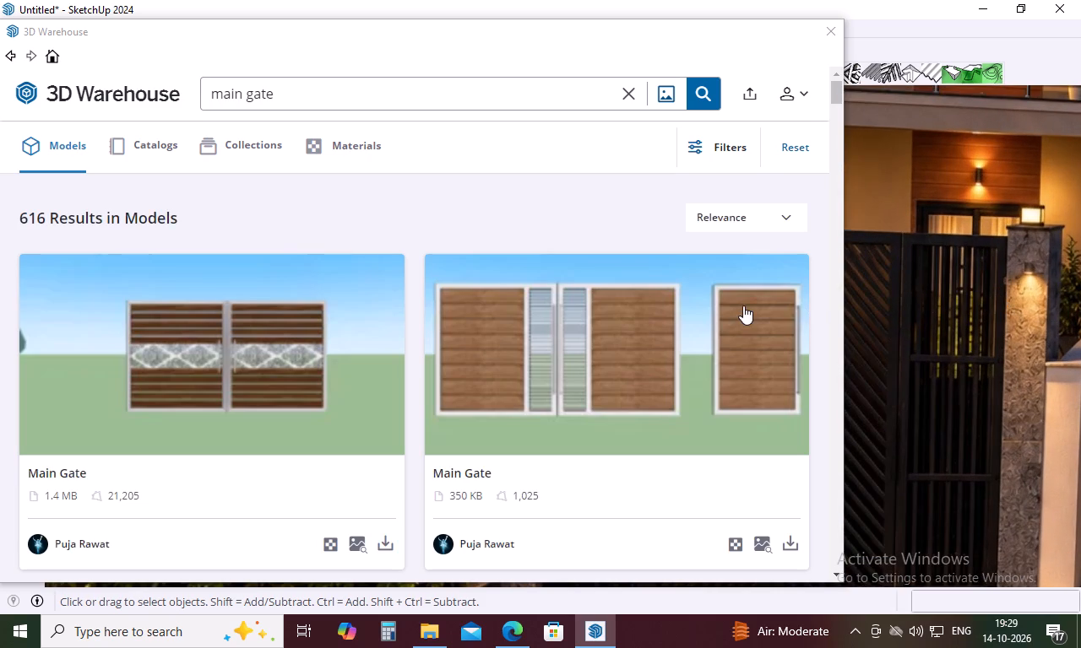
# Browse the "main gate" results for a dark, vertically slatted gate like the one in the reference image.
pyautogui.scroll(-17, 743, 305)
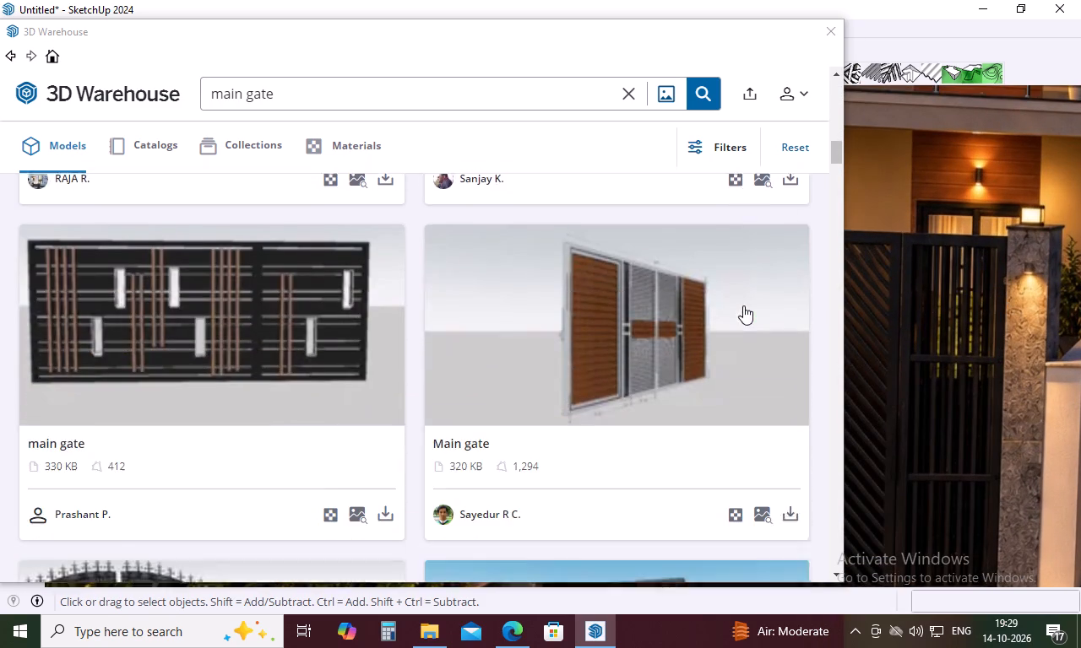
pyautogui.scroll(-8, 743, 305)
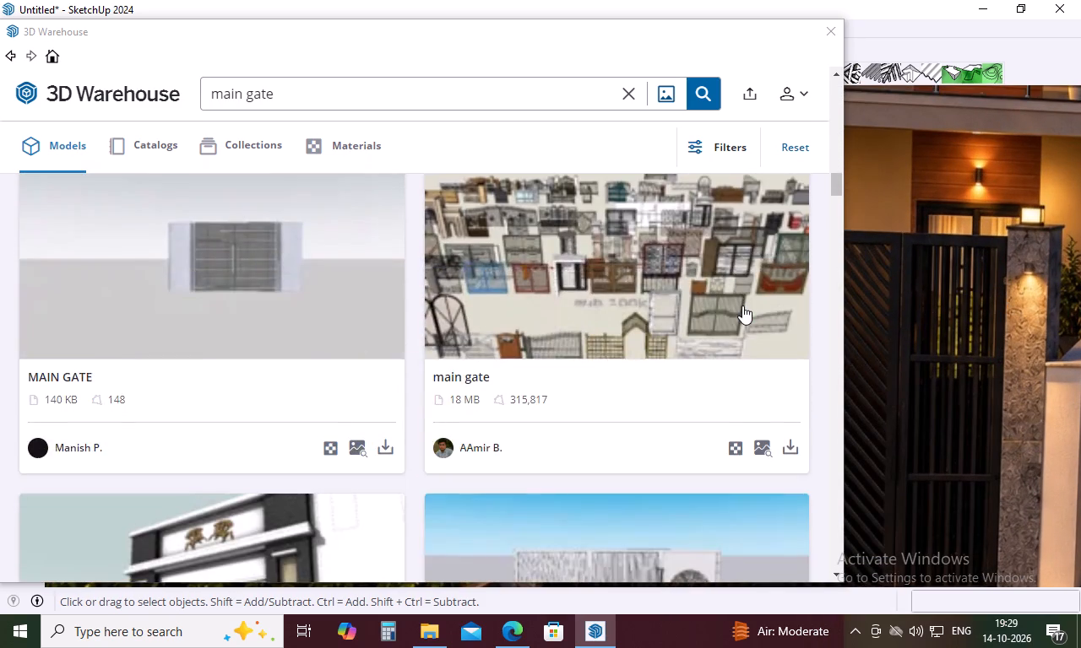
pyautogui.scroll(-13, 742, 305)
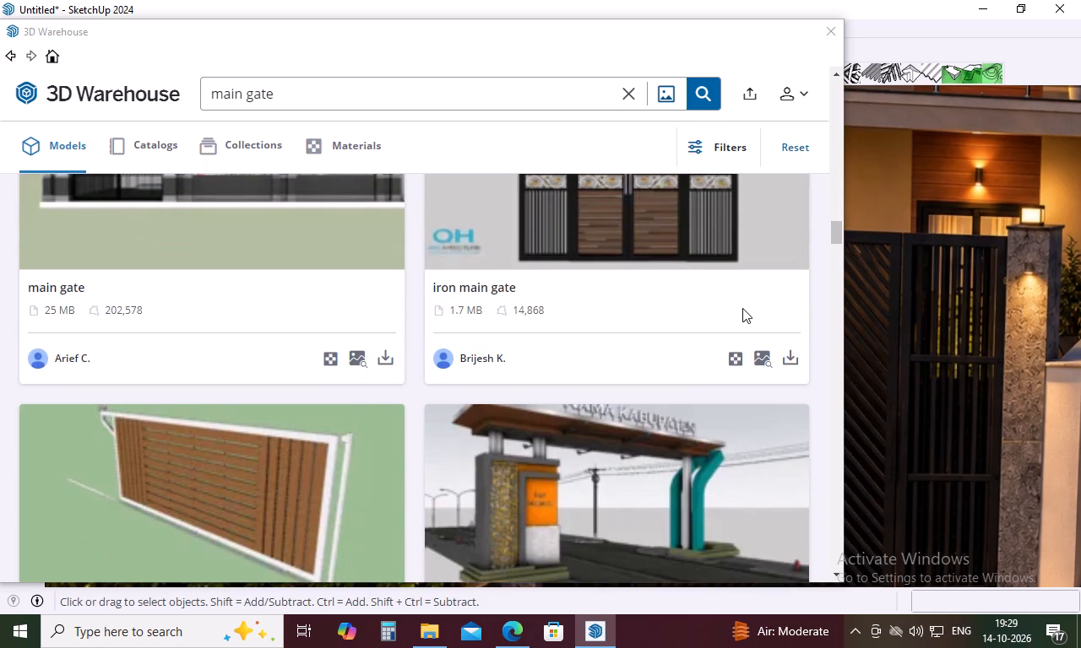
pyautogui.scroll(-14, 966, 348)
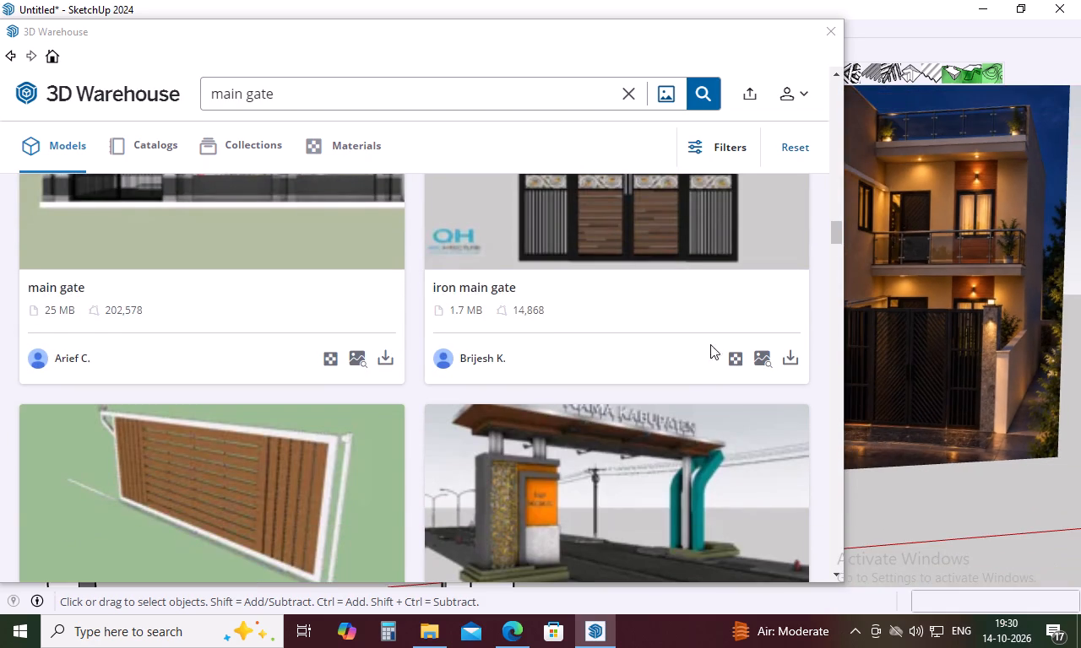
pyautogui.scroll(-9, 704, 344)
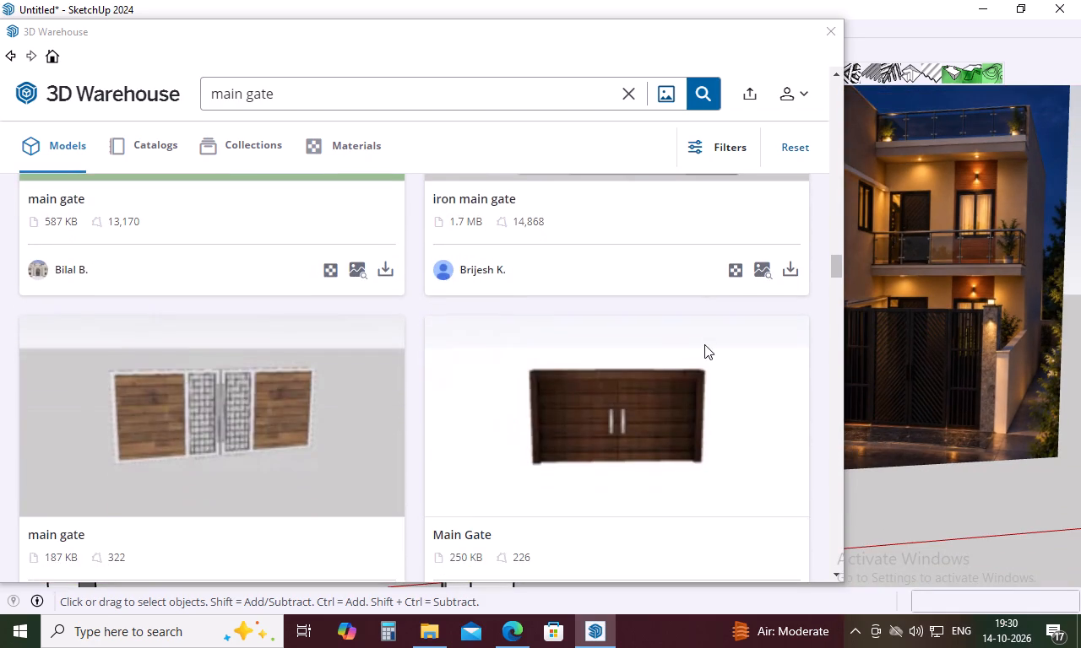
pyautogui.scroll(-5, 704, 344)
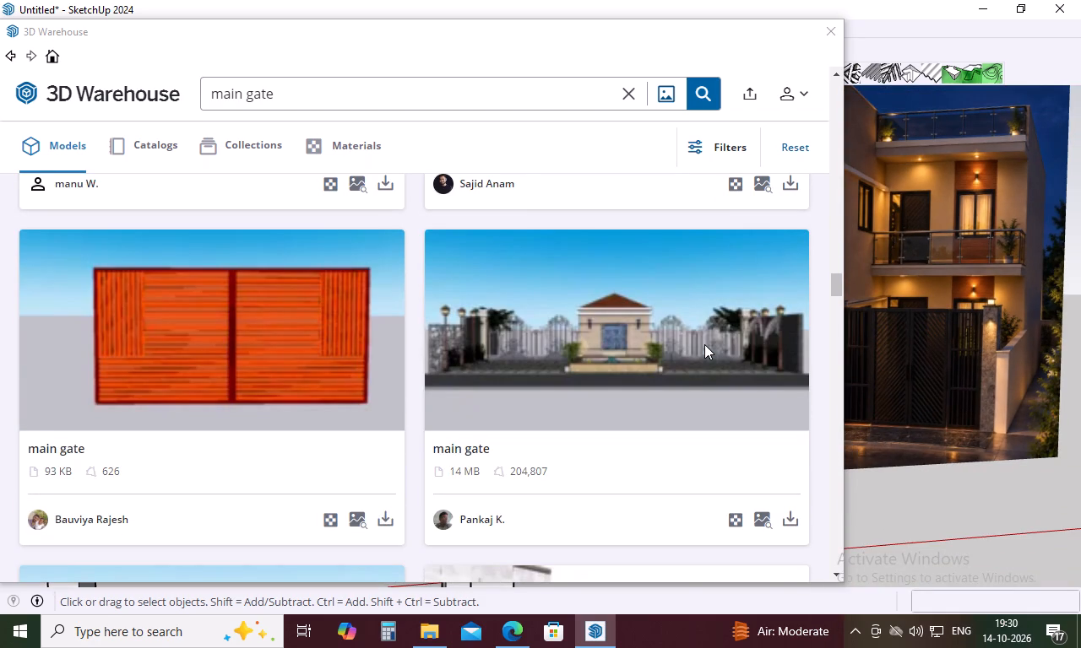
pyautogui.scroll(-1, 704, 344)
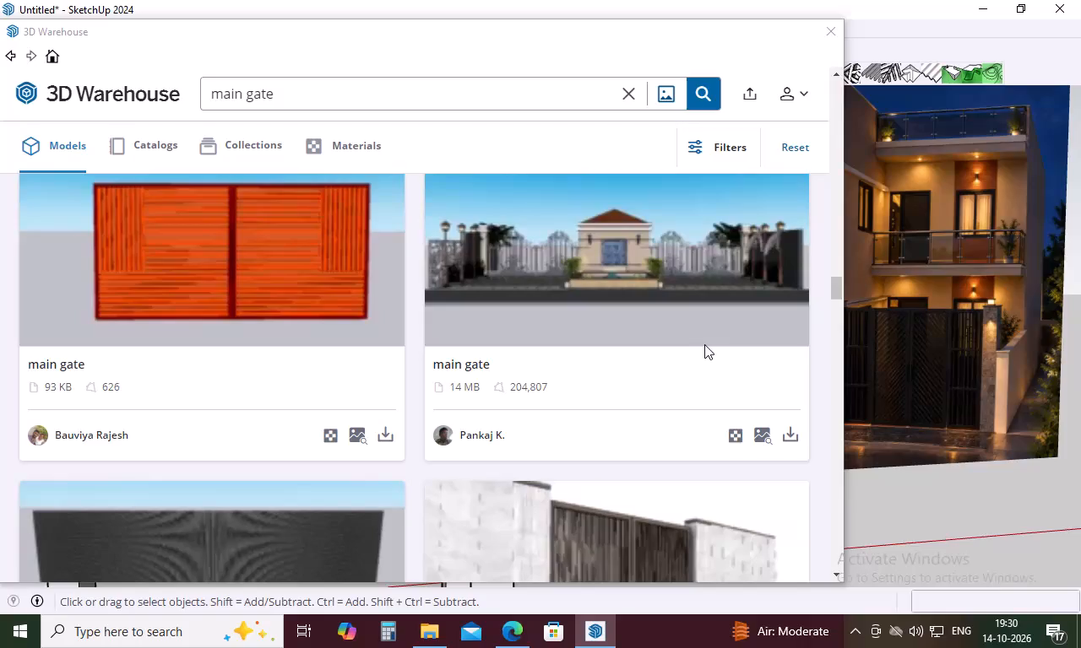
pyautogui.scroll(-2, 704, 344)
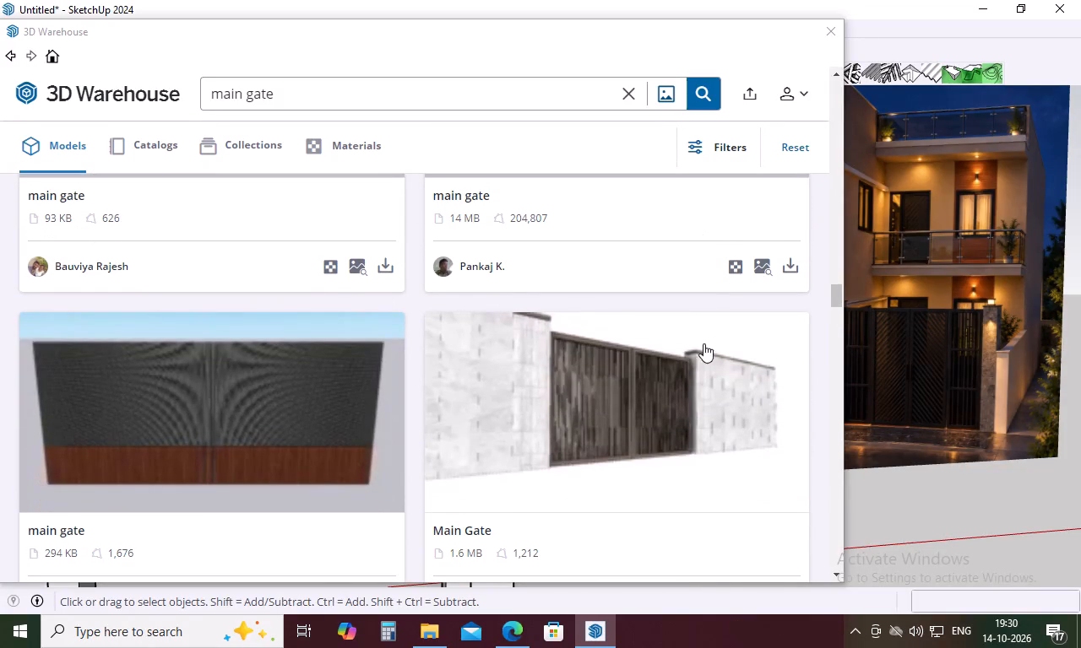
pyautogui.scroll(-10, 706, 337)
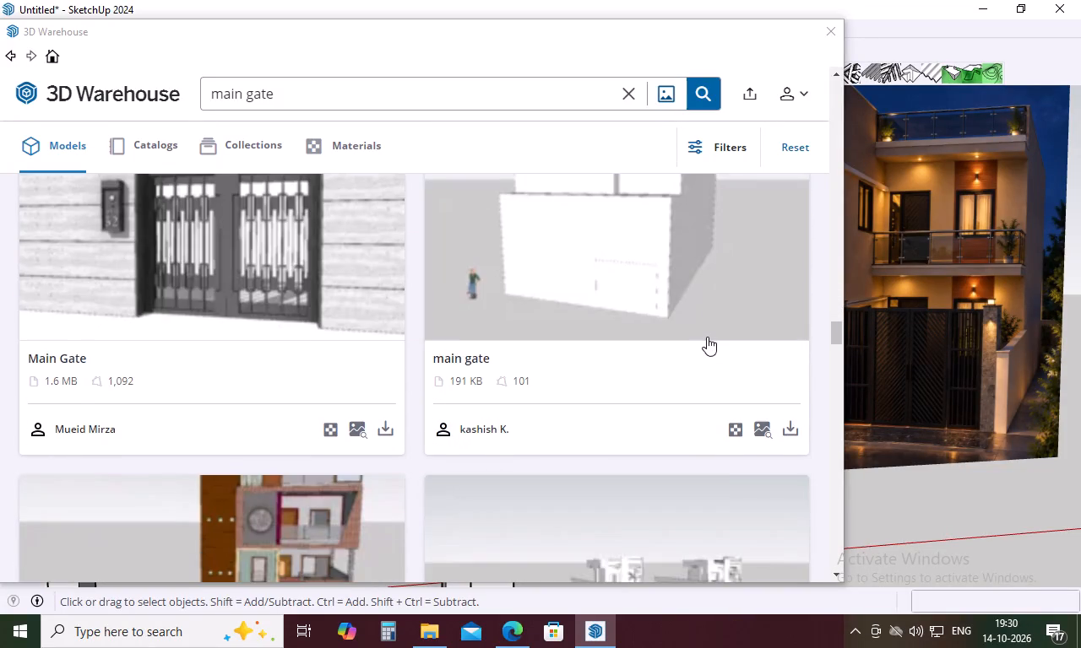
pyautogui.scroll(-12, 707, 337)
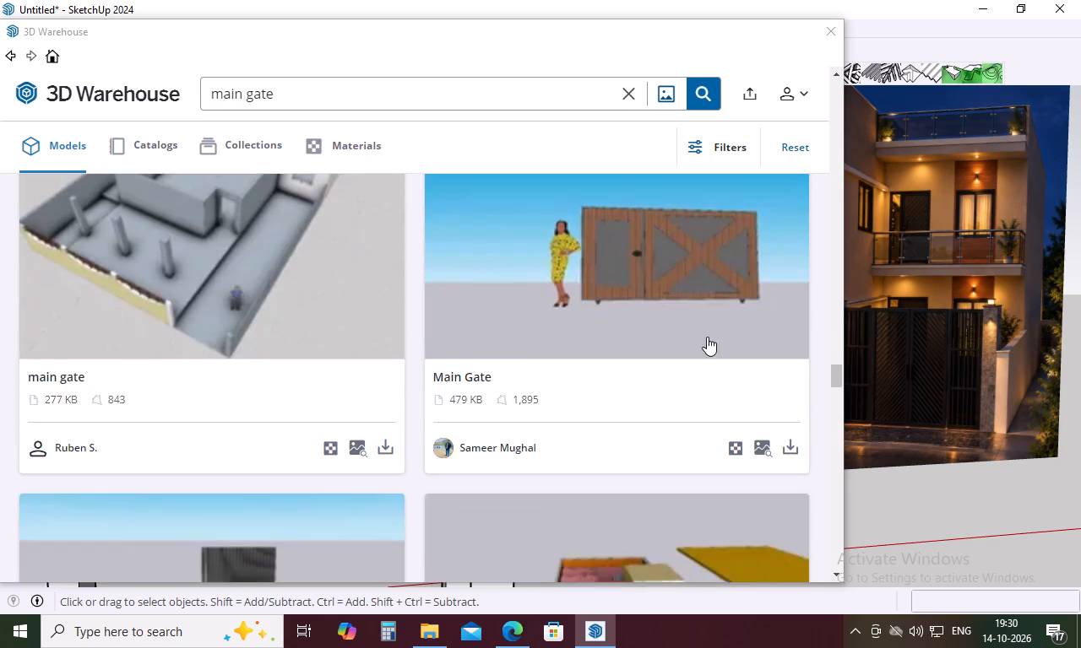
pyautogui.scroll(-20, 707, 337)
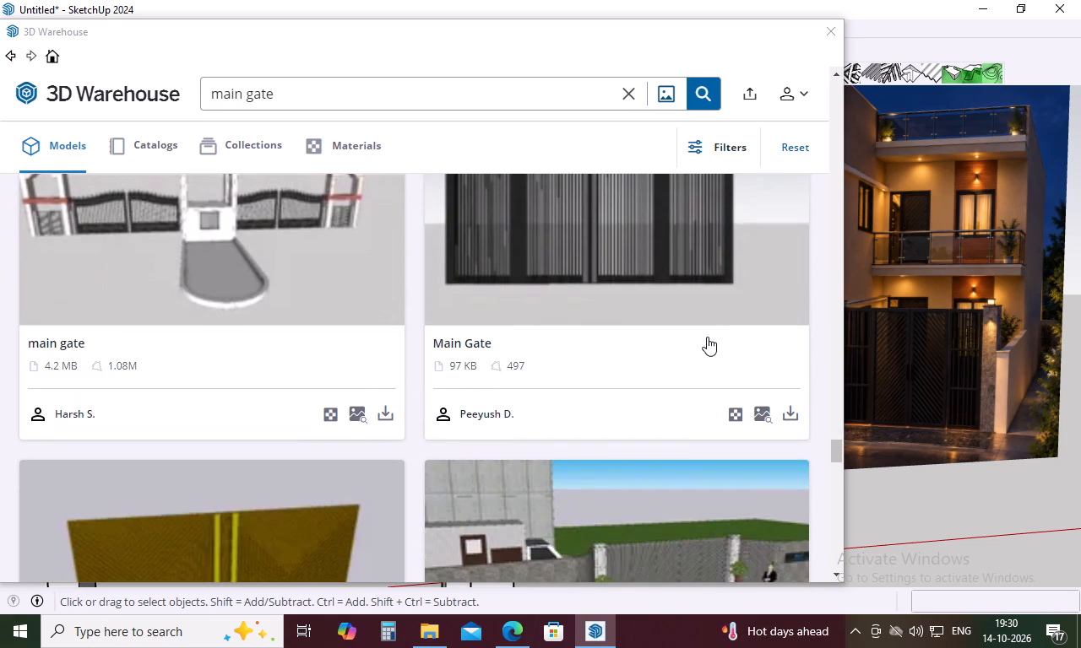
# Load the 97 KB black slatted Main Gate model directly into the scene and place it on open ground beside the reference image.
pyautogui.click(787, 410)
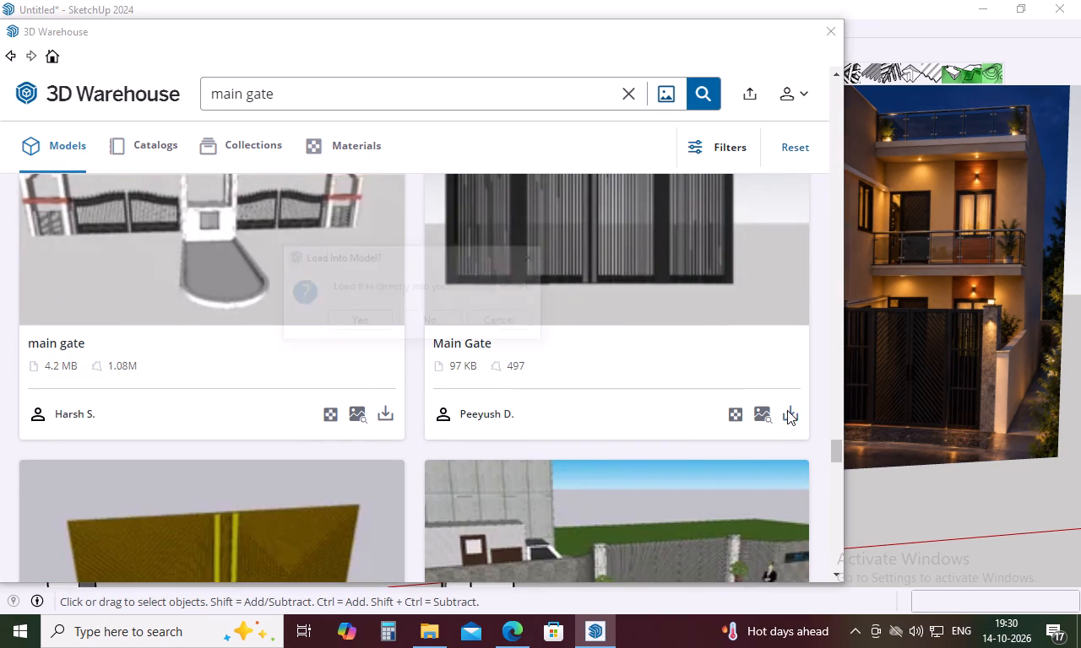
pyautogui.click(375, 324)
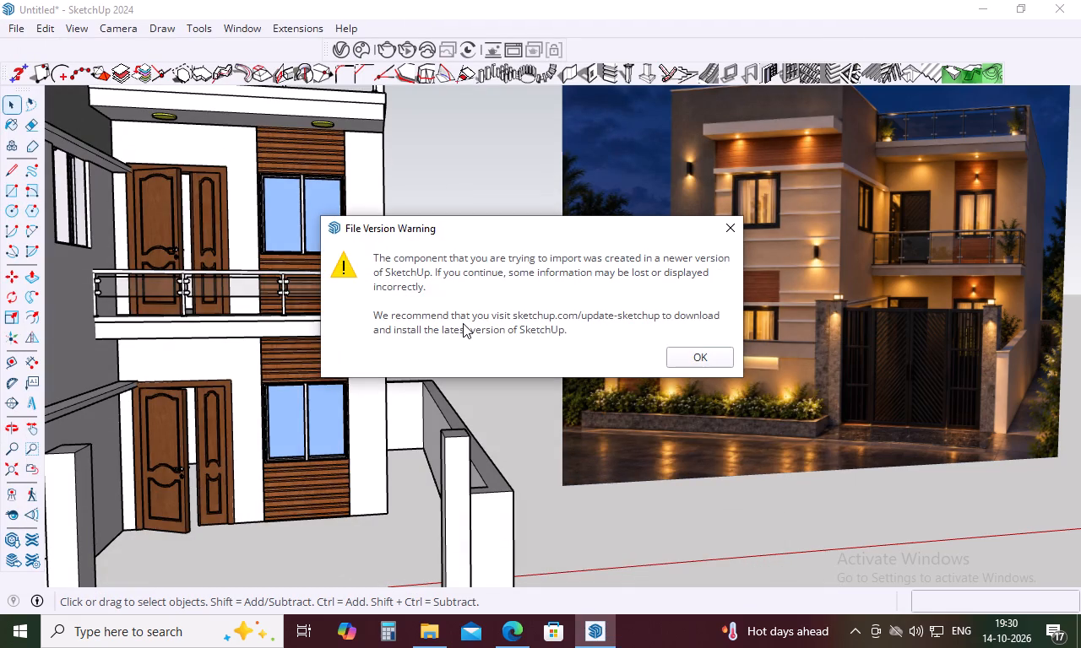
pyautogui.click(714, 360)
pyautogui.scroll(-10, 590, 374)
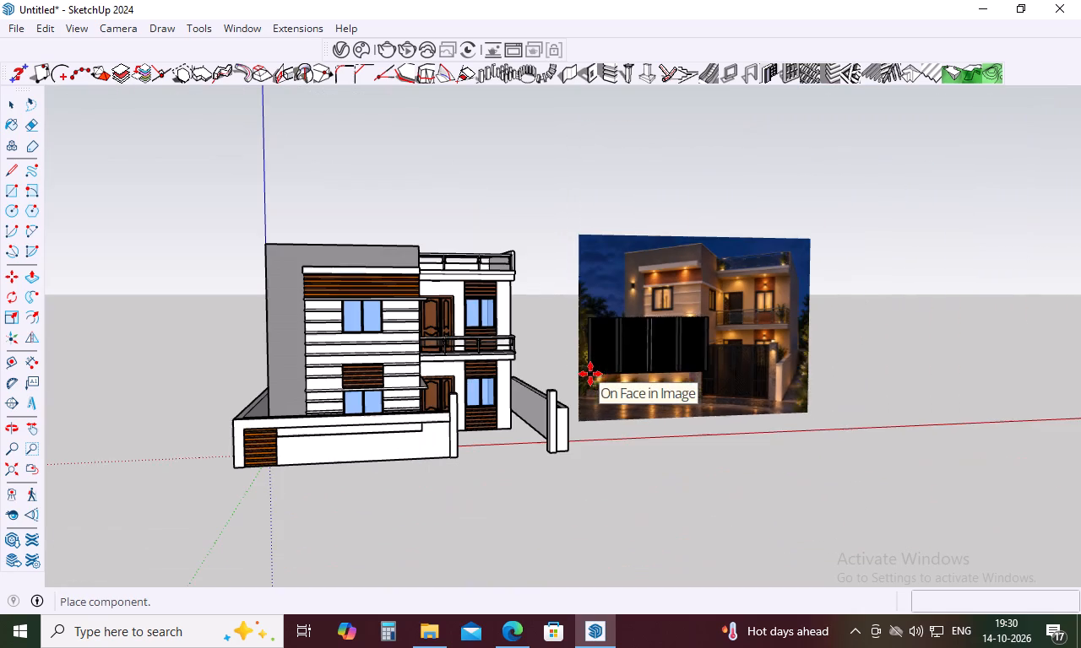
pyautogui.click(849, 424)
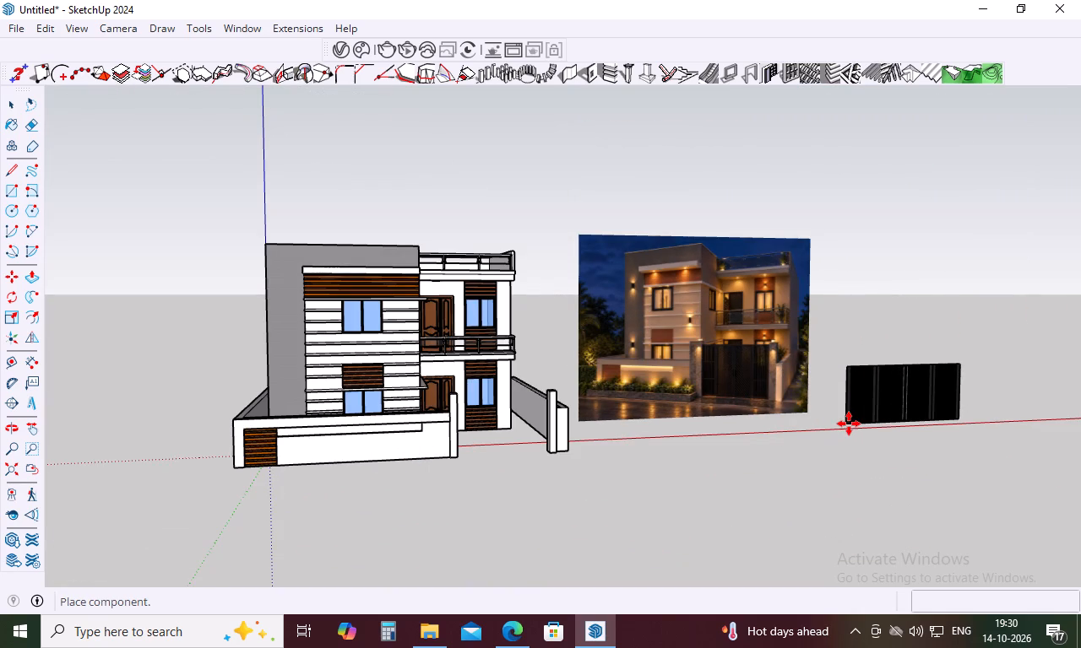
# Compare the placed black gate with the gate in the reference image.
pyautogui.scroll(5, 774, 401)
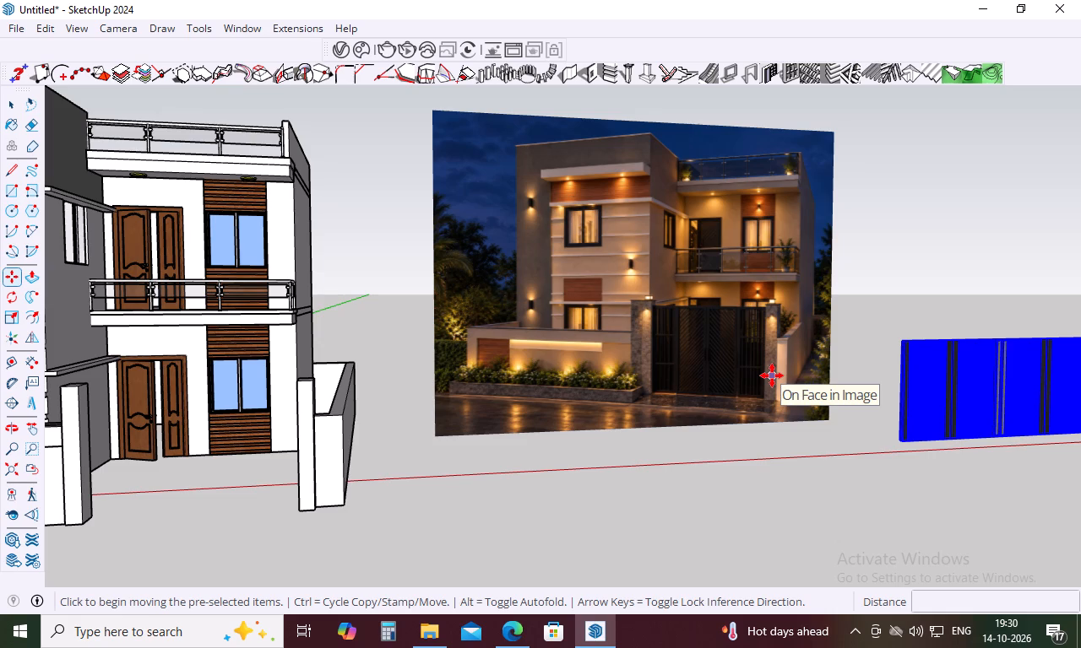
pyautogui.scroll(5, 772, 375)
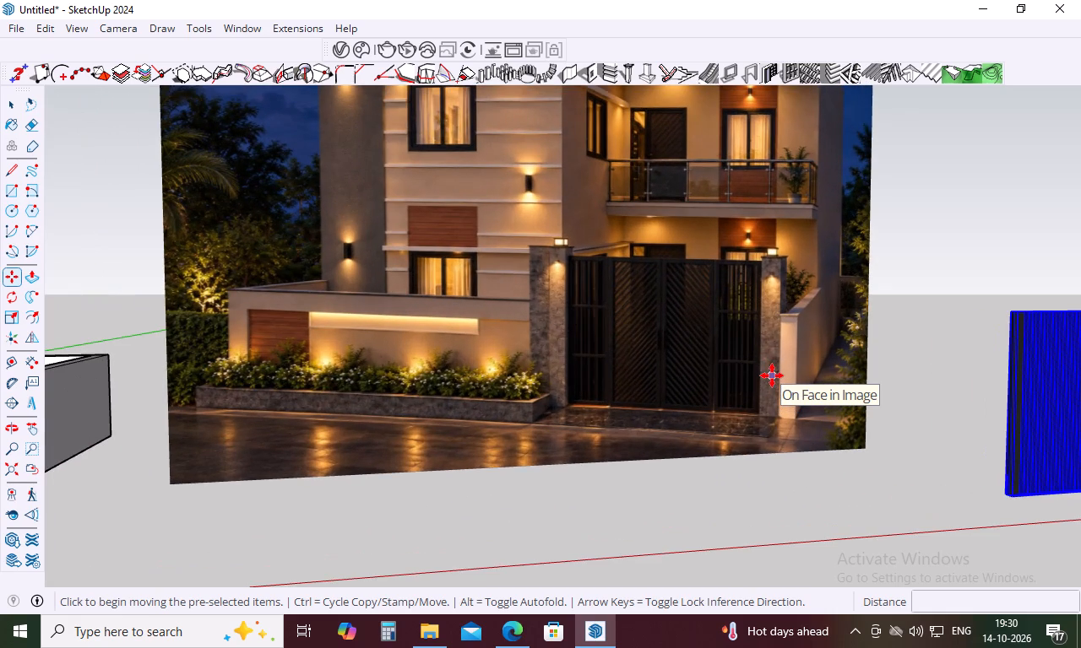
pyautogui.scroll(-13, 772, 375)
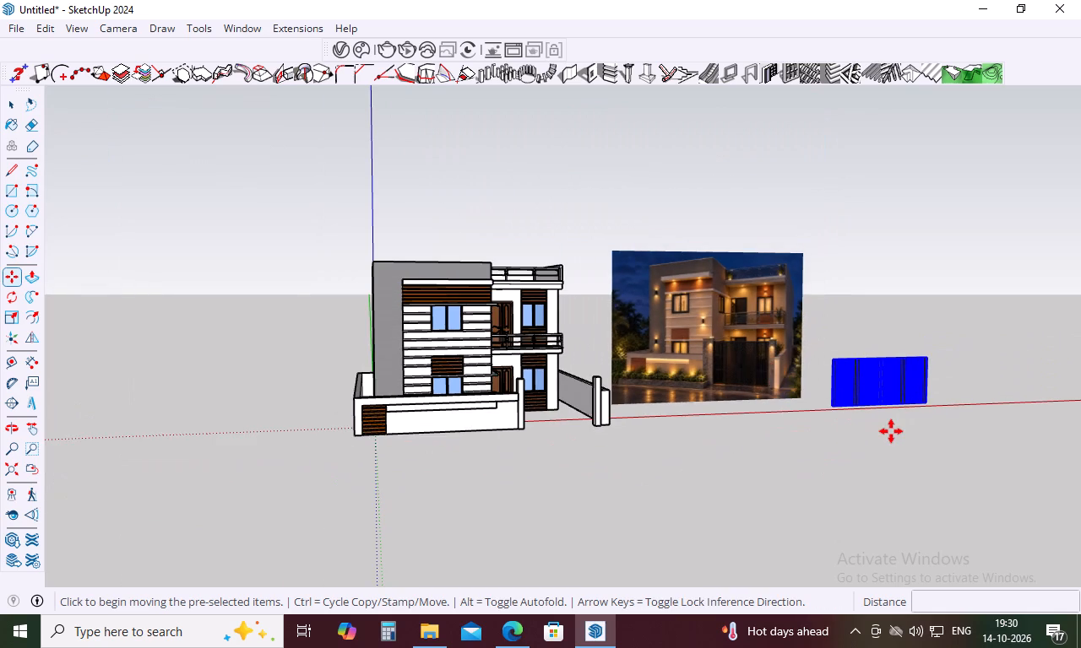
pyautogui.click(891, 431)
pyautogui.press('space')
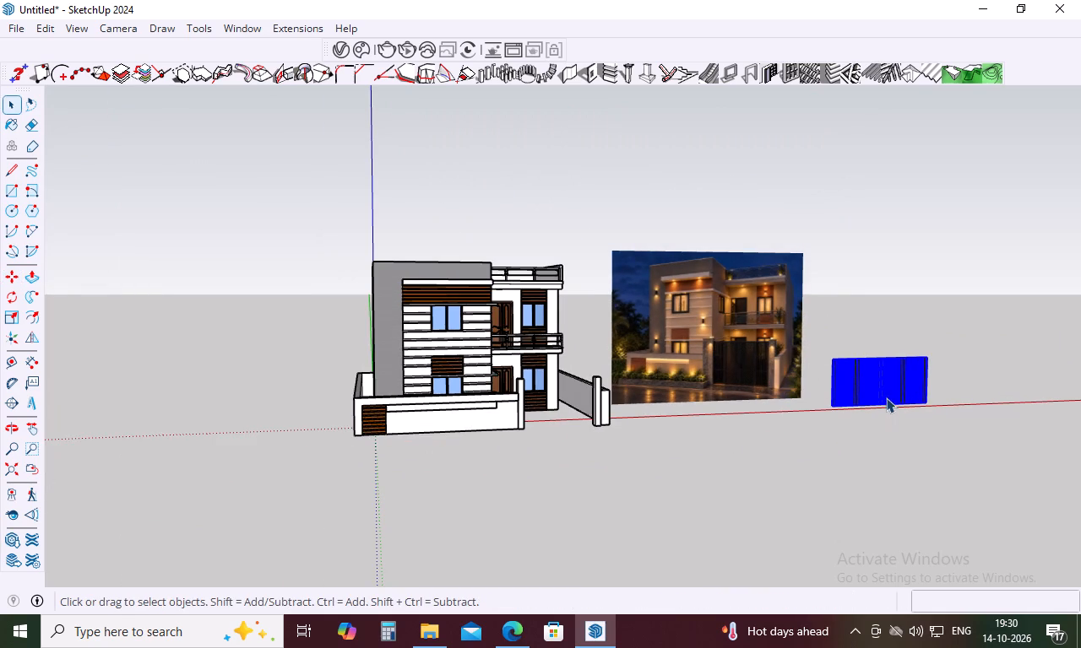
# Open the black gate for editing and delete its right-hand end panel, including the separate top and bottom rail pieces.
pyautogui.doubleClick(882, 383)
pyautogui.scroll(15, 889, 382)
pyautogui.click(889, 382)
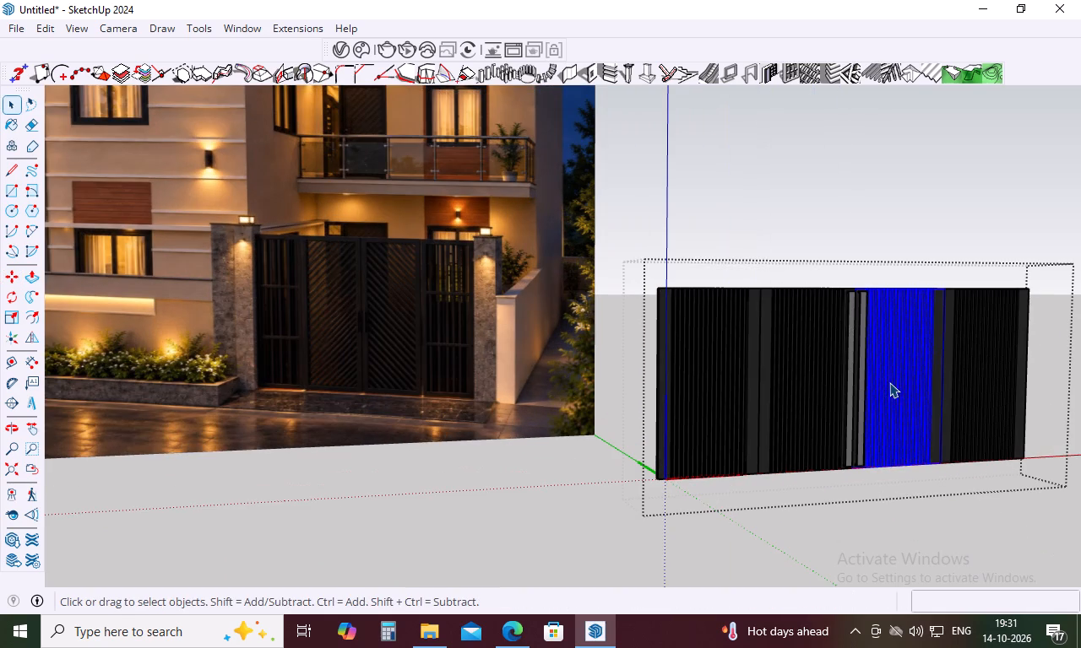
pyautogui.click(1003, 378)
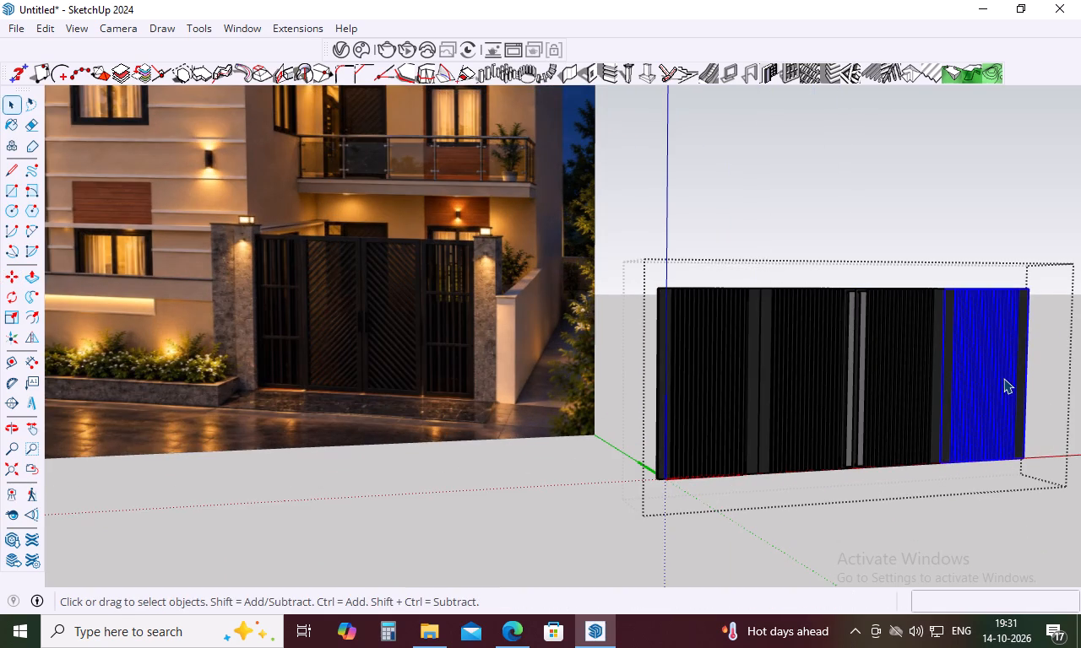
pyautogui.press('Delete')
pyautogui.click(981, 292)
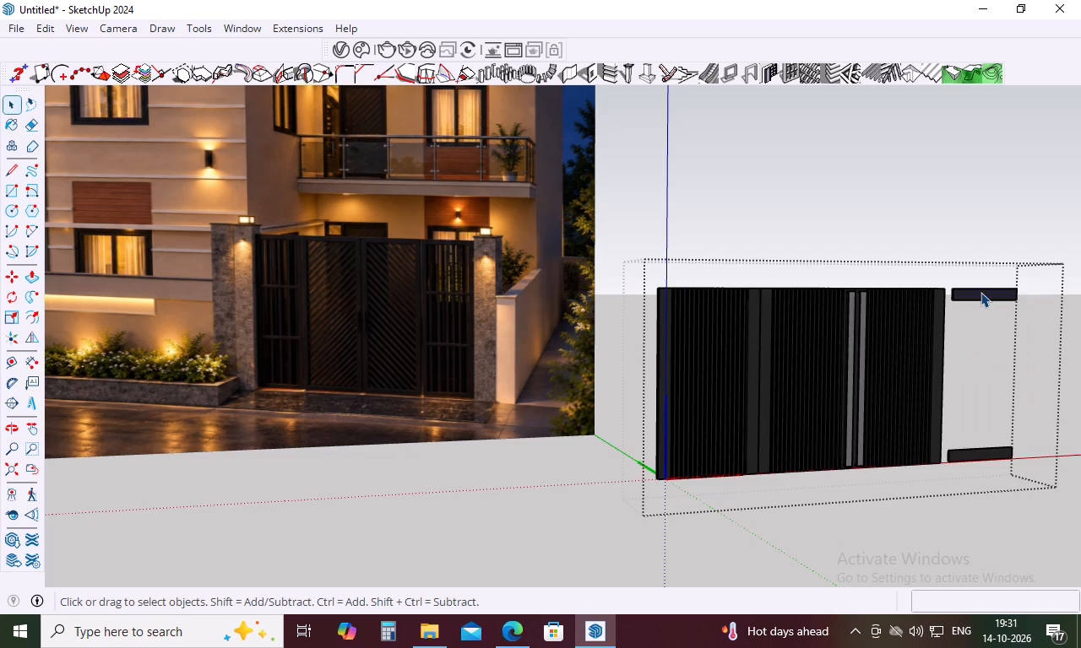
pyautogui.press('Delete')
pyautogui.doubleClick(992, 456)
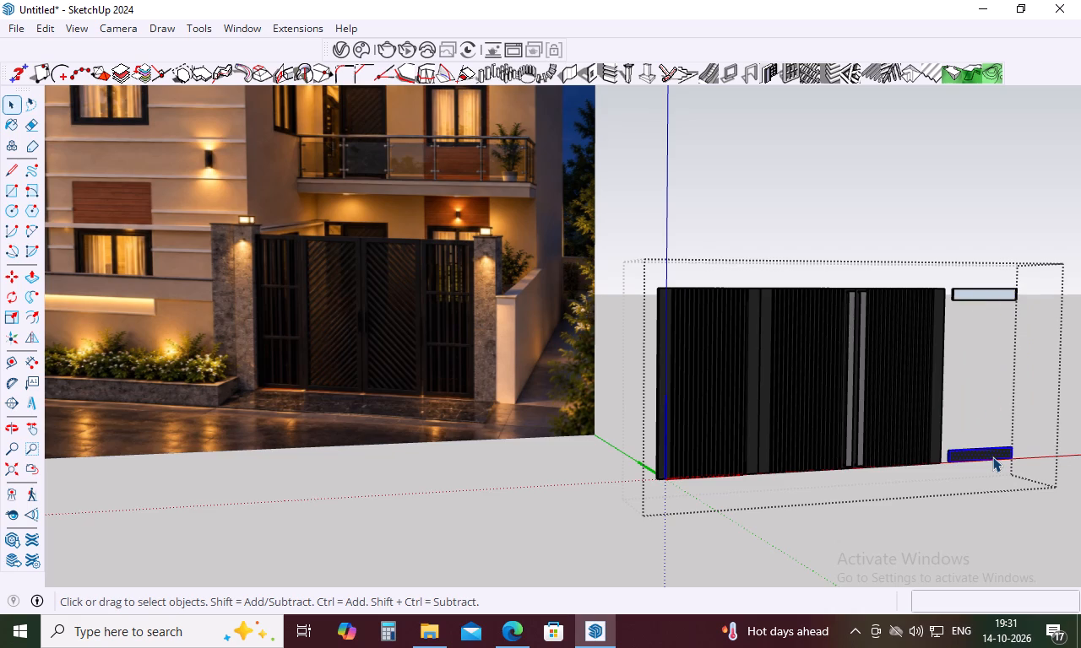
pyautogui.doubleClick(992, 456)
pyautogui.press('Delete')
pyautogui.doubleClick(972, 296)
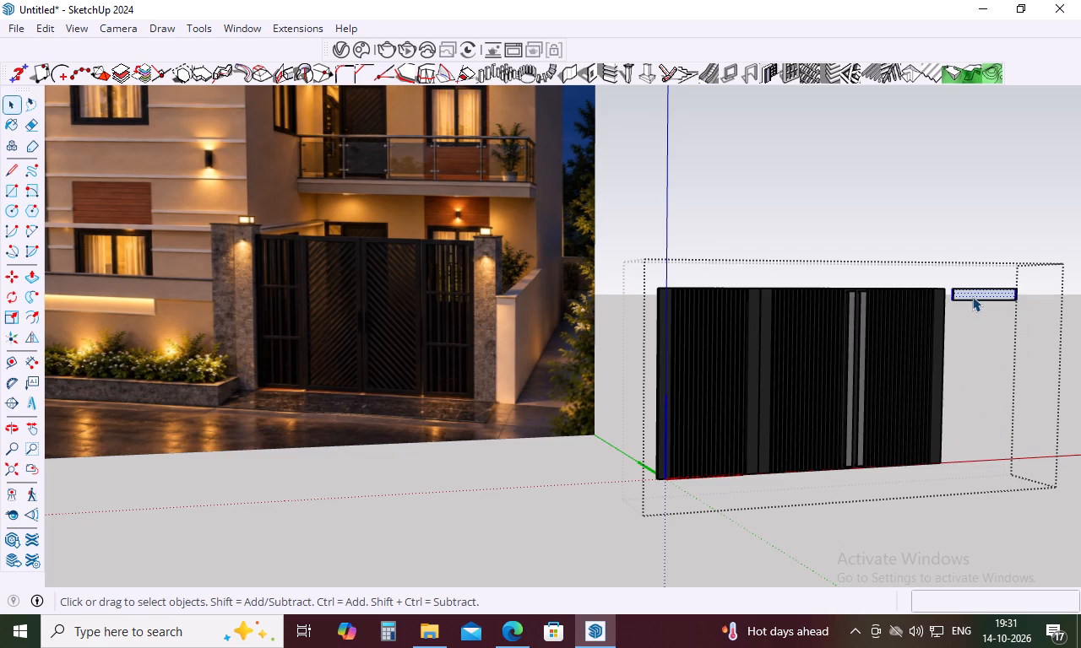
pyautogui.doubleClick(972, 296)
pyautogui.press('Delete')
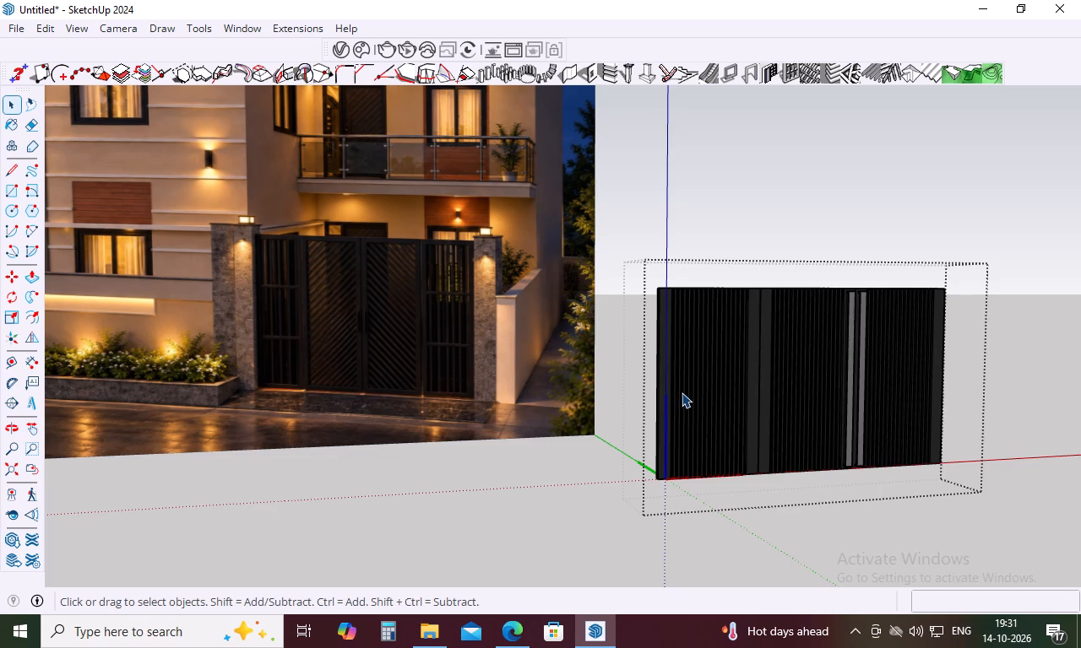
# Delete the gate's left-hand end panel with its rail pieces and stray edges, keep the two middle leaves, and exit the component.
pyautogui.doubleClick(682, 392)
pyautogui.click(682, 392)
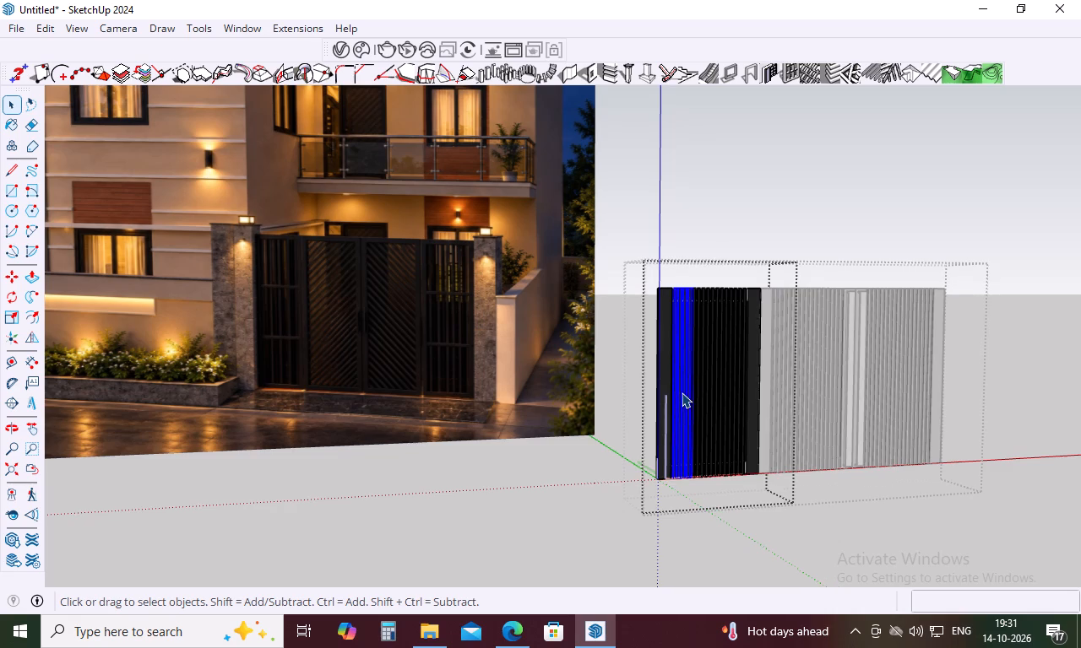
pyautogui.click(783, 518)
pyautogui.click(723, 431)
pyautogui.press('Delete')
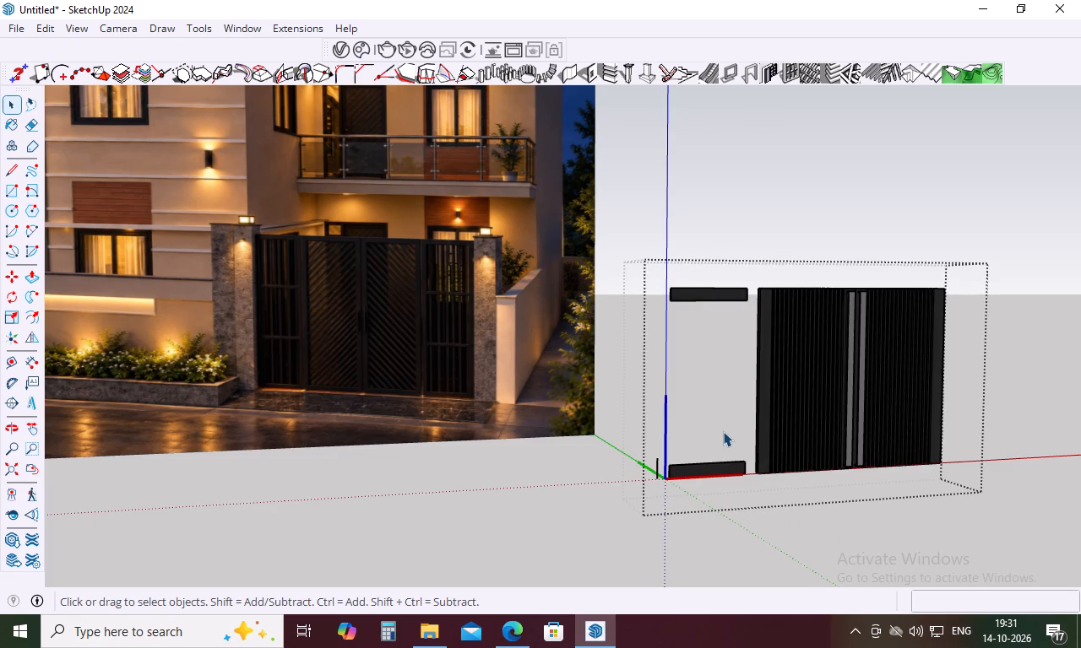
pyautogui.click(722, 294)
pyautogui.press('Delete')
pyautogui.click(722, 297)
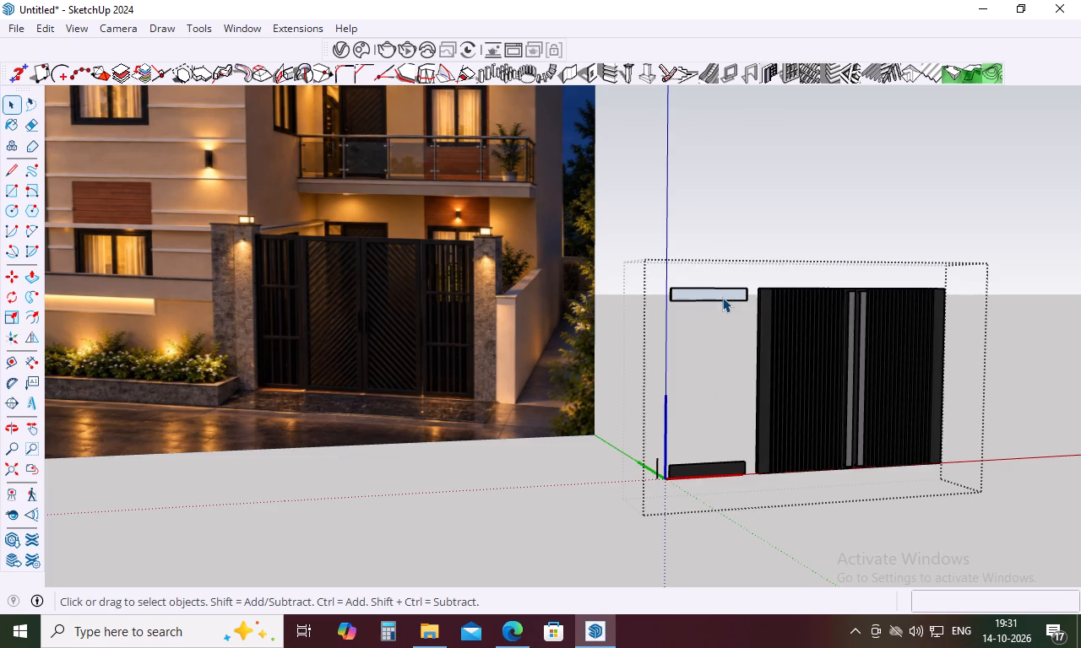
pyautogui.press('Delete')
pyautogui.click(725, 294)
pyautogui.moveTo(738, 263); pyautogui.dragTo(651, 335)
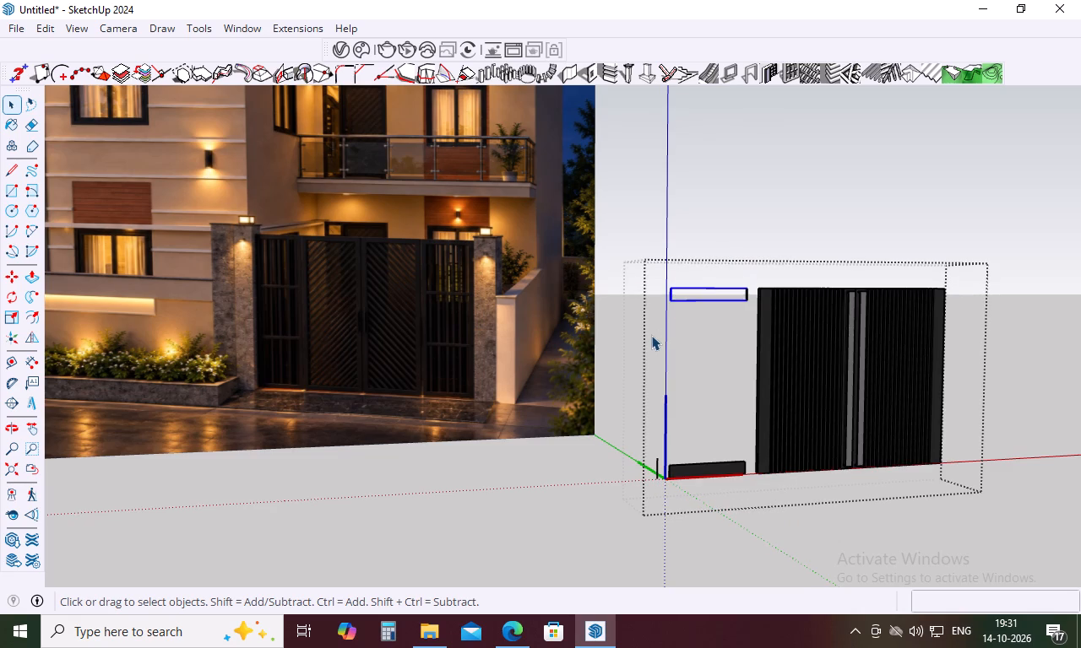
pyautogui.press('Delete')
pyautogui.moveTo(749, 278); pyautogui.dragTo(726, 309)
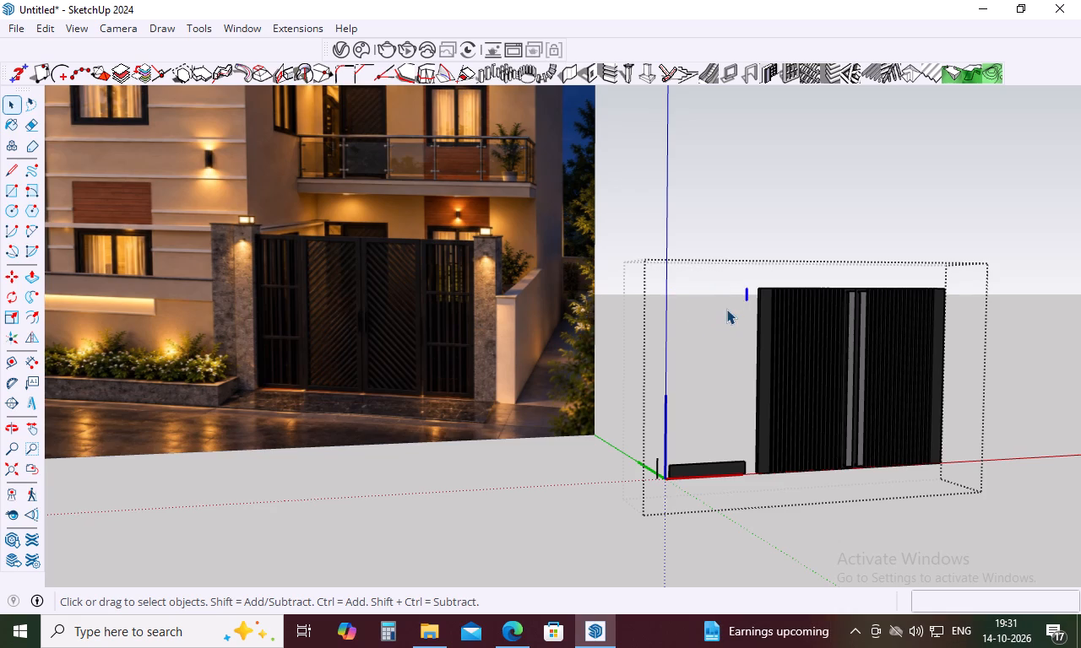
pyautogui.press('Delete')
pyautogui.moveTo(747, 450); pyautogui.dragTo(638, 505)
pyautogui.press('Delete')
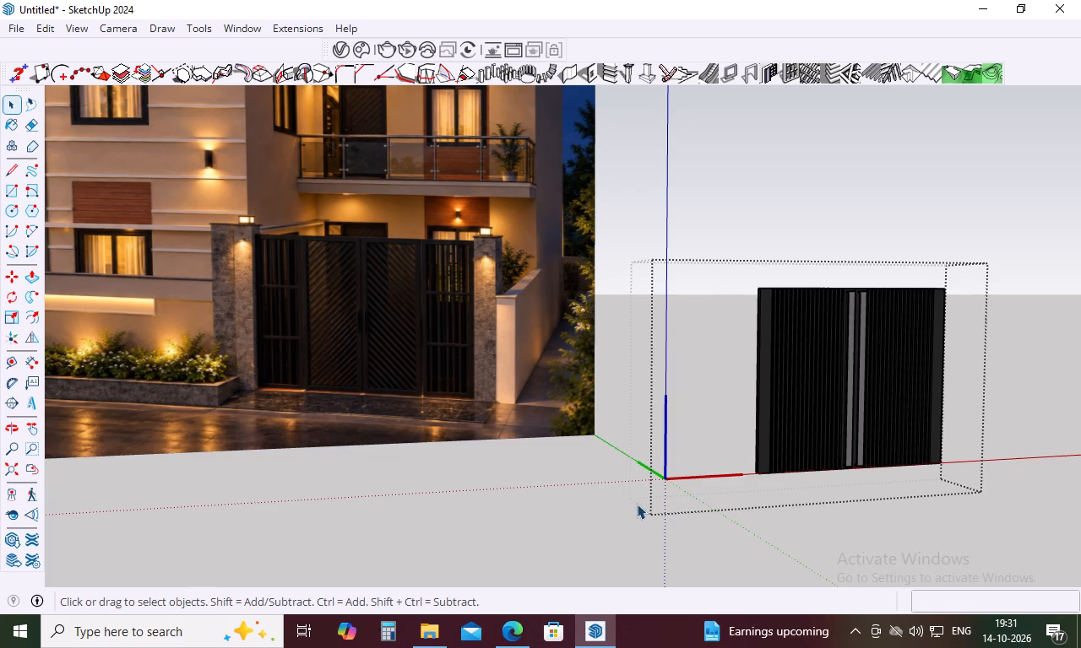
pyautogui.press('space')
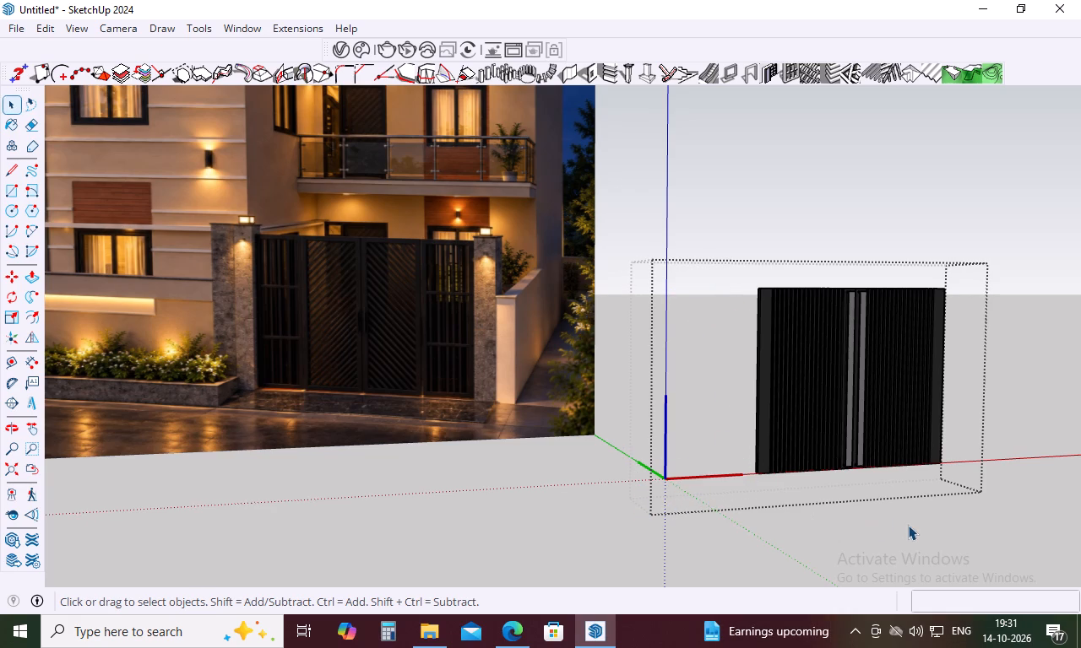
pyautogui.click(909, 525)
pyautogui.moveTo(915, 411); pyautogui.dragTo(763, 549, button='middle')
pyautogui.scroll(4, 808, 500)
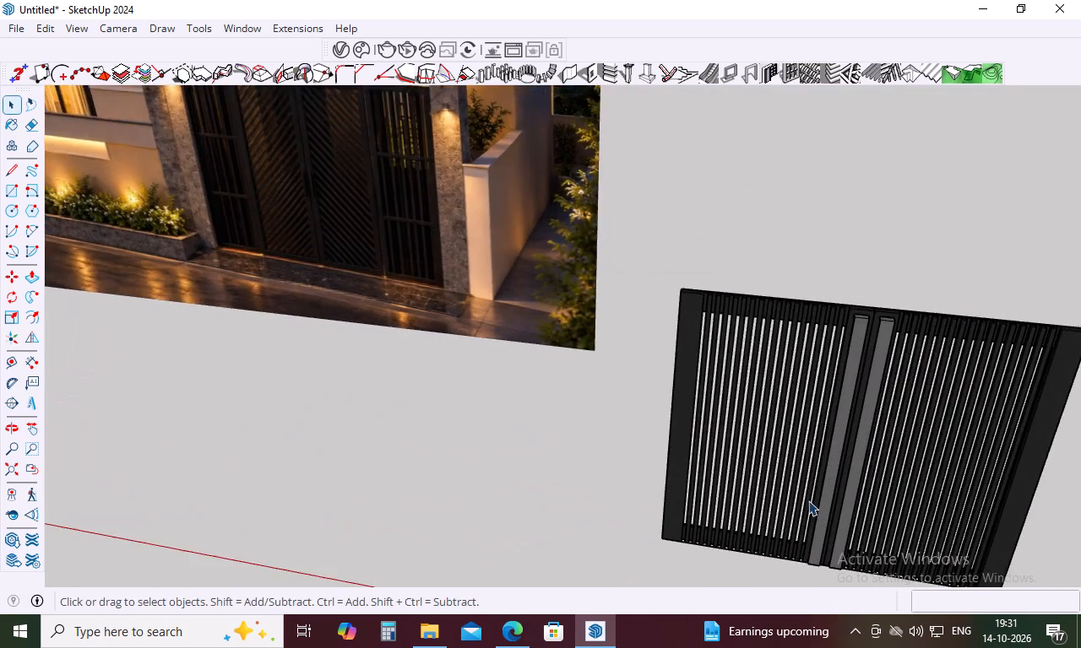
# Search 3D Warehouse for plants.
pyautogui.scroll(2, 808, 500)
pyautogui.scroll(-10, 820, 375)
pyautogui.moveTo(820, 408); pyautogui.dragTo(864, 327, button='middle')
pyautogui.scroll(-5, 866, 327)
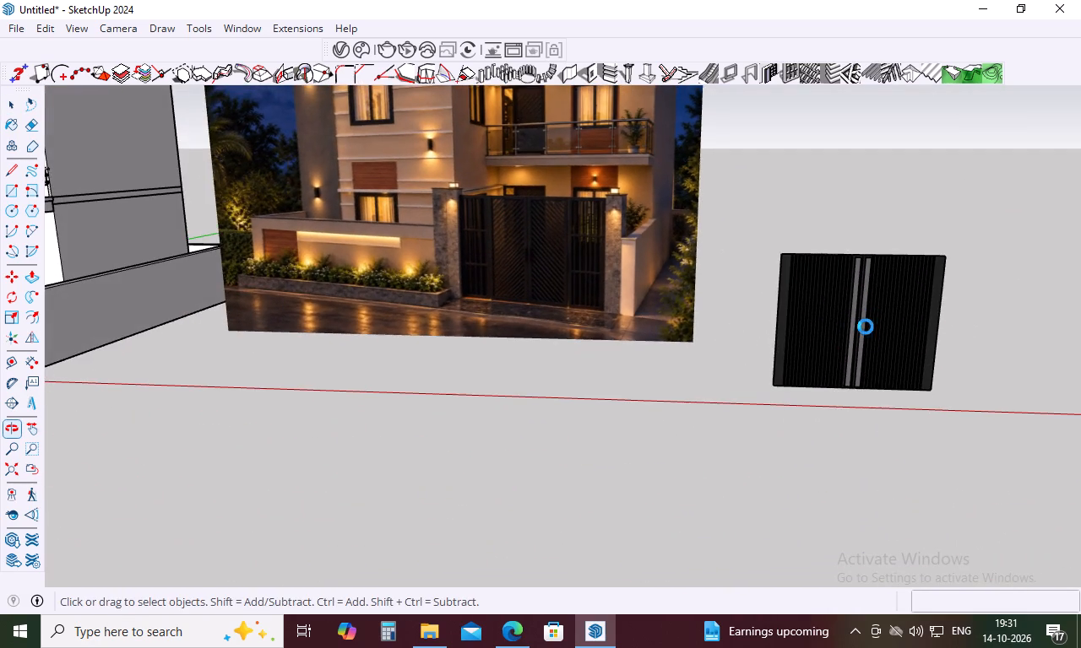
pyautogui.scroll(-10, 783, 386)
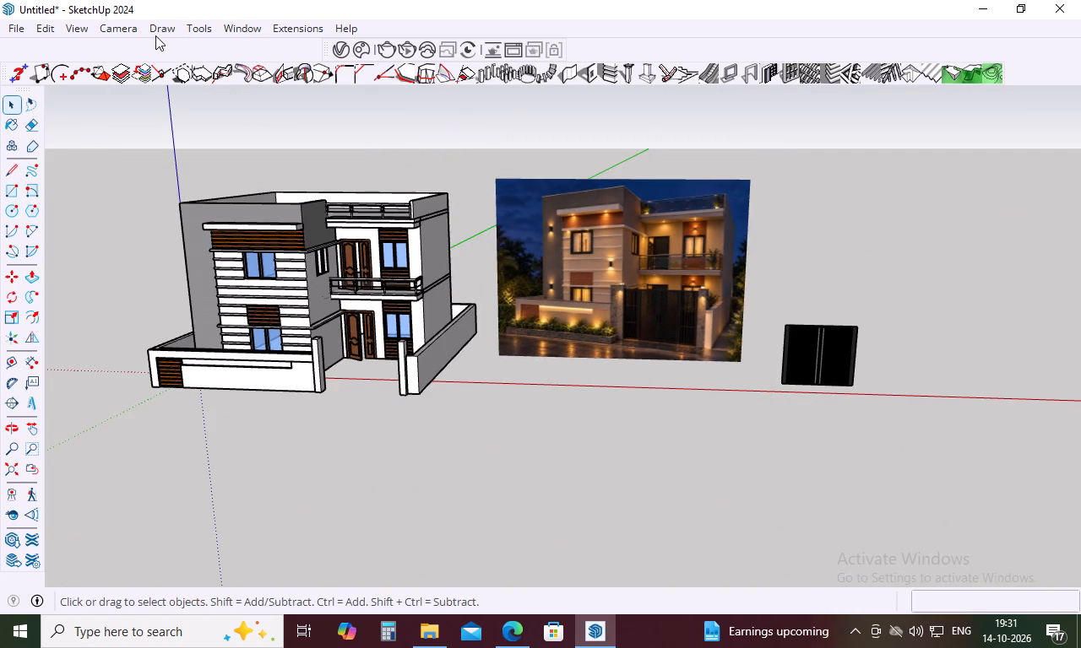
pyautogui.click(245, 28)
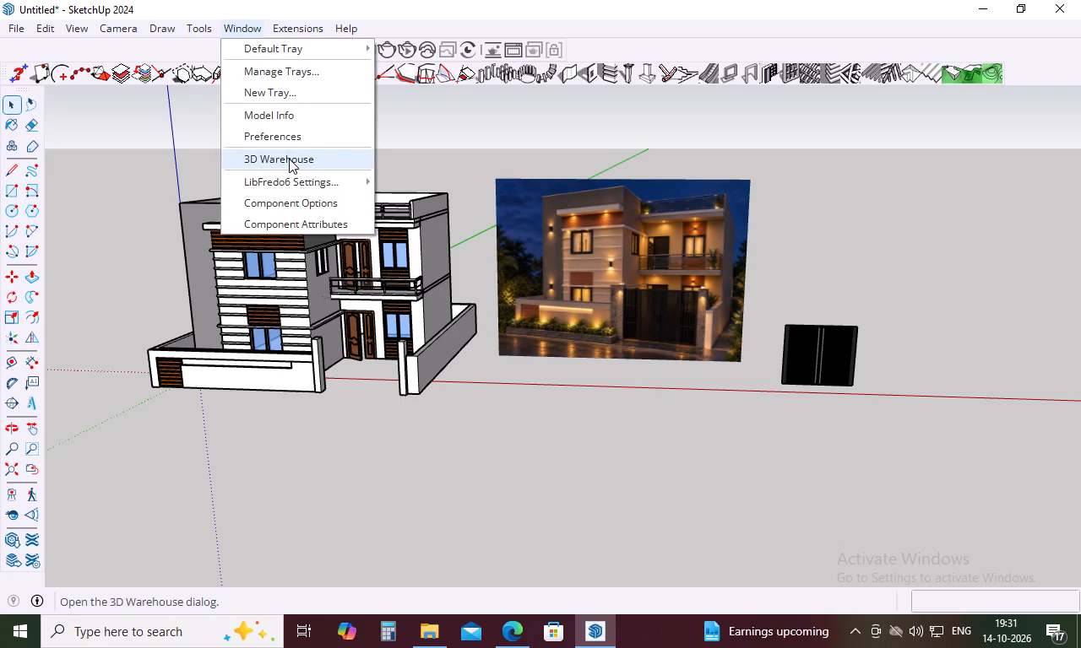
pyautogui.click(289, 159)
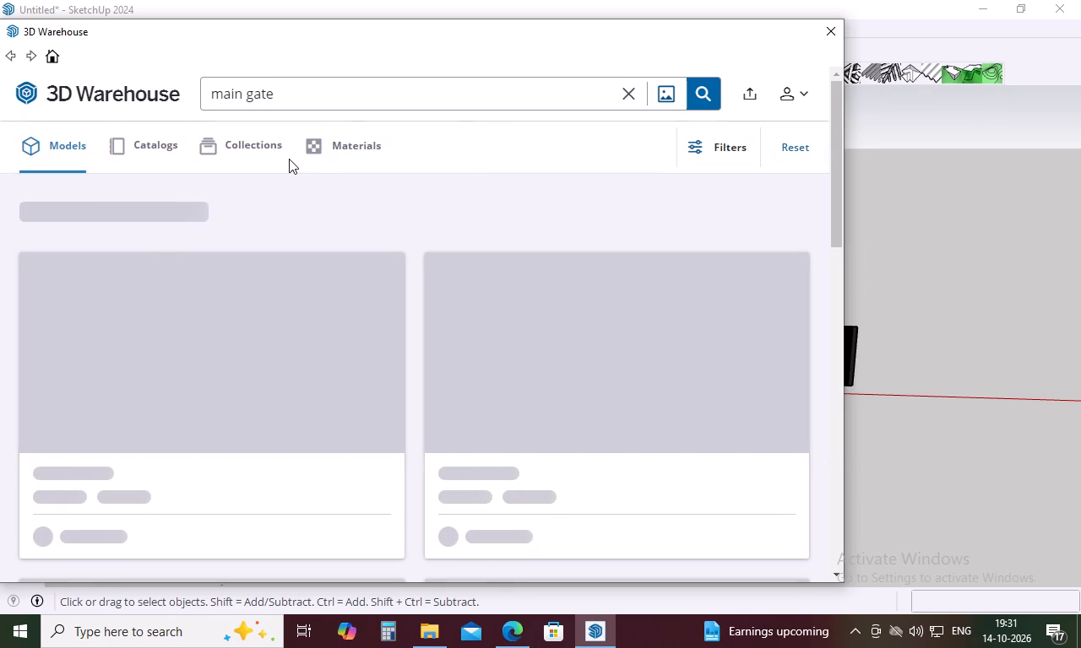
pyautogui.click(351, 98)
pyautogui.press('BackSpace')
pyautogui.press('BackSpace')
pyautogui.press('BackSpace')
pyautogui.press('BackSpace')
pyautogui.press('BackSpace')
pyautogui.press('BackSpace')
pyautogui.press('BackSpace')
pyautogui.press('BackSpace')
pyautogui.press('BackSpace')
pyautogui.press('BackSpace')
pyautogui.press('BackSpace')
pyautogui.press('BackSpace')
pyautogui.press('BackSpace')
pyautogui.press('BackSpace')
pyautogui.press('BackSpace')
pyautogui.press('BackSpace')
pyautogui.press('BackSpace')
pyautogui.press('BackSpace')
pyautogui.press('BackSpace')
pyautogui.write('plants')
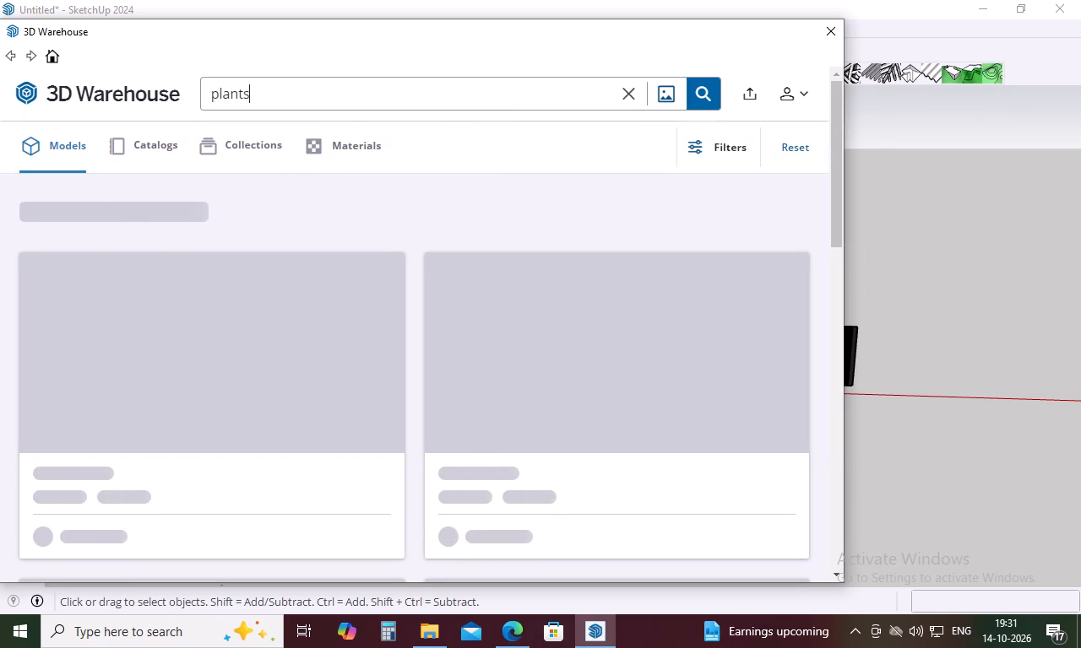
pyautogui.press('Return')
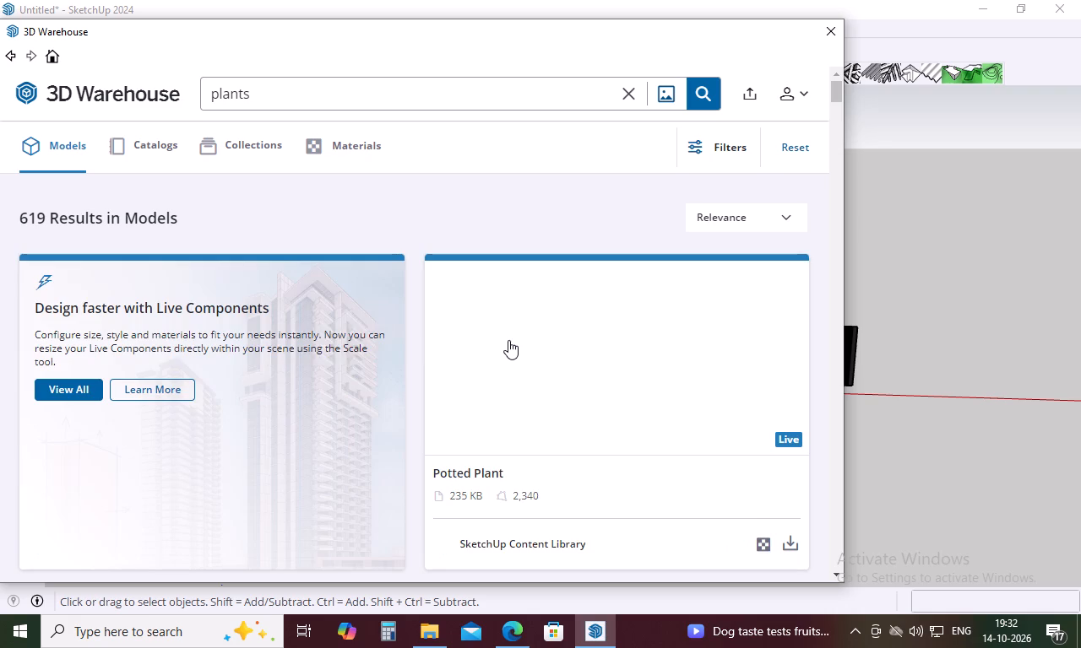
# Browse the plant models for planting that suits the flower bed along the boundary wall in the reference image.
pyautogui.scroll(-2, 537, 364)
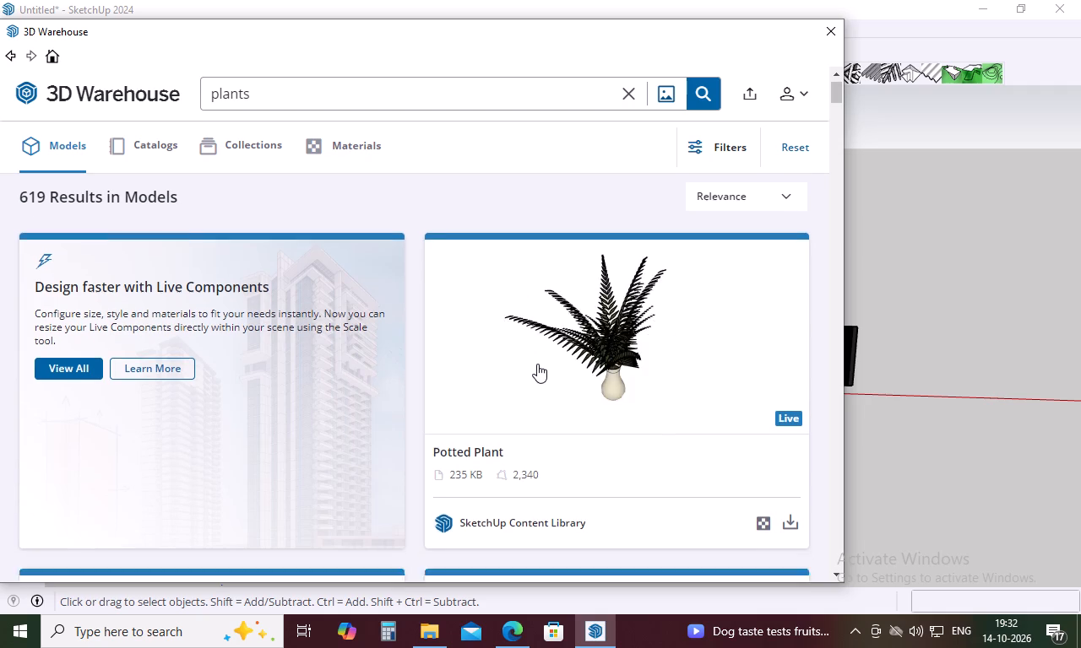
pyautogui.scroll(-11, 537, 364)
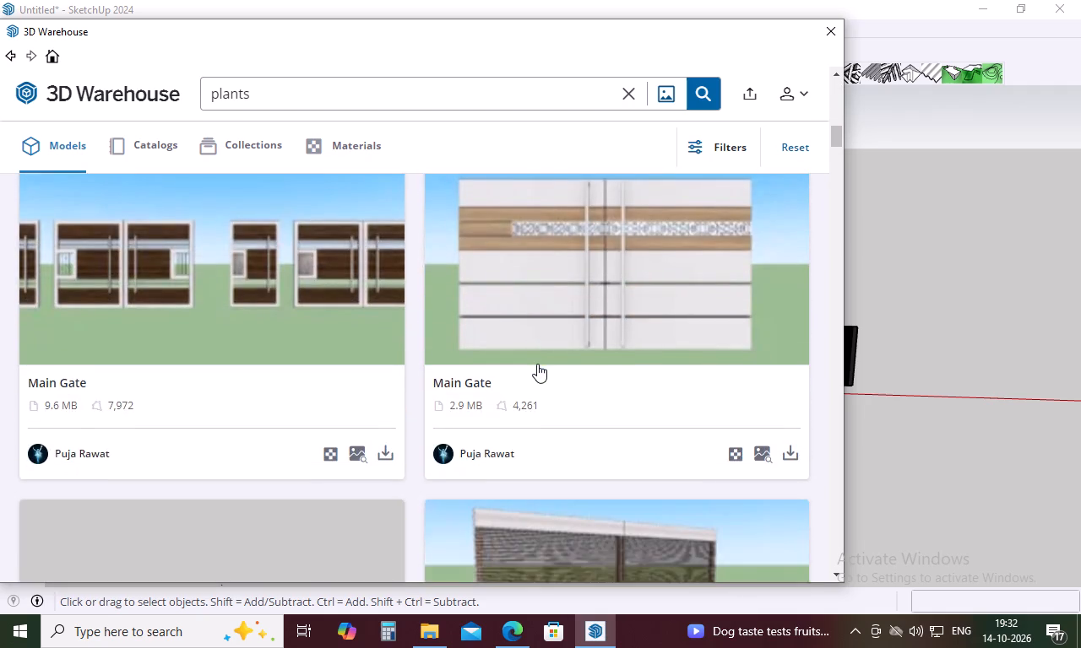
pyautogui.scroll(-9, 537, 364)
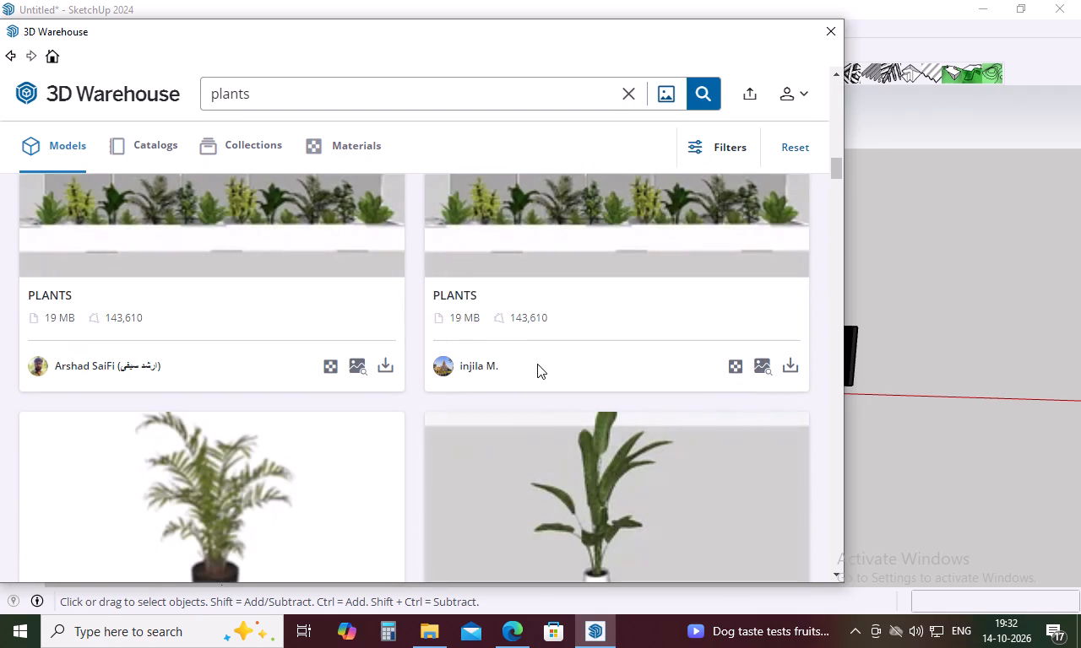
pyautogui.scroll(-4, 537, 364)
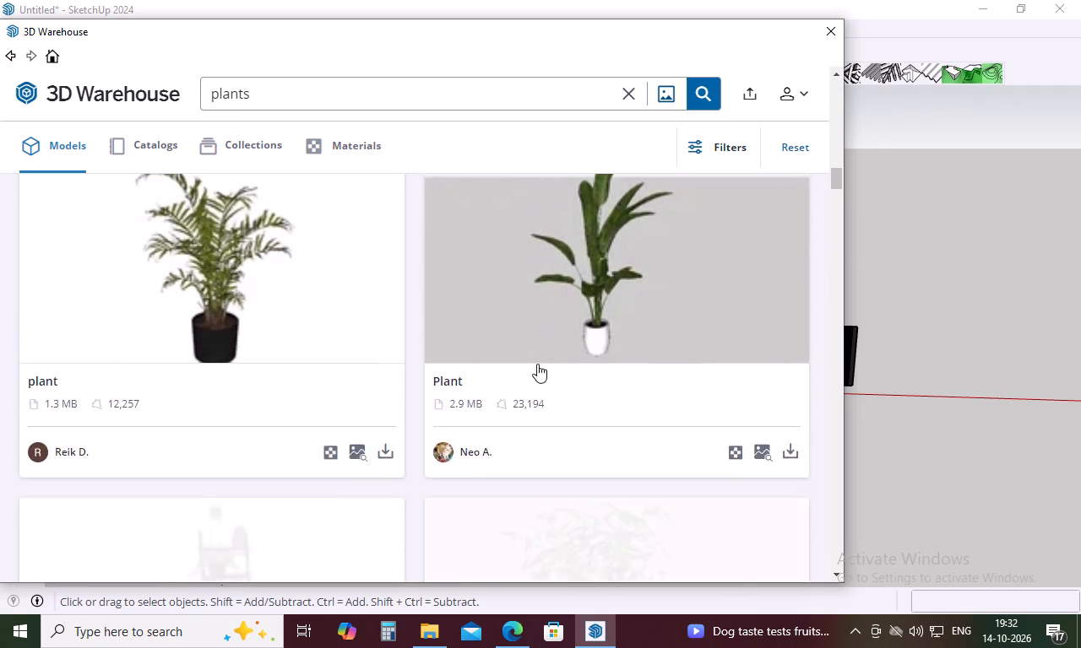
pyautogui.scroll(-8, 537, 364)
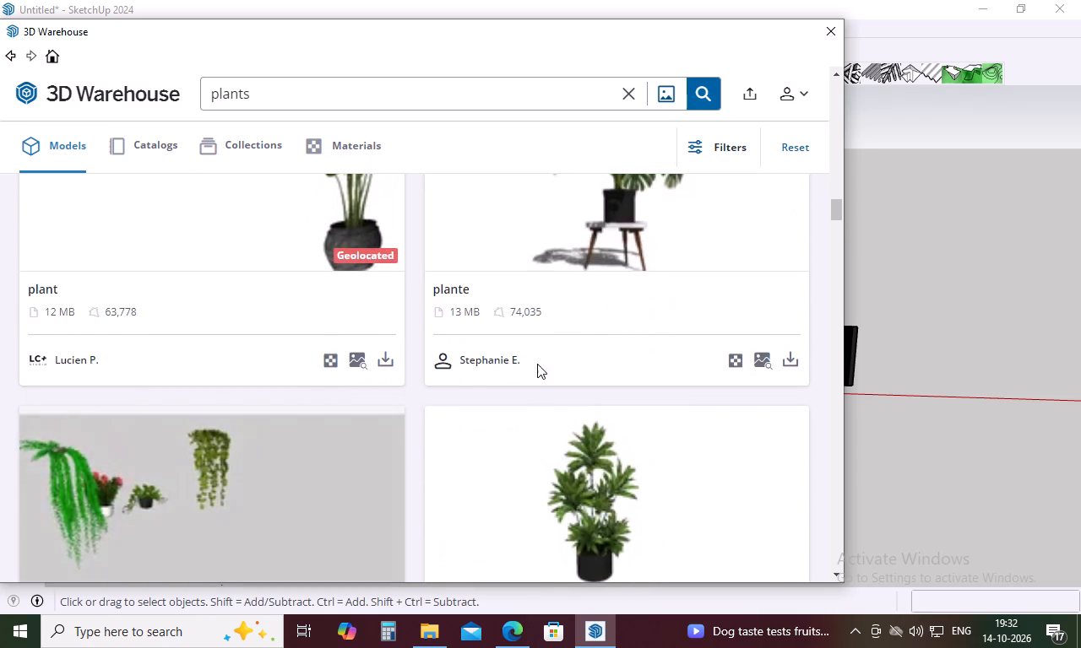
pyautogui.scroll(-19, 537, 364)
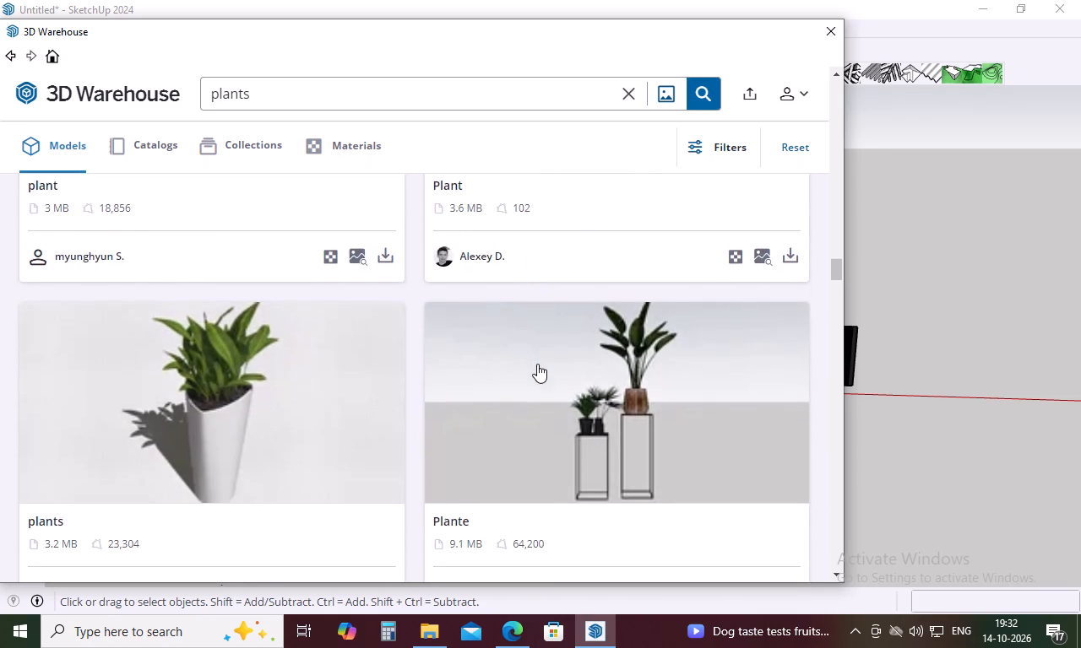
pyautogui.scroll(-12, 537, 364)
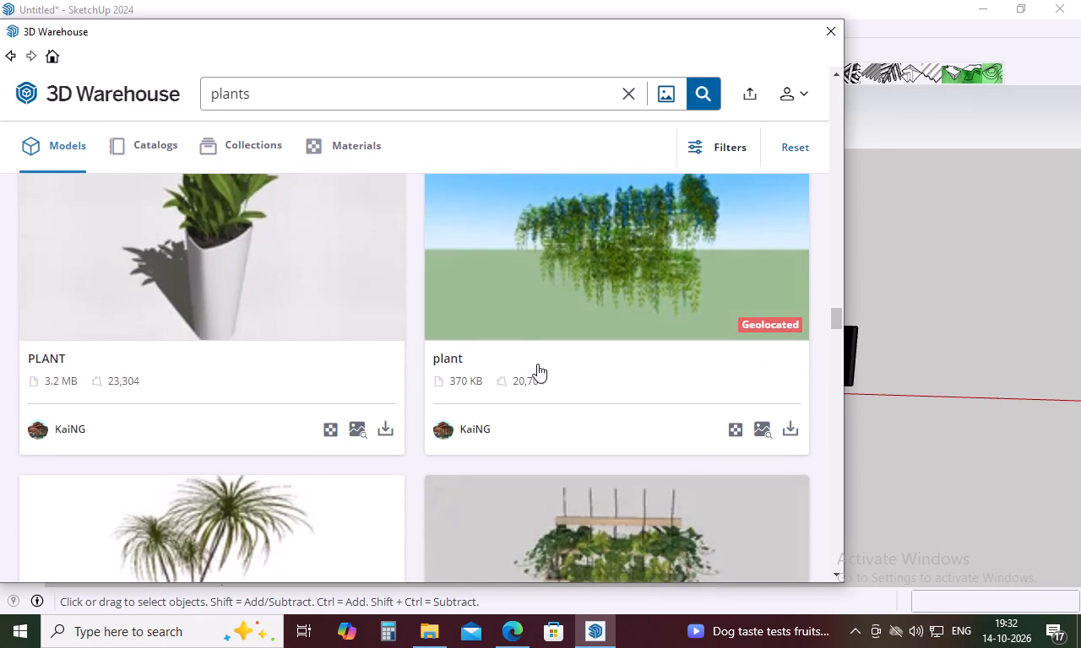
pyautogui.scroll(-9, 537, 364)
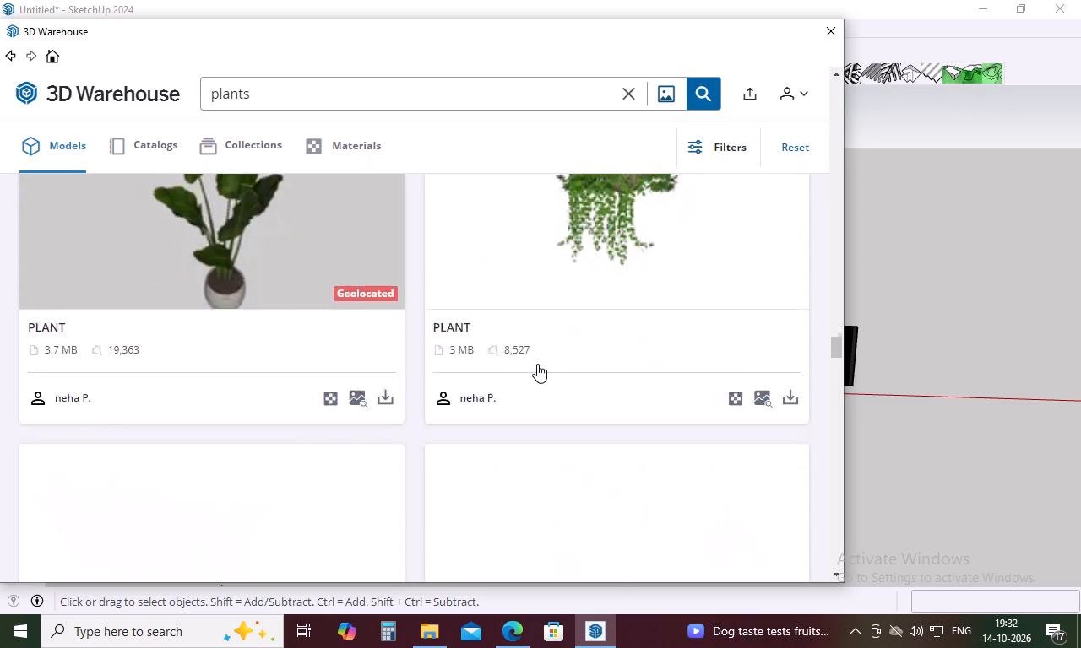
pyautogui.scroll(-5, 537, 364)
pyautogui.scroll(3, 537, 364)
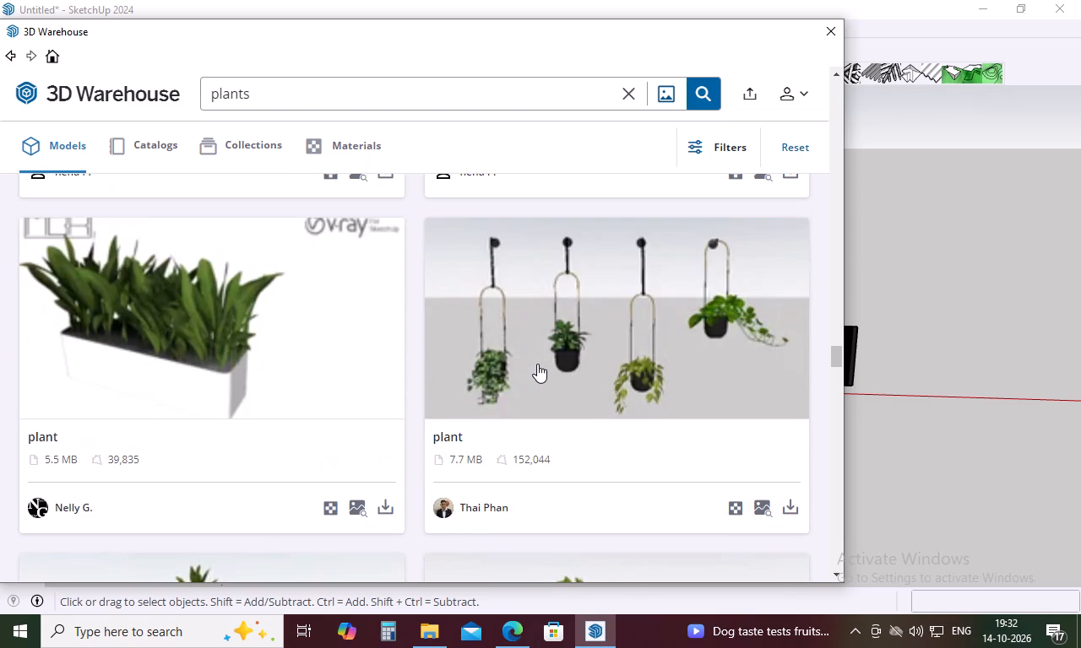
# Load the 5.5 MB plant model with the long white planter box directly into the scene and place it on open ground near the gate.
pyautogui.click(388, 507)
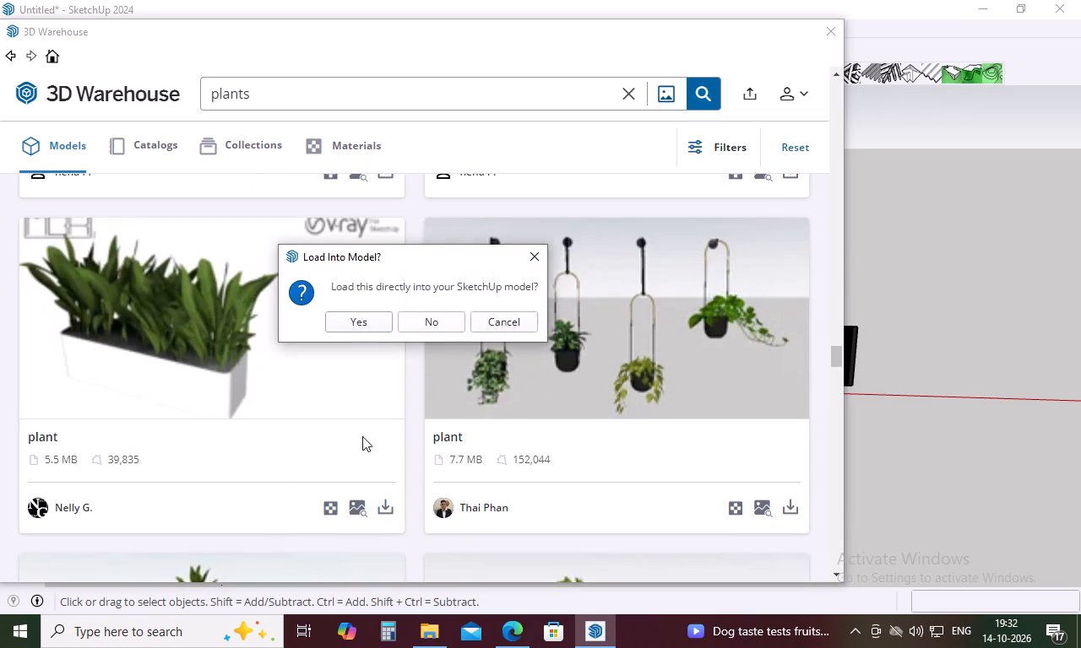
pyautogui.click(374, 327)
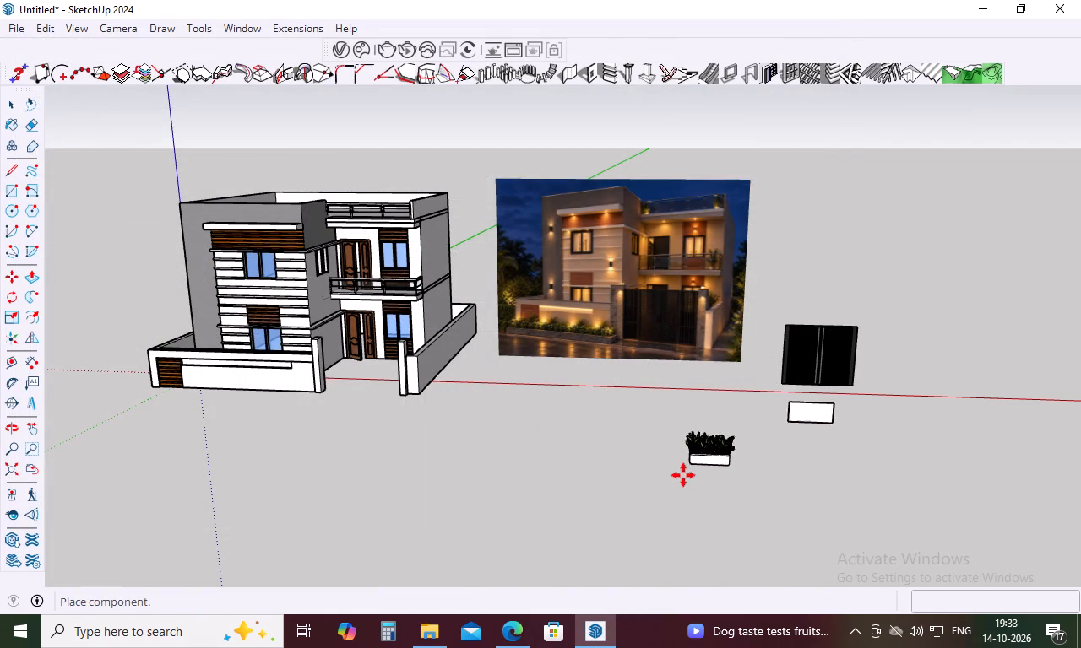
pyautogui.click(704, 489)
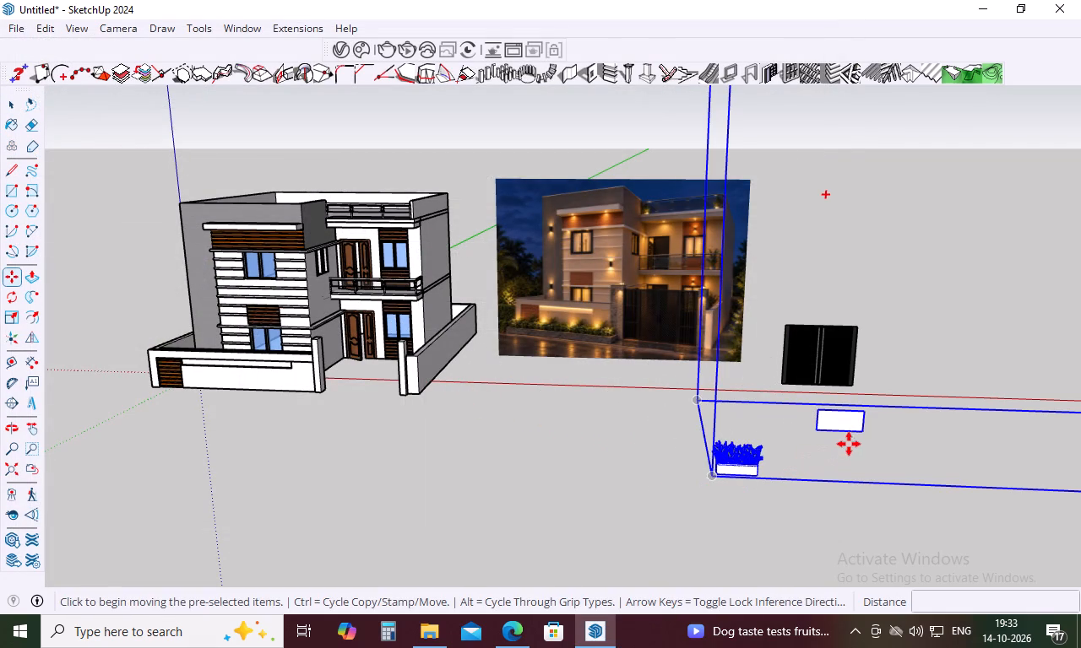
# Open the plant component for editing, delete the blank white panel beside the planter, and exit the component.
pyautogui.press('space')
pyautogui.click(846, 415)
pyautogui.tripleClick(846, 415)
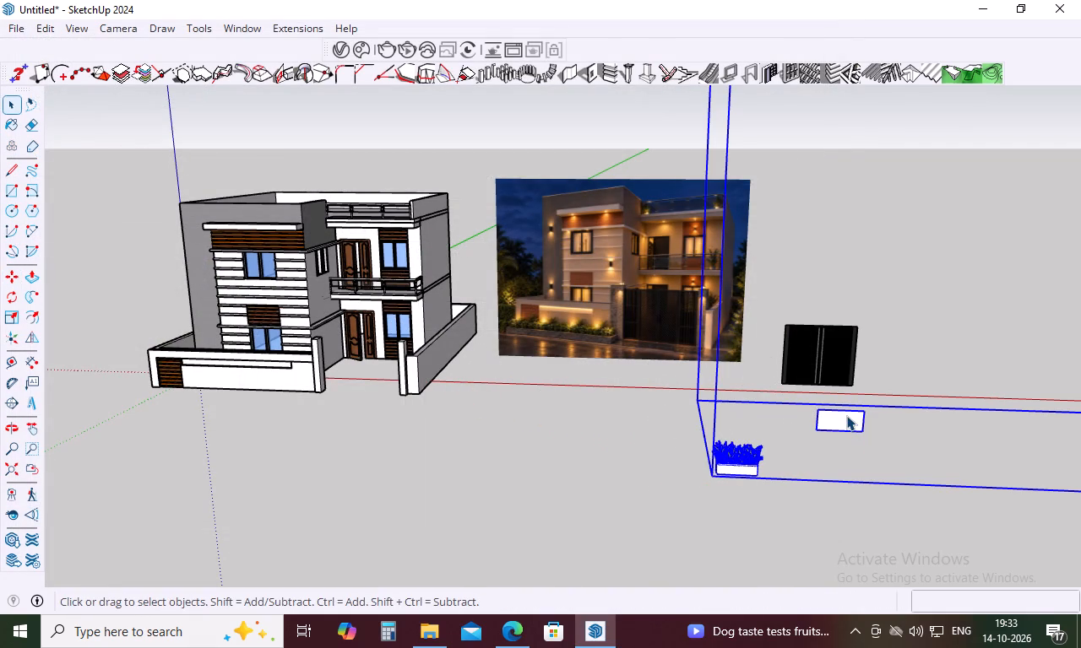
pyautogui.press('Delete')
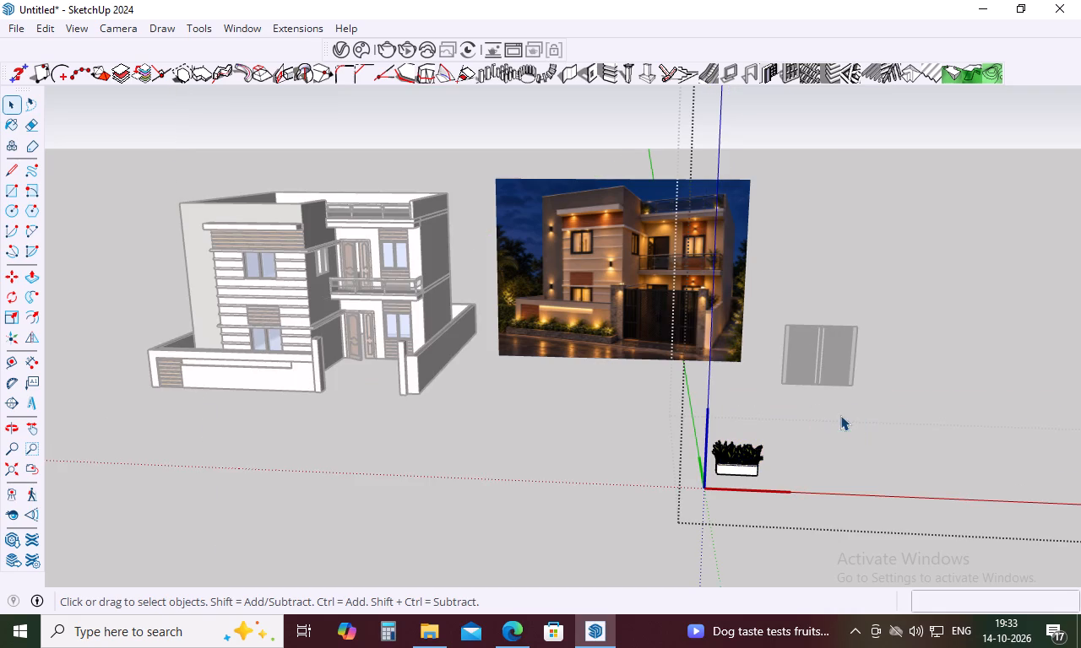
pyautogui.click(651, 494)
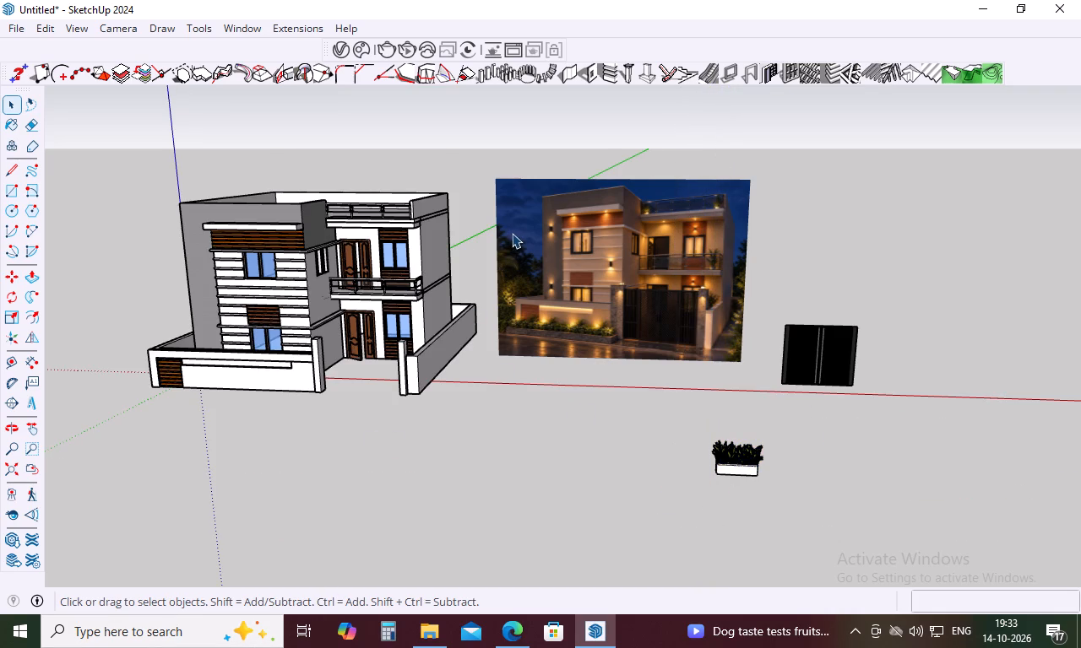
# Paint both gate pillars at the boundary wall opening with the Granite Brown stone material.
pyautogui.scroll(-4, 718, 358)
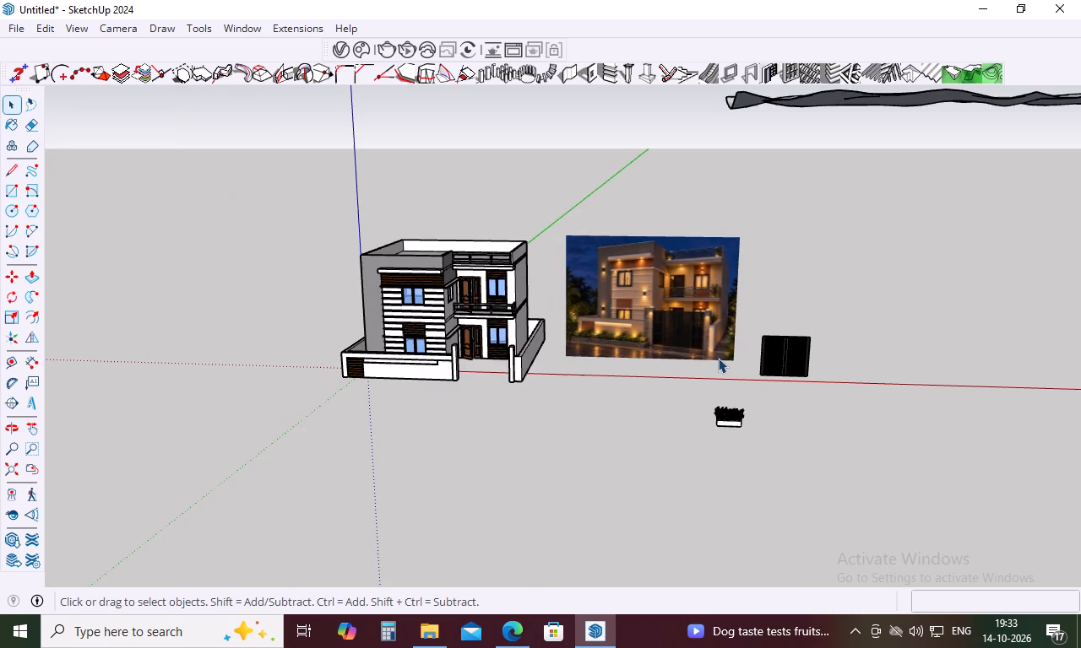
pyautogui.scroll(9, 497, 343)
pyautogui.click(520, 354)
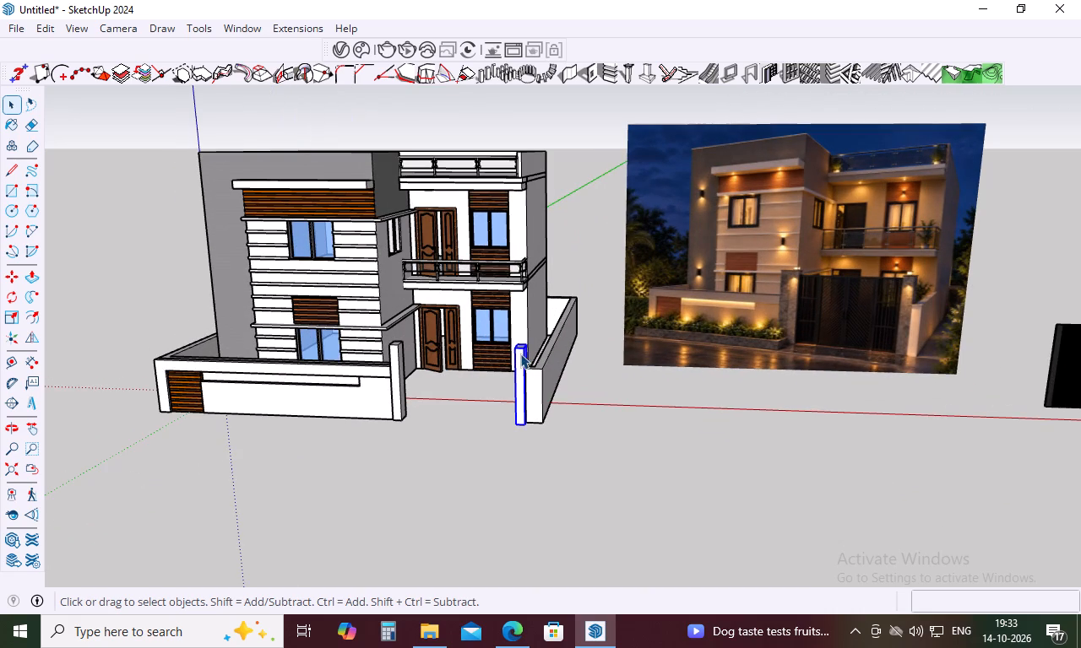
pyautogui.press('b')
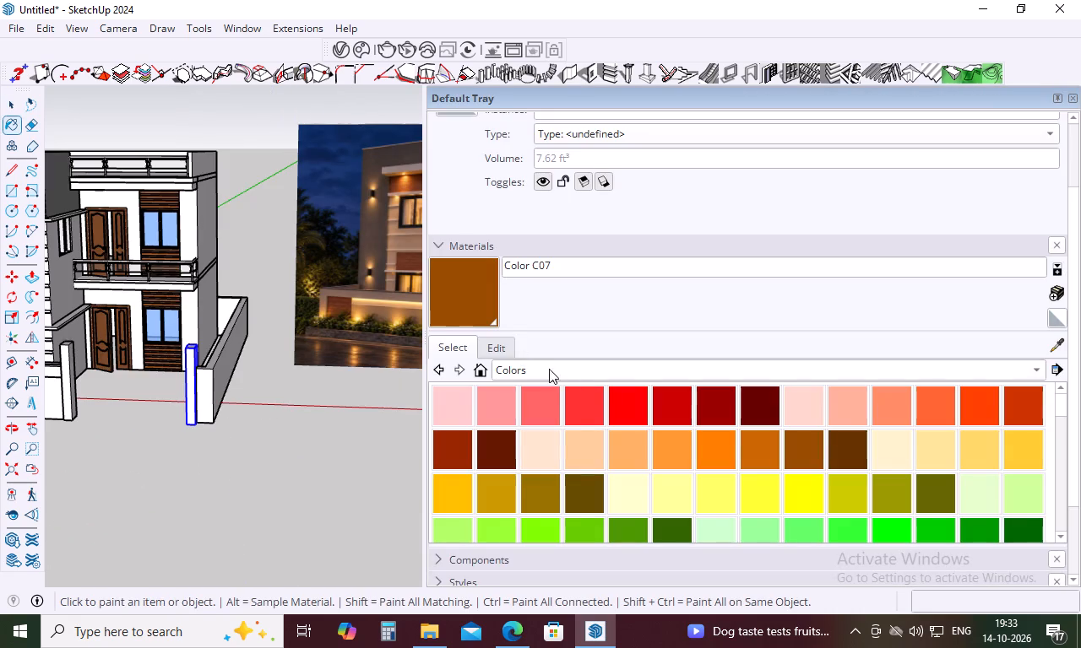
pyautogui.click(617, 377)
pyautogui.click(579, 470)
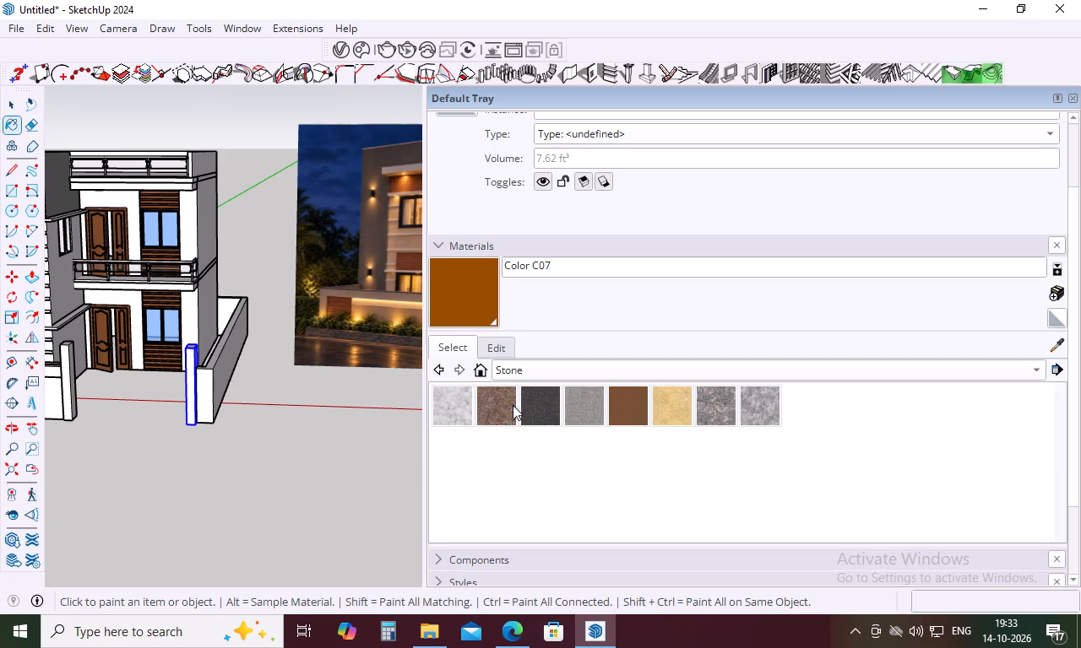
pyautogui.click(497, 403)
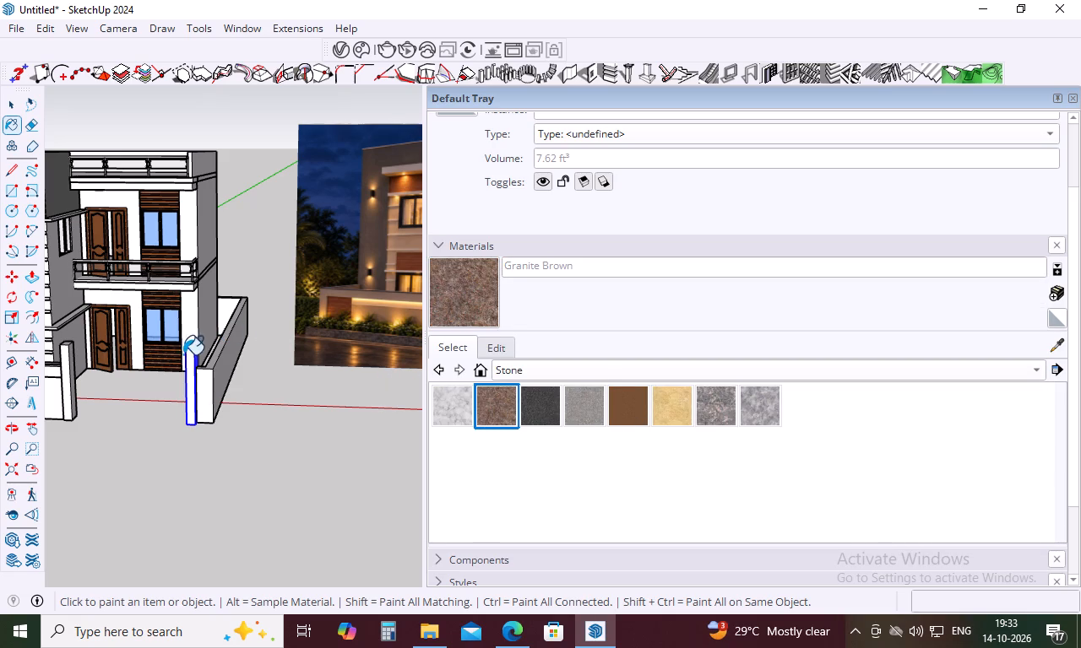
pyautogui.click(193, 359)
pyautogui.scroll(-5, 280, 383)
pyautogui.scroll(2, 116, 381)
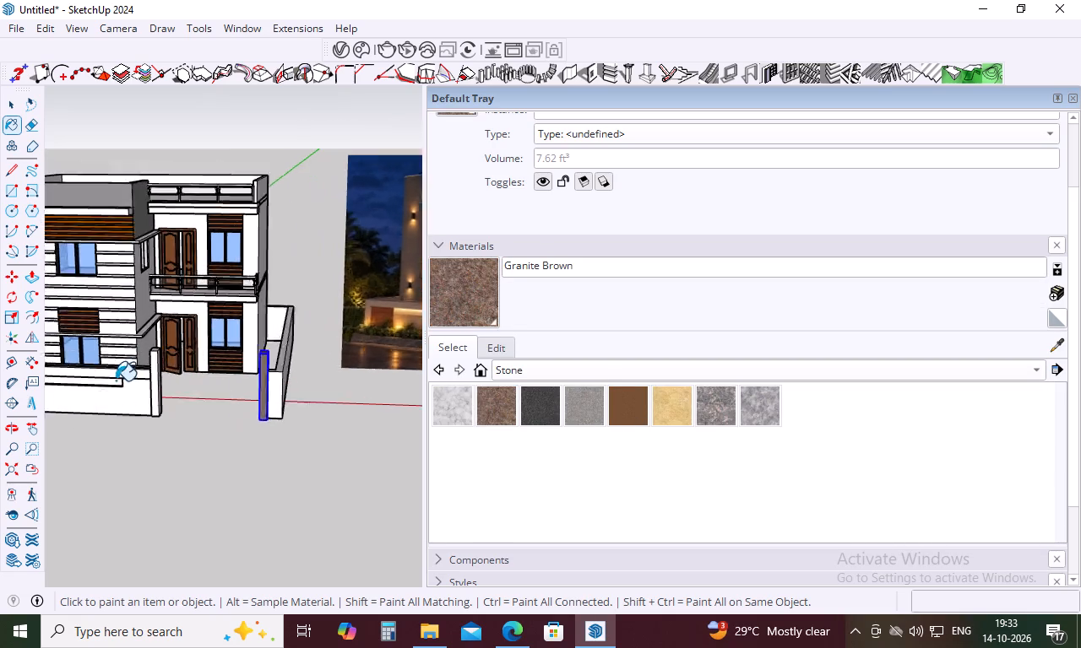
pyautogui.scroll(9, 116, 381)
pyautogui.click(174, 351)
# Examine the exterior wall and gate pillar finishes in the reference image.
pyautogui.scroll(-15, 205, 337)
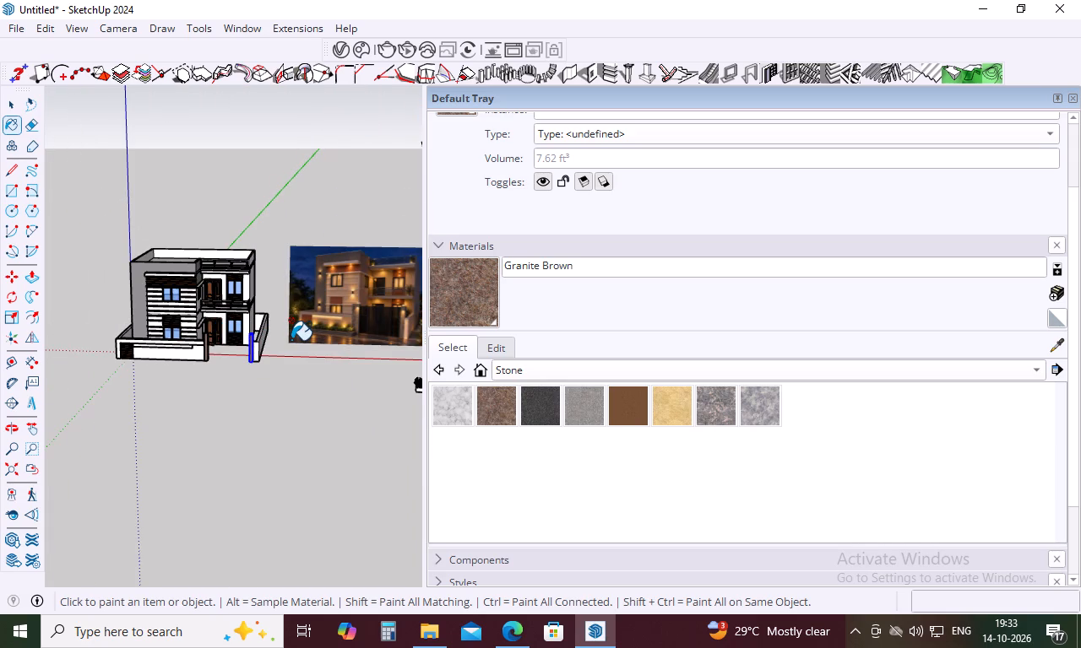
pyautogui.scroll(5, 291, 340)
pyautogui.scroll(-10, 291, 340)
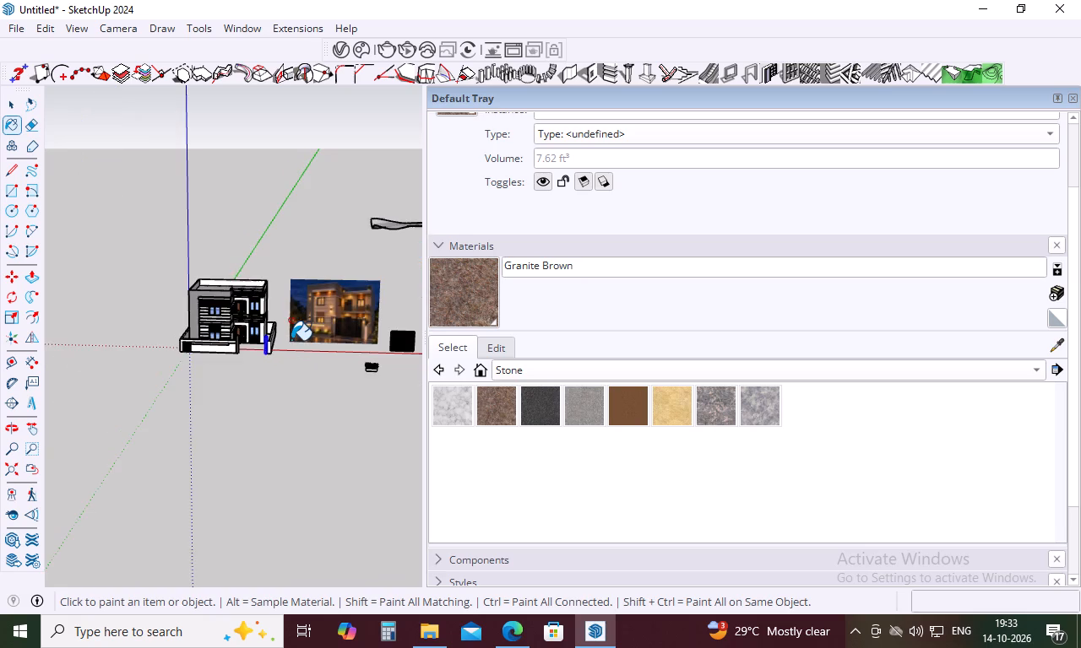
pyautogui.scroll(20, 347, 319)
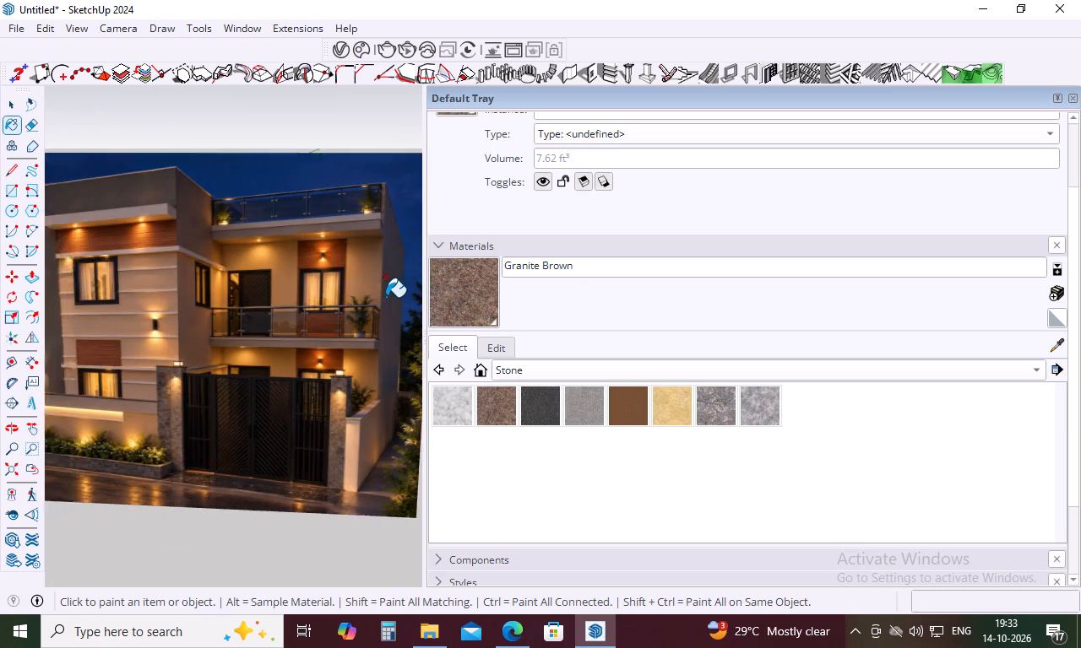
pyautogui.scroll(1, 386, 297)
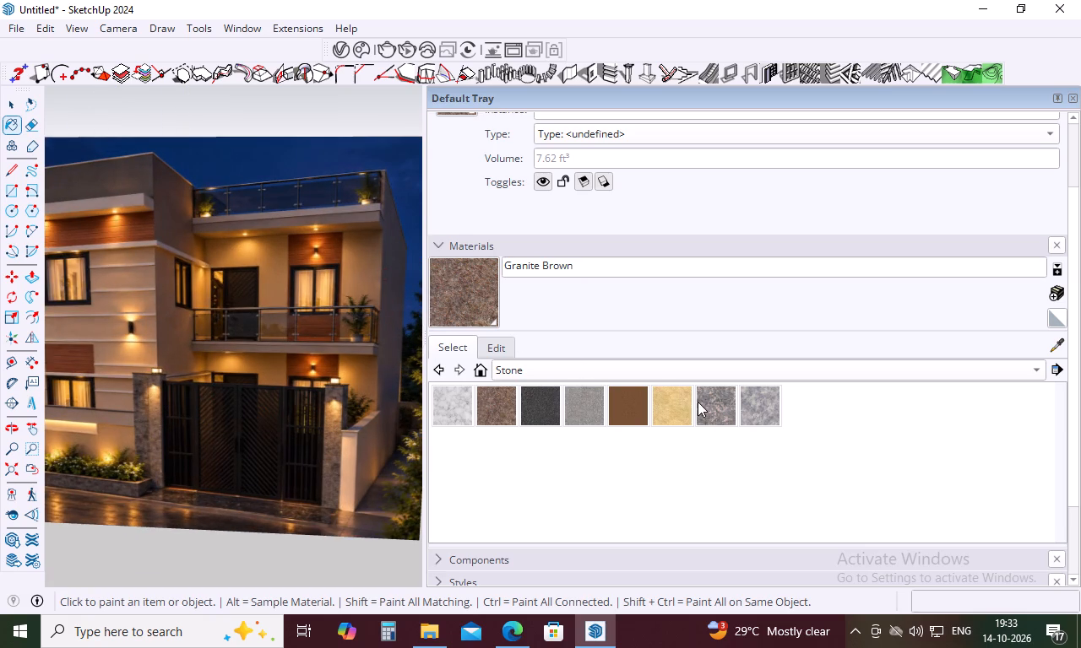
# Paint the upper and lower walls of the recessed balcony wing with the Stone Brushed Khaki material.
pyautogui.click(693, 404)
pyautogui.click(688, 404)
pyautogui.scroll(-6, 688, 404)
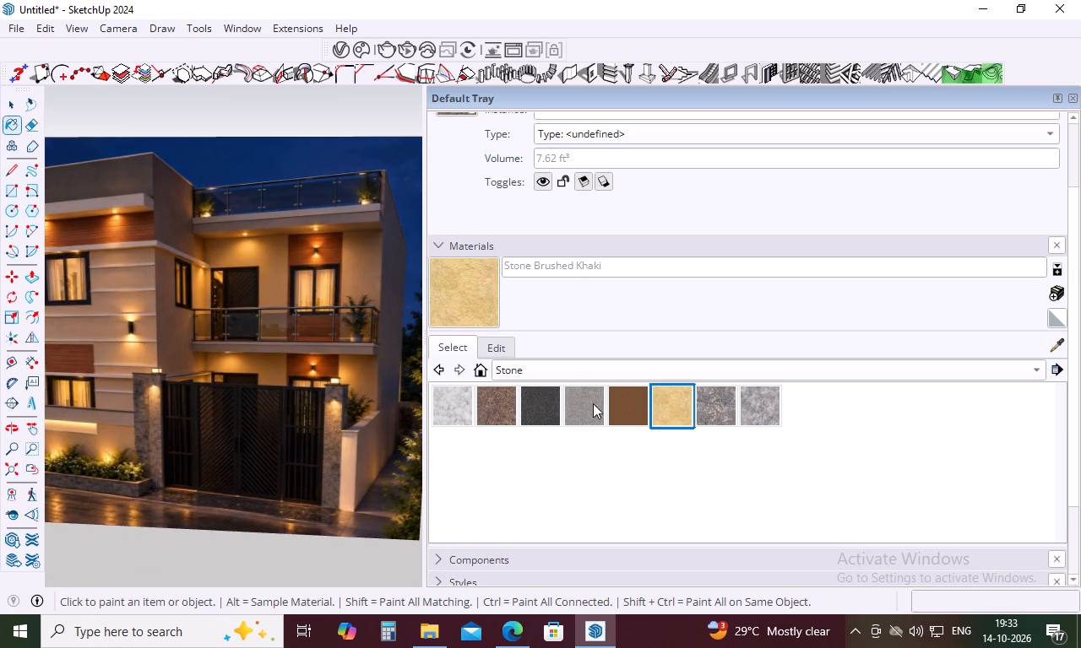
pyautogui.scroll(-11, 397, 395)
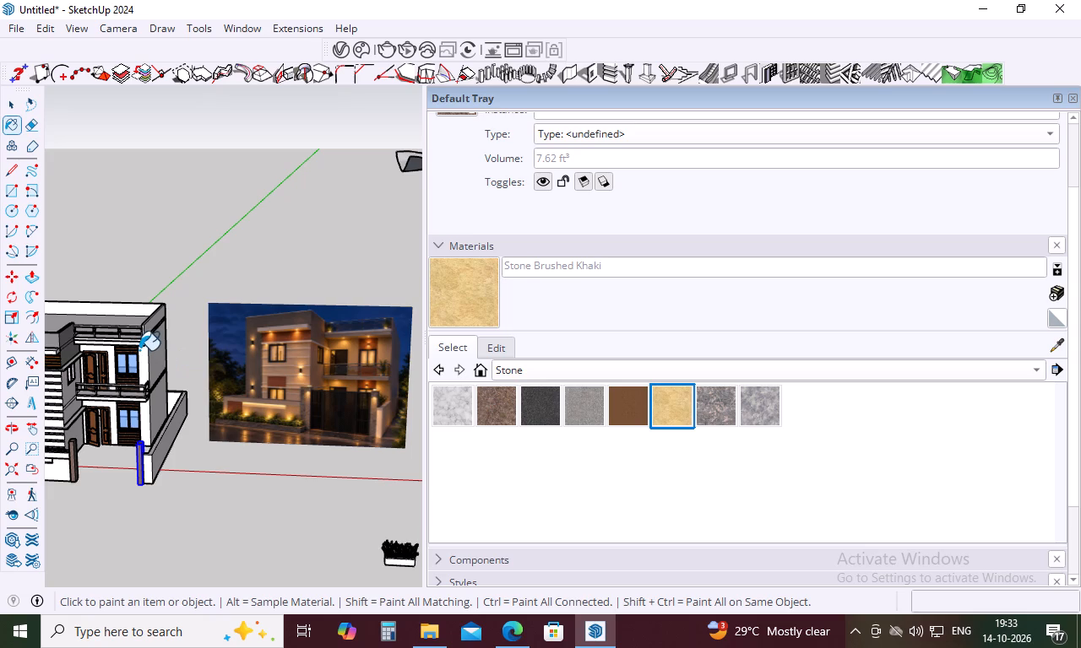
pyautogui.click(142, 359)
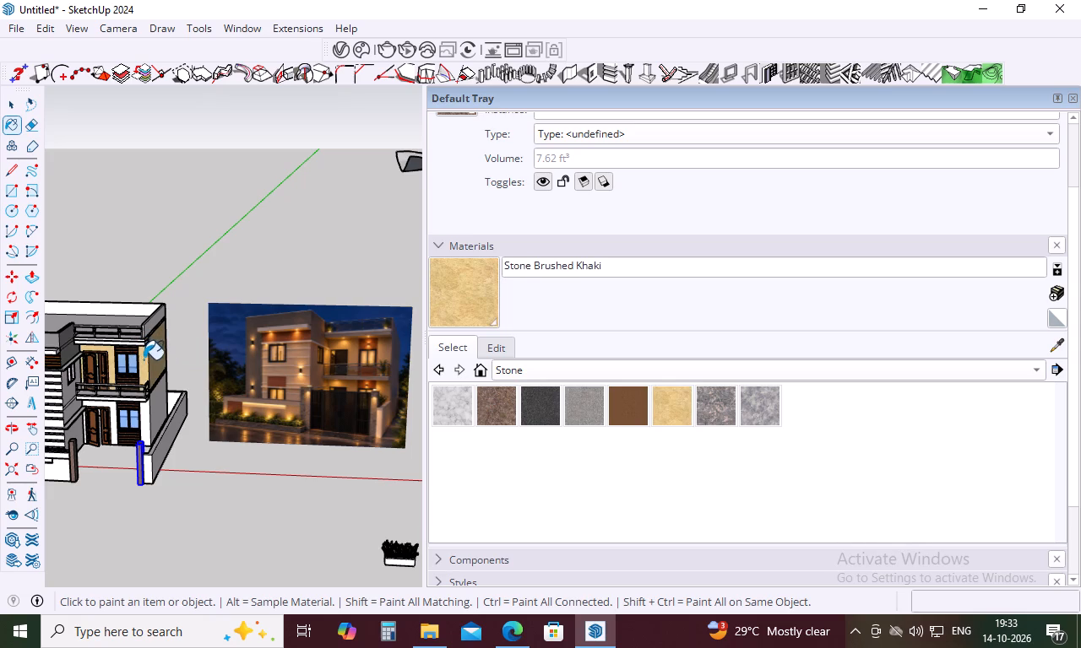
pyautogui.click(144, 417)
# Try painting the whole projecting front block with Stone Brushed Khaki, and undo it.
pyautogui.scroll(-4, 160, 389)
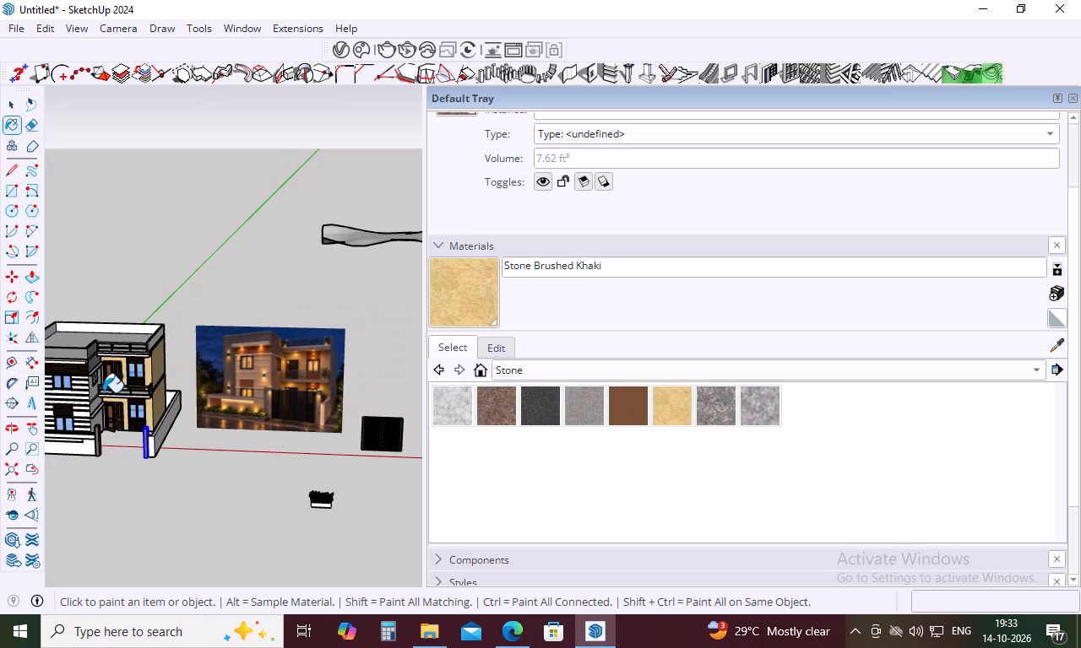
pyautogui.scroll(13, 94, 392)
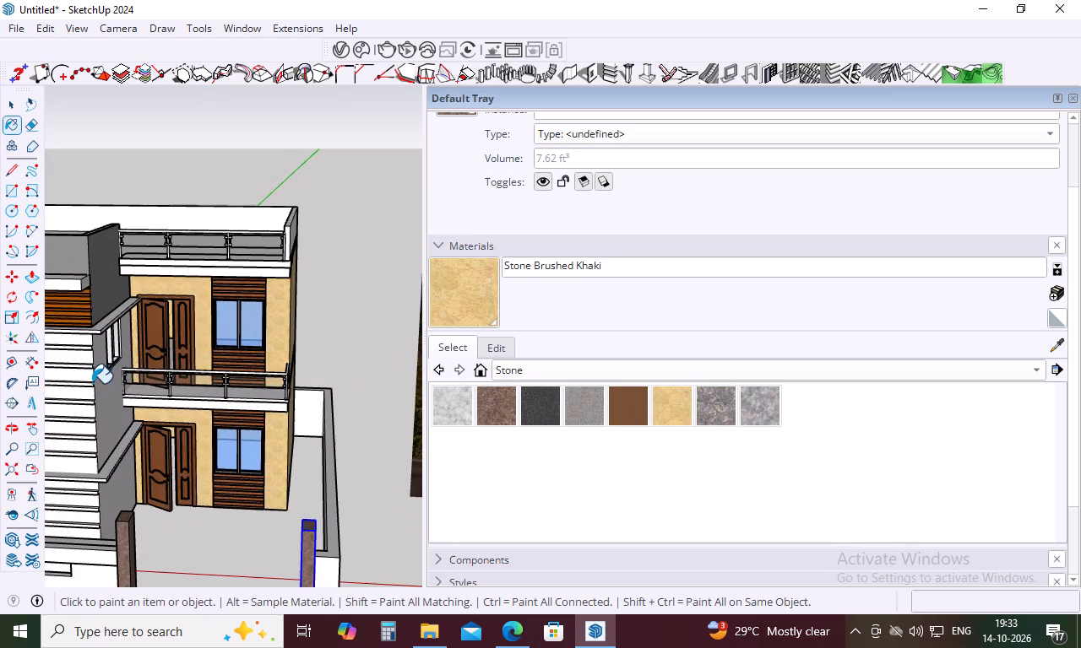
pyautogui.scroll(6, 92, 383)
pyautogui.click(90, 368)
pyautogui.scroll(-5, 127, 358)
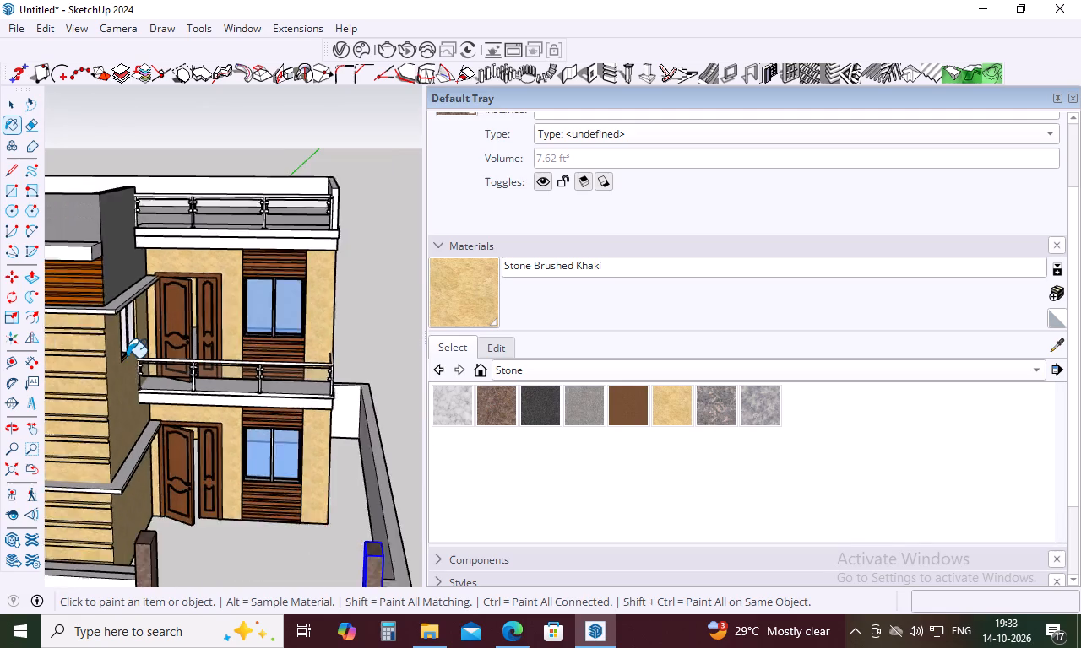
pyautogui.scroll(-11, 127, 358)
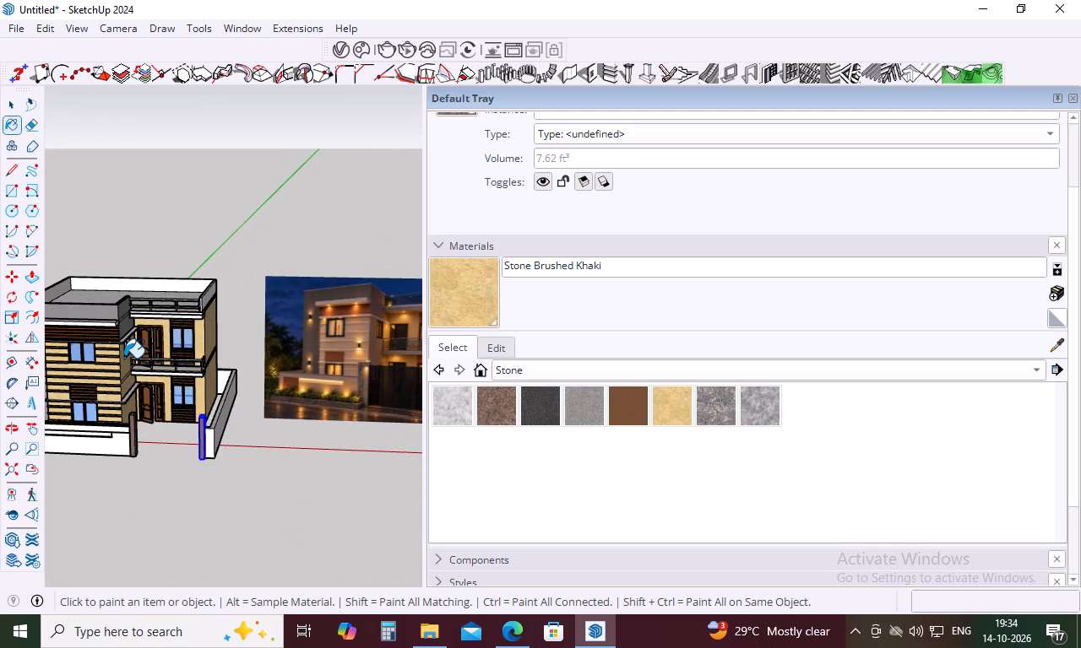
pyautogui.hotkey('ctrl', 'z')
# Open the projecting front block for editing and paint the strips beside and directly below its upper window with Stone Brushed Khaki.
pyautogui.scroll(8, 108, 371)
pyautogui.press('space')
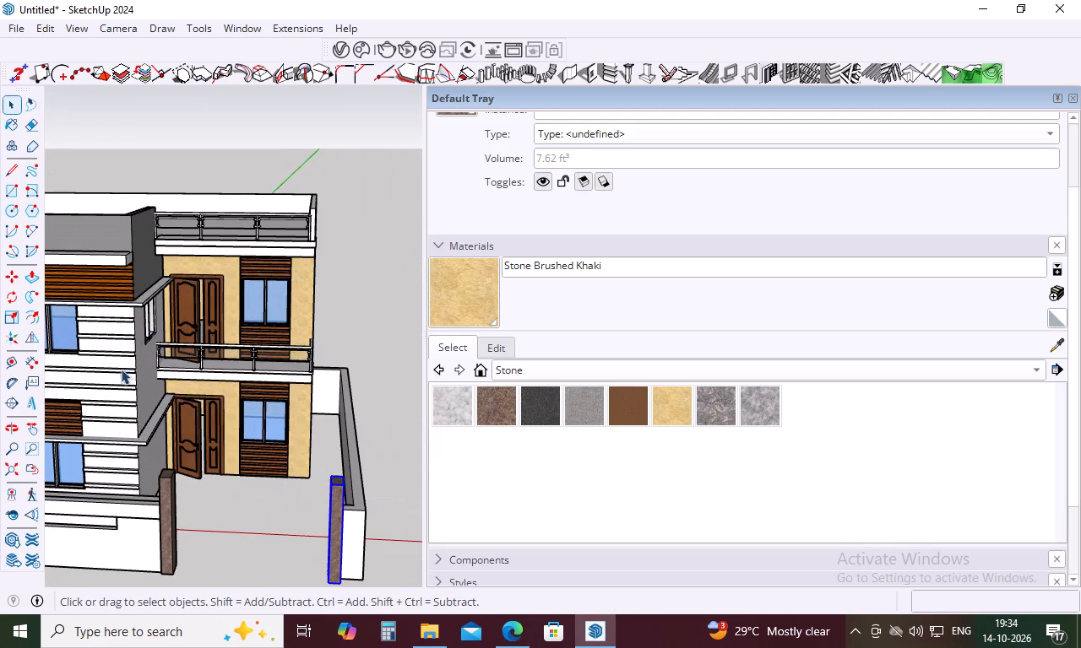
pyautogui.doubleClick(126, 364)
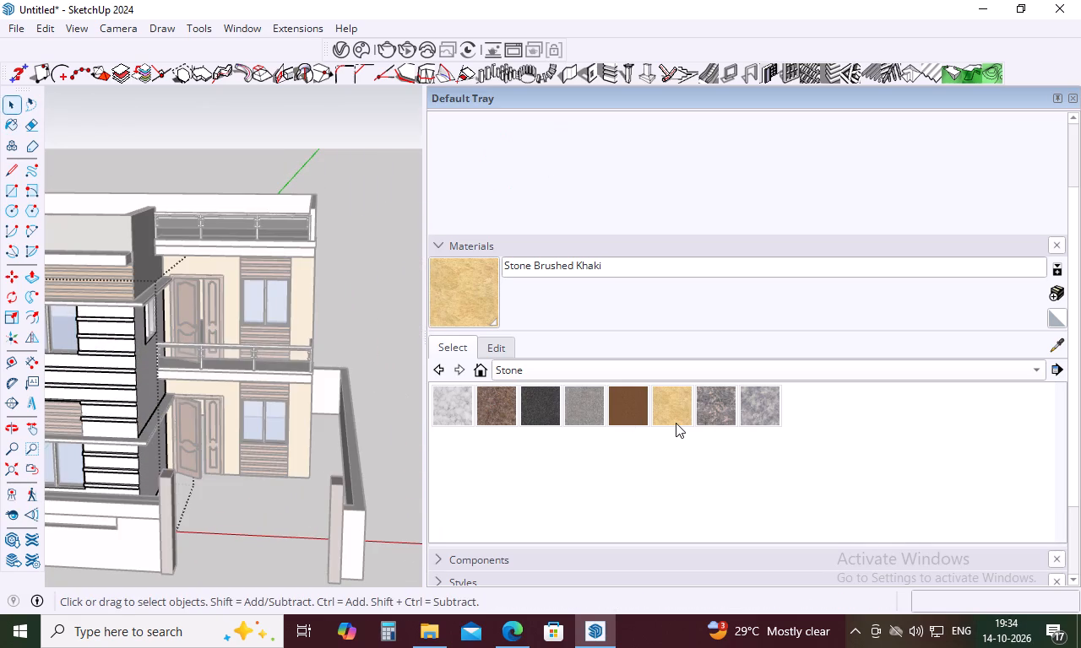
pyautogui.click(676, 423)
pyautogui.scroll(11, 140, 325)
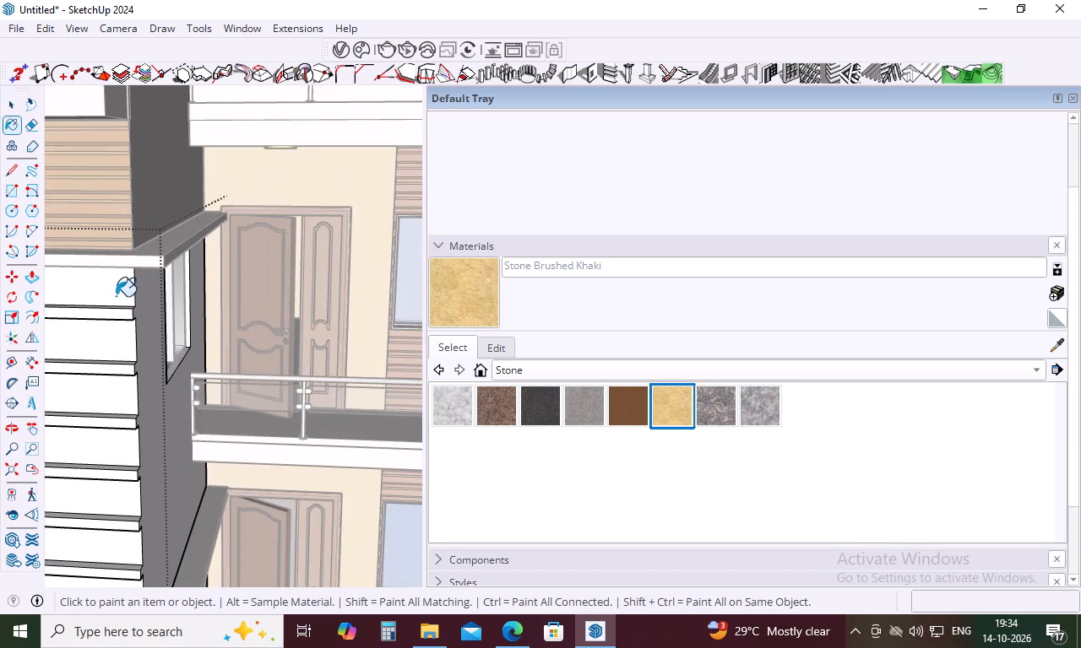
pyautogui.click(117, 293)
pyautogui.click(125, 331)
pyautogui.click(117, 397)
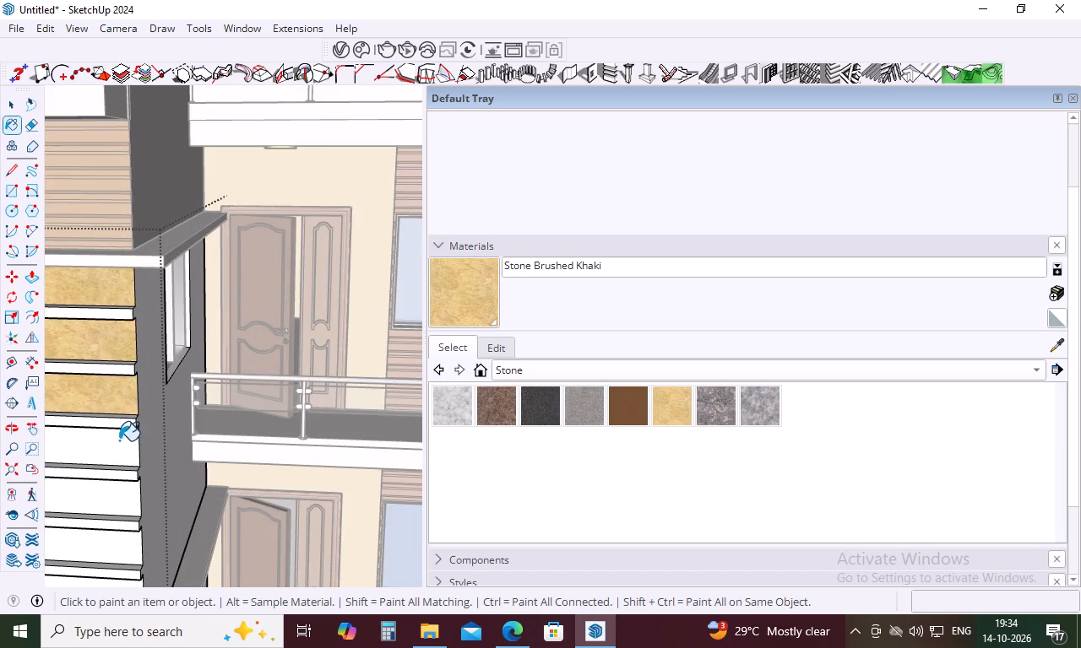
pyautogui.click(119, 440)
pyautogui.scroll(-11, 224, 337)
pyautogui.scroll(11, 198, 402)
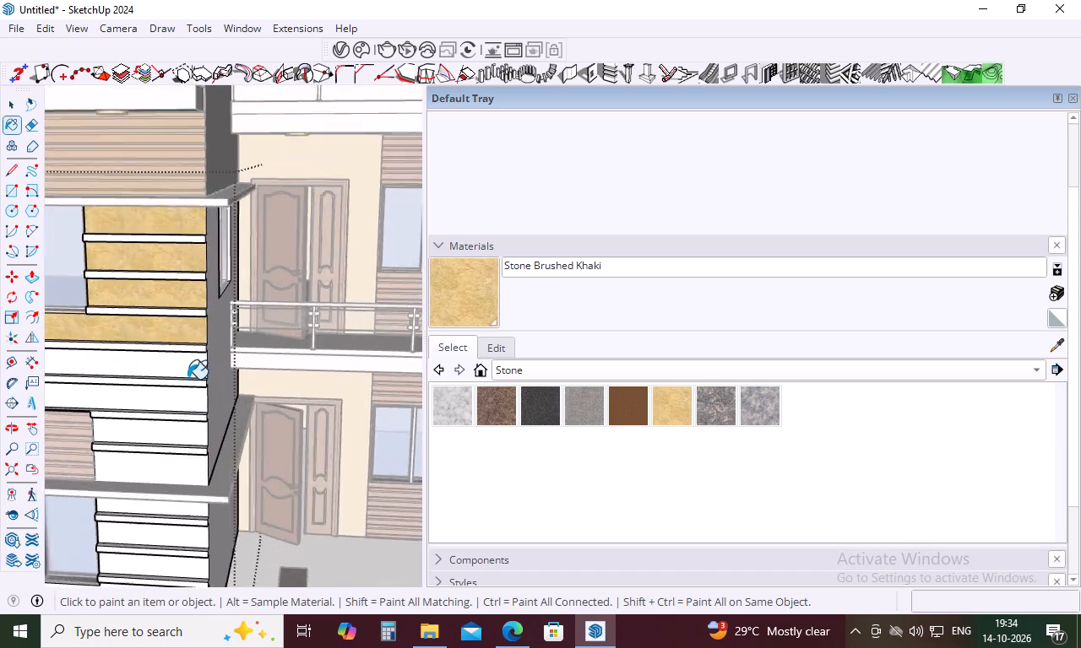
pyautogui.scroll(2, 187, 379)
pyautogui.click(199, 363)
pyautogui.click(203, 426)
# Paint the front block's remaining strips on the gate side, down to ground level, and its side wall with Stone Brushed Khaki.
pyautogui.scroll(-12, 252, 339)
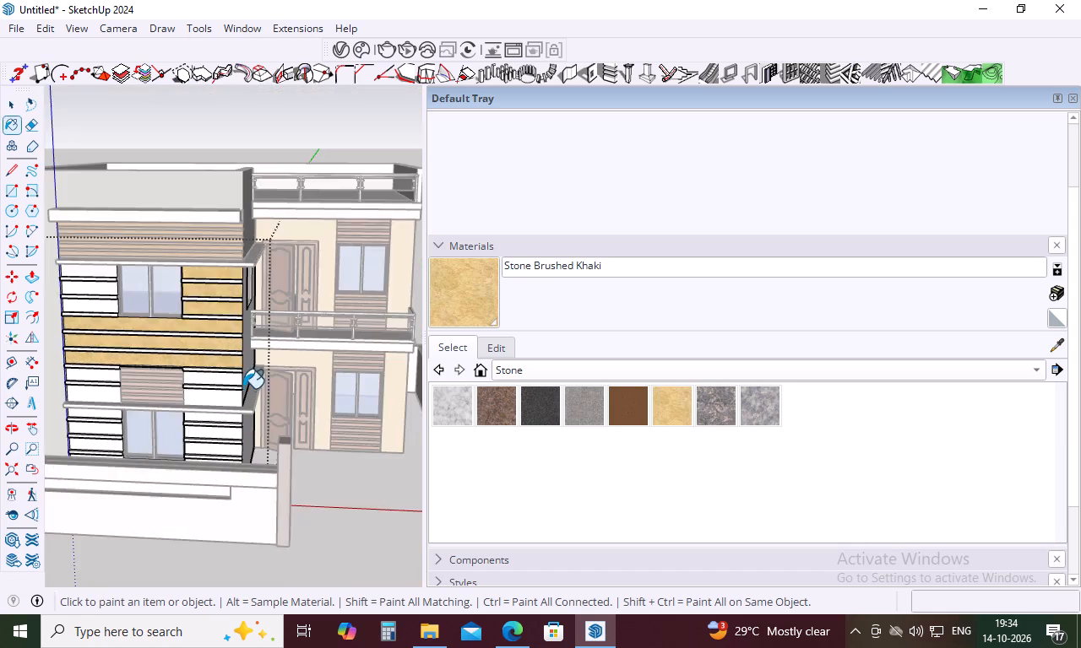
pyautogui.scroll(6, 241, 392)
pyautogui.click(237, 398)
pyautogui.click(232, 375)
pyautogui.scroll(-6, 233, 327)
pyautogui.scroll(5, 202, 456)
pyautogui.click(242, 387)
pyautogui.click(247, 414)
pyautogui.moveTo(266, 405); pyautogui.dragTo(126, 418, button='middle')
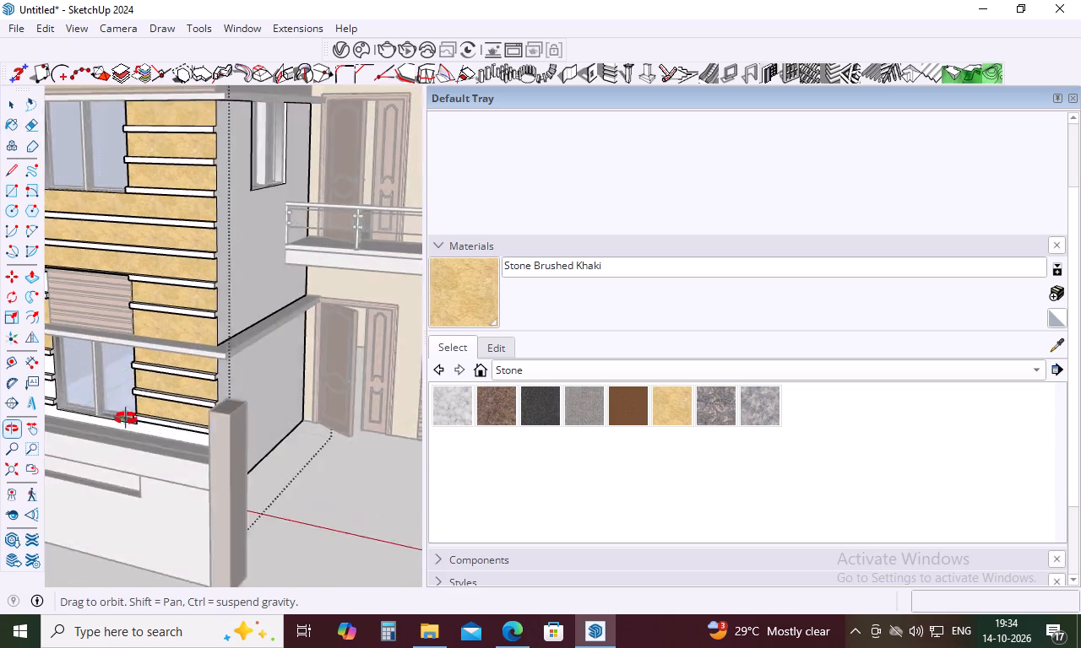
pyautogui.moveTo(126, 418); pyautogui.dragTo(78, 418, button='middle')
pyautogui.scroll(5, 178, 438)
pyautogui.click(181, 439)
pyautogui.click(187, 484)
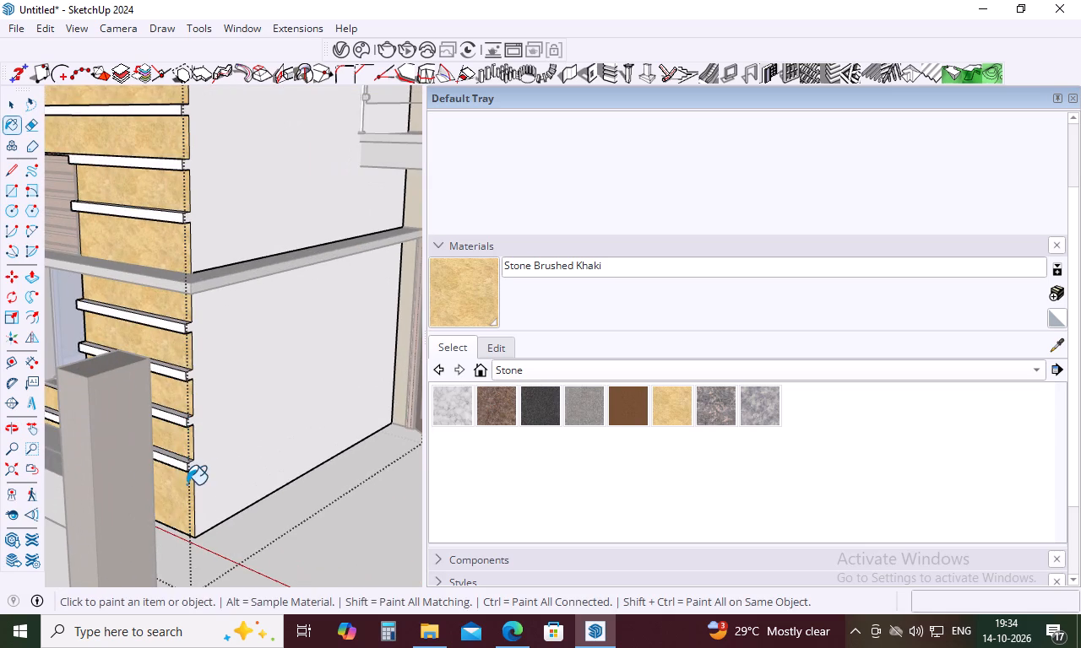
pyautogui.click(263, 456)
# Examine the slab edges, wall bands and trim finishes in the reference image against the painted house.
pyautogui.scroll(-16, 265, 445)
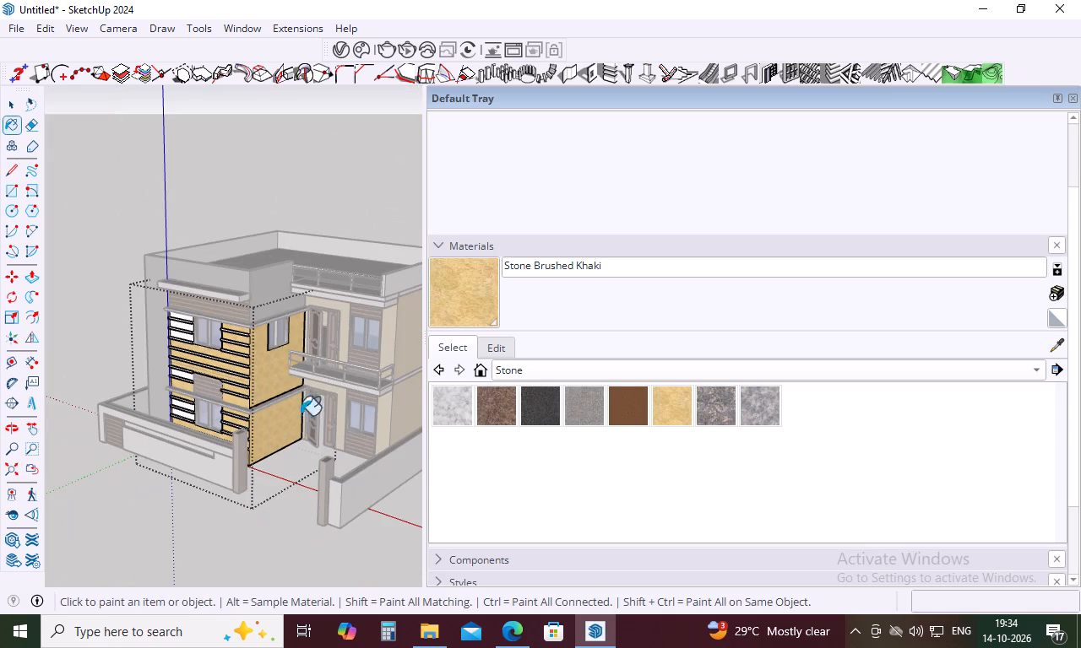
pyautogui.scroll(-13, 333, 332)
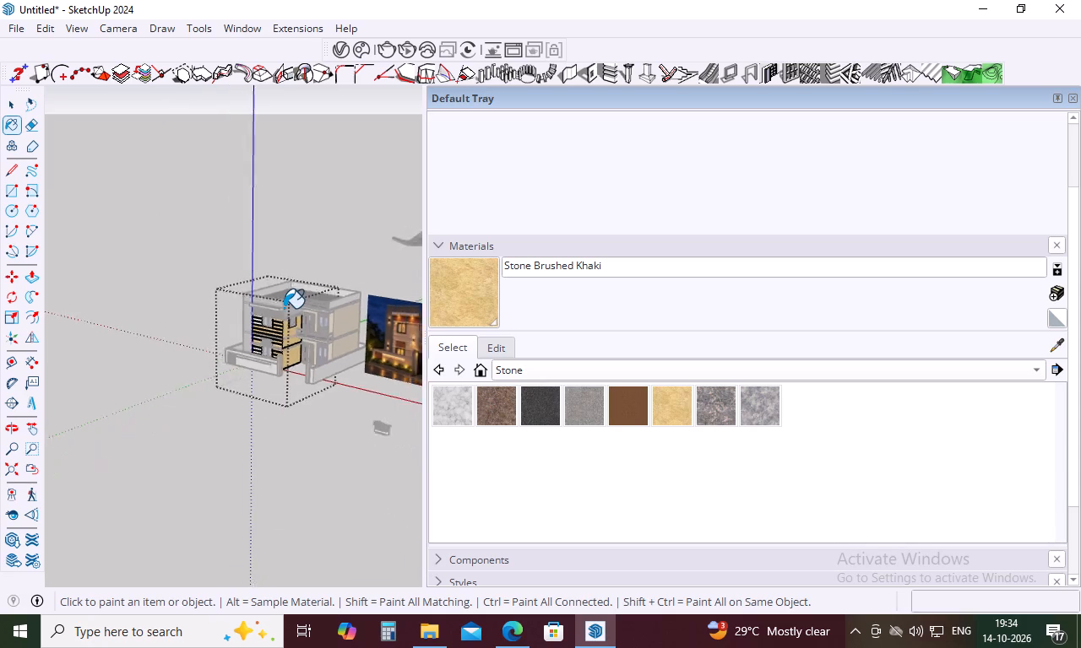
pyautogui.scroll(-2, 284, 308)
pyautogui.scroll(5, 378, 325)
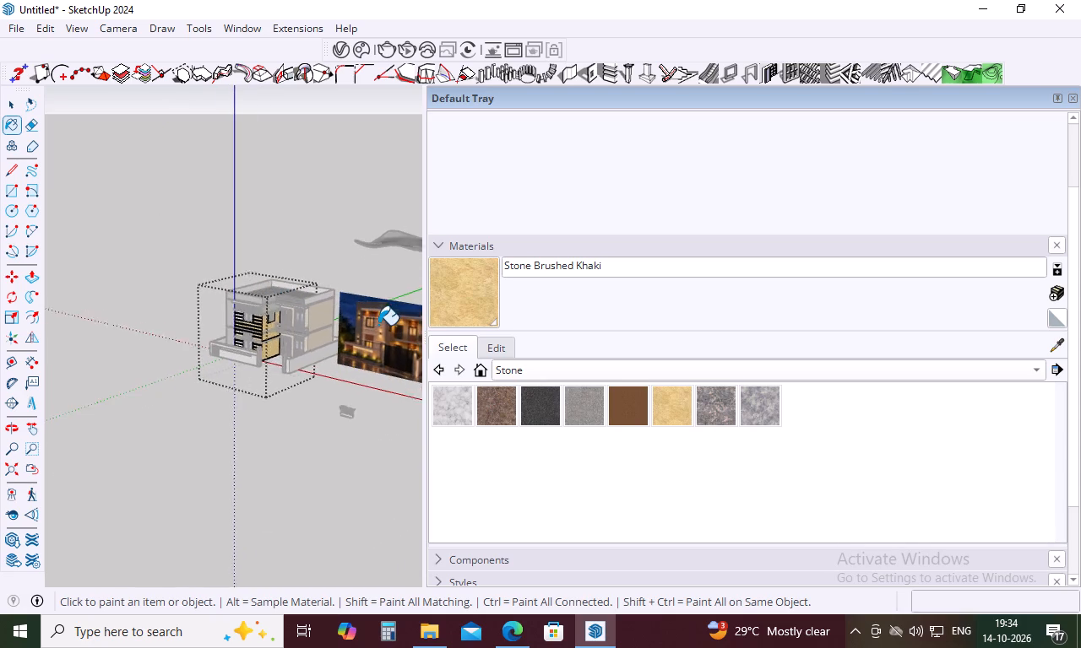
pyautogui.scroll(11, 378, 325)
pyautogui.scroll(-10, 266, 294)
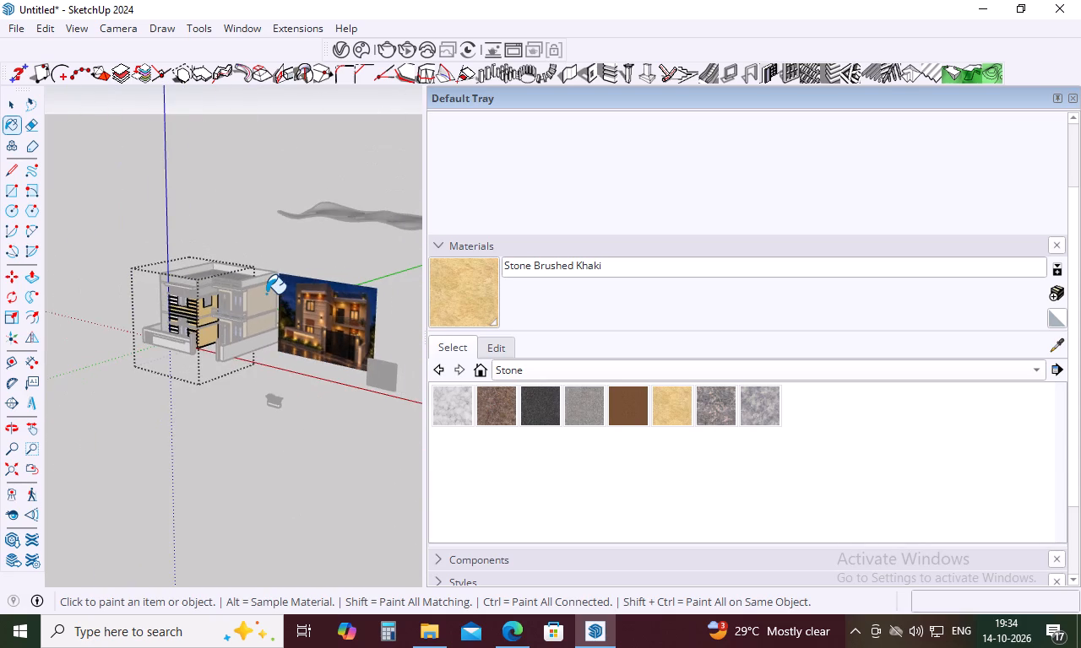
pyautogui.scroll(17, 374, 306)
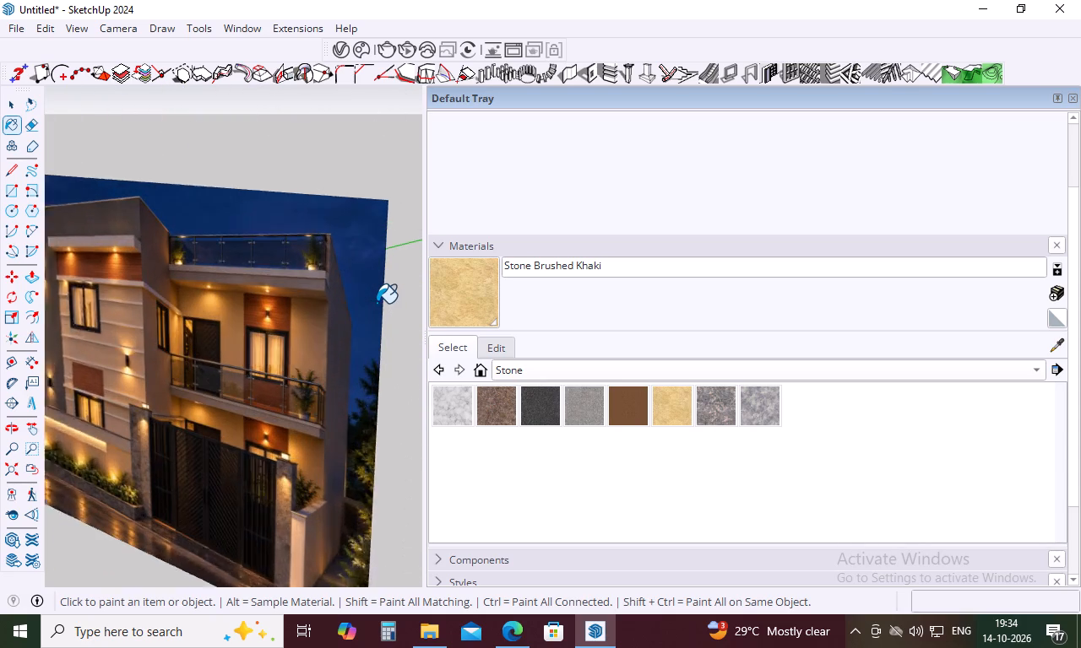
pyautogui.scroll(2, 377, 303)
pyautogui.scroll(-8, 377, 302)
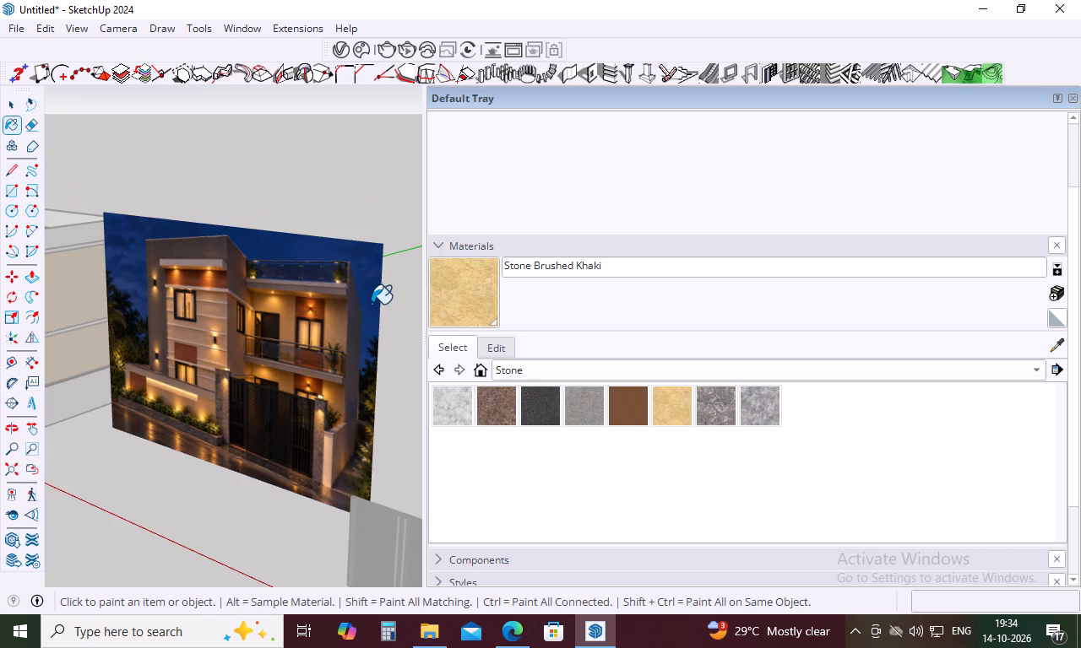
pyautogui.scroll(-5, 372, 304)
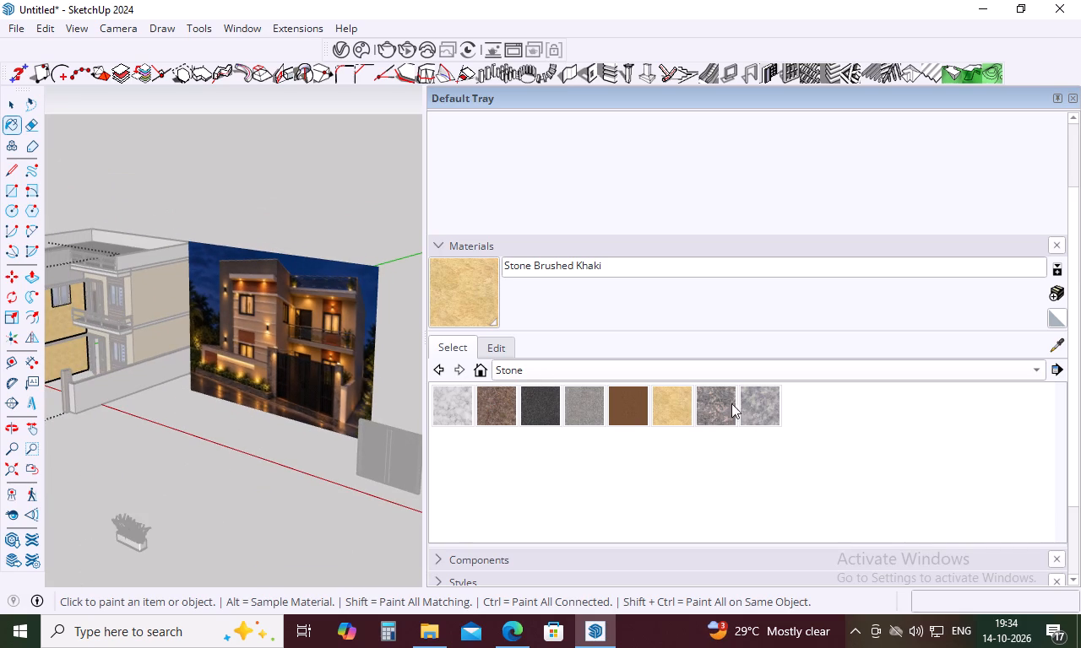
# Pick the Granite Light Gray stone material and exit the front block's editing.
pyautogui.click(584, 398)
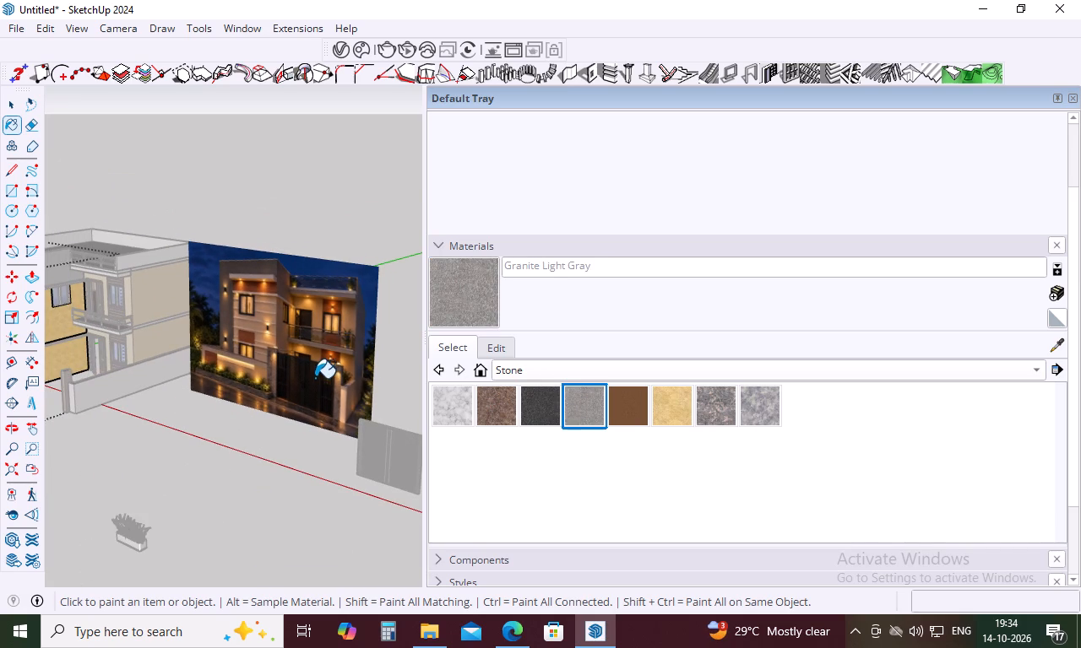
pyautogui.scroll(-5, 315, 378)
pyautogui.press('space')
pyautogui.scroll(5, 148, 295)
pyautogui.press('space')
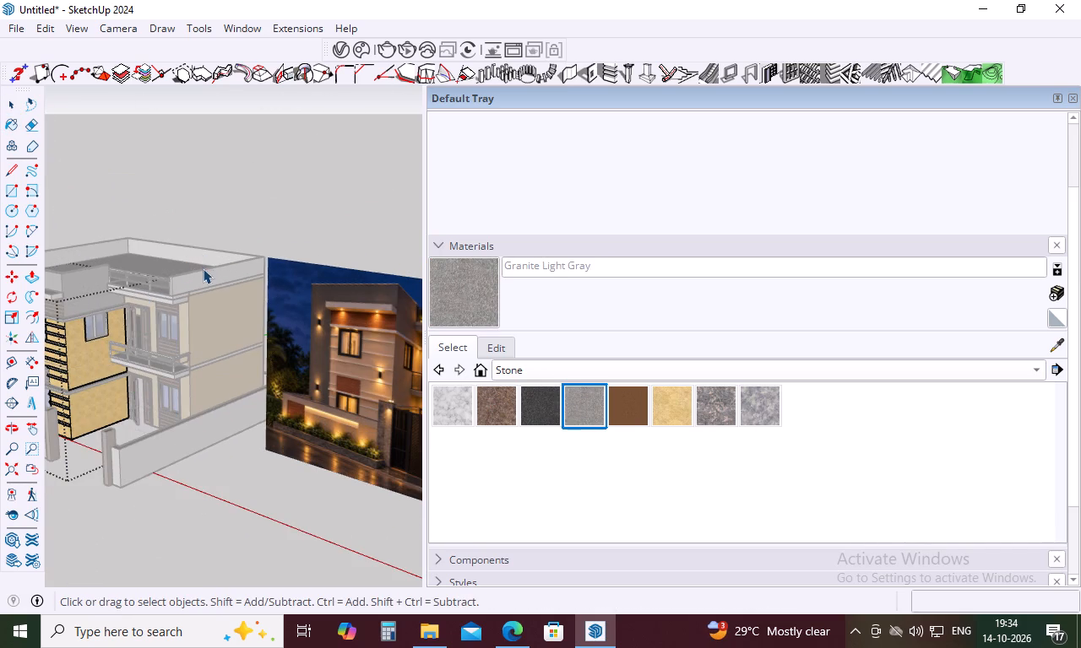
pyautogui.scroll(-5, 203, 268)
pyautogui.click(215, 451)
# Open the projecting roof slab above the upper balcony for editing and paint its lower fascia band with Granite Light Gray.
pyautogui.scroll(10, 166, 294)
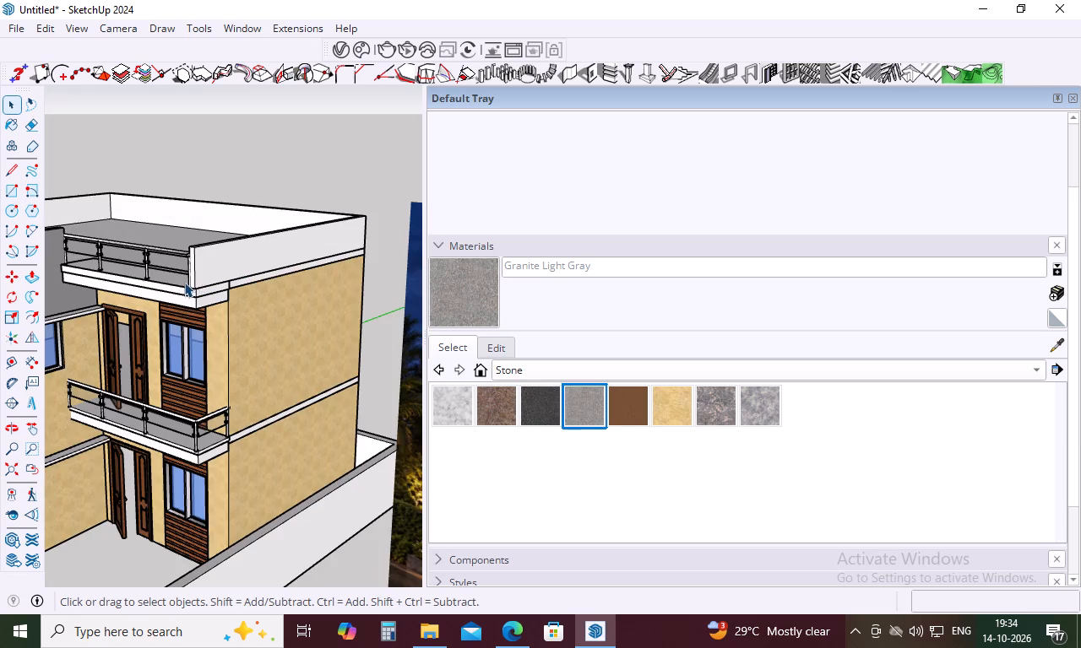
pyautogui.doubleClick(185, 296)
pyautogui.scroll(-11, 153, 275)
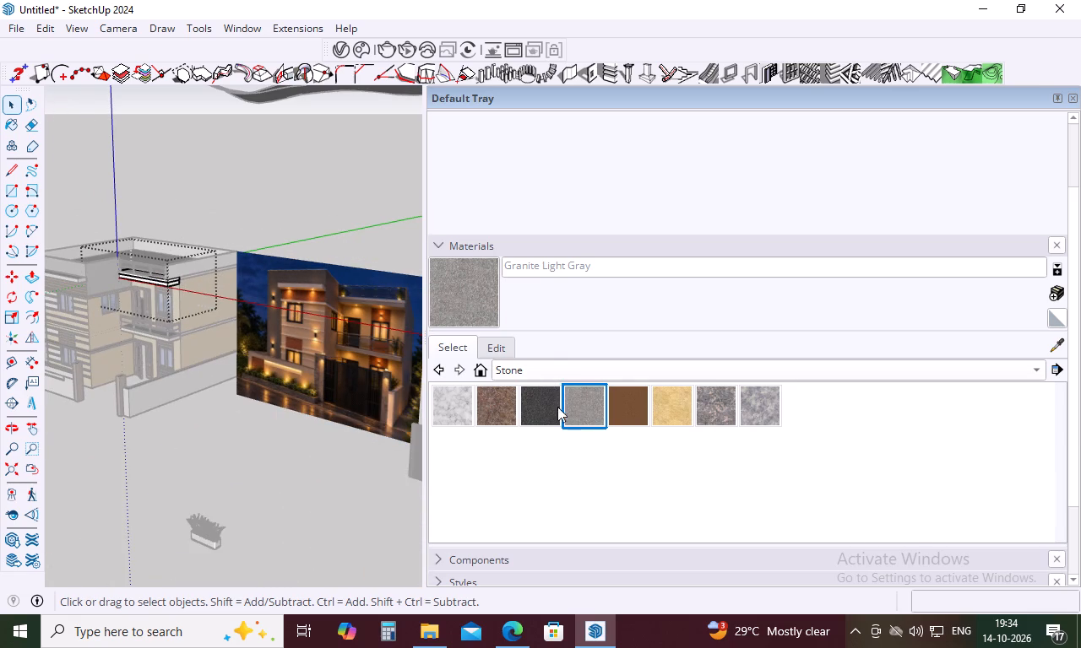
pyautogui.click(579, 406)
pyautogui.scroll(15, 131, 267)
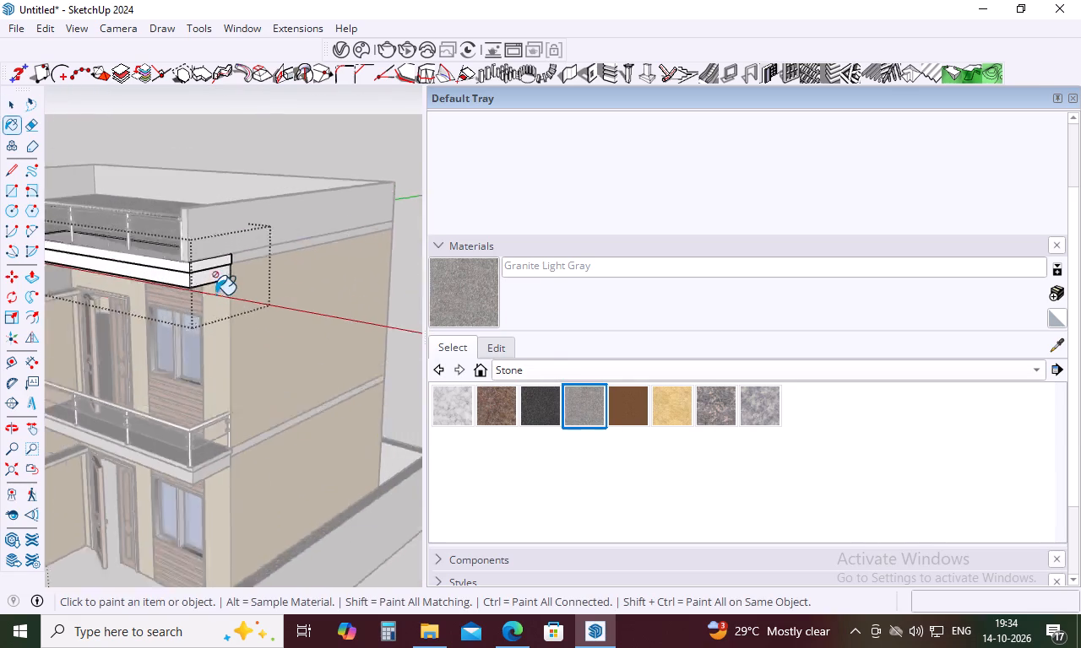
pyautogui.scroll(1, 215, 294)
pyautogui.scroll(-17, 173, 242)
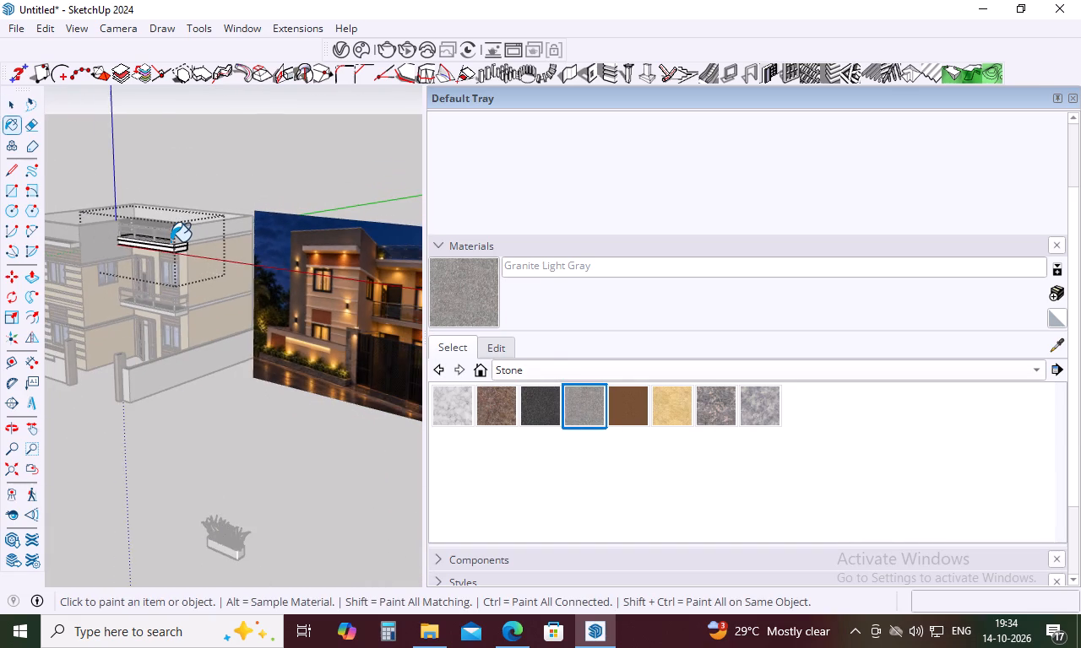
pyautogui.scroll(5, 171, 241)
pyautogui.scroll(17, 171, 241)
pyautogui.moveTo(187, 257); pyautogui.dragTo(217, 169, button='middle')
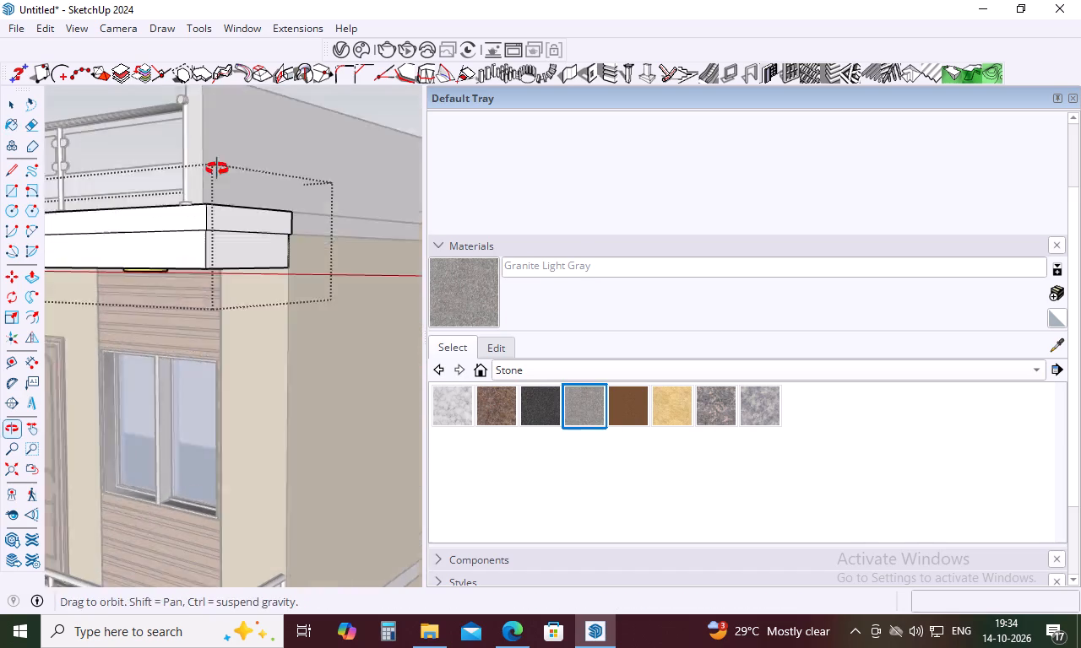
pyautogui.moveTo(217, 169); pyautogui.dragTo(226, 143, button='middle')
pyautogui.click(253, 219)
pyautogui.click(198, 224)
pyautogui.moveTo(242, 233); pyautogui.dragTo(245, 229, button='middle')
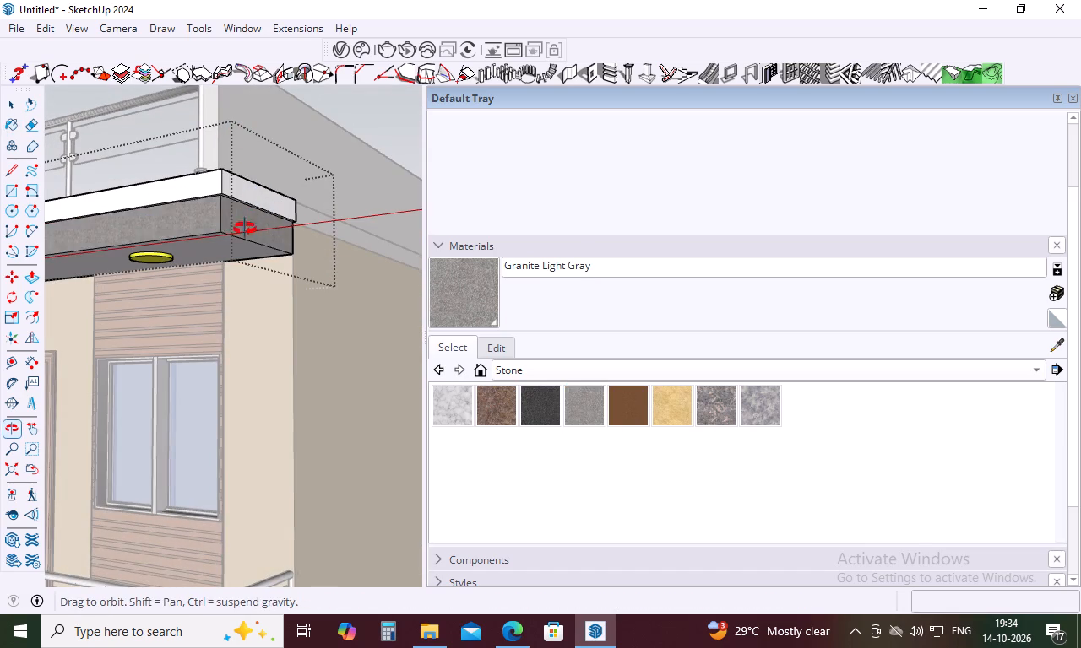
pyautogui.moveTo(245, 229); pyautogui.dragTo(304, 132, button='middle')
pyautogui.click(260, 214)
pyautogui.scroll(-9, 268, 206)
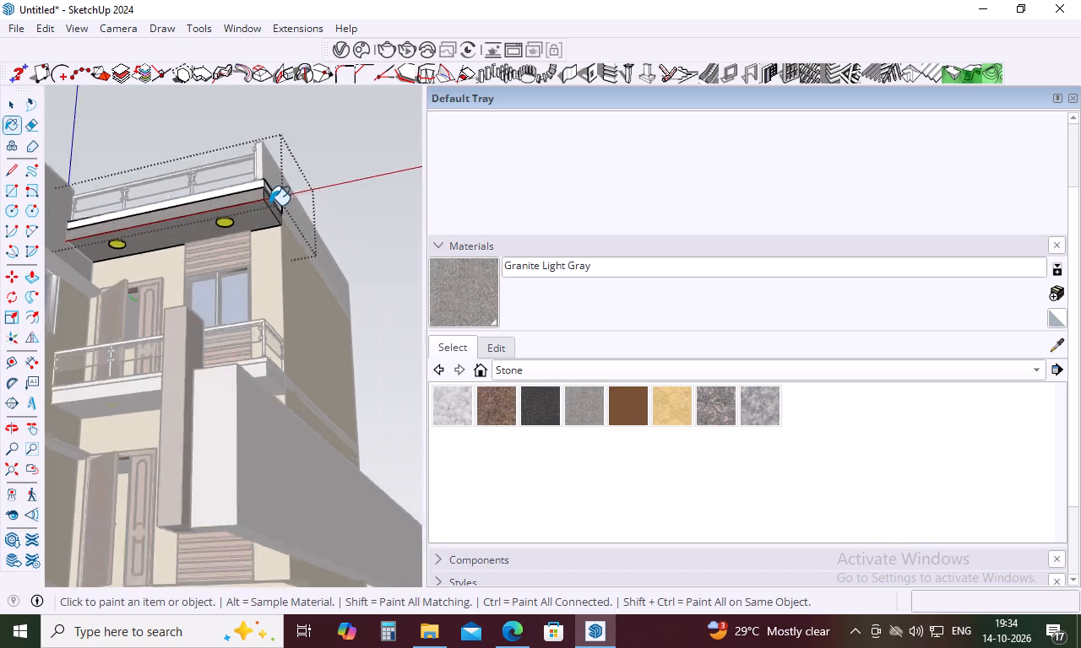
# Open the upper balcony slab for editing and paint its lower front fascia, end face and underside with Granite Light Gray.
pyautogui.scroll(-7, 269, 205)
pyautogui.press('space')
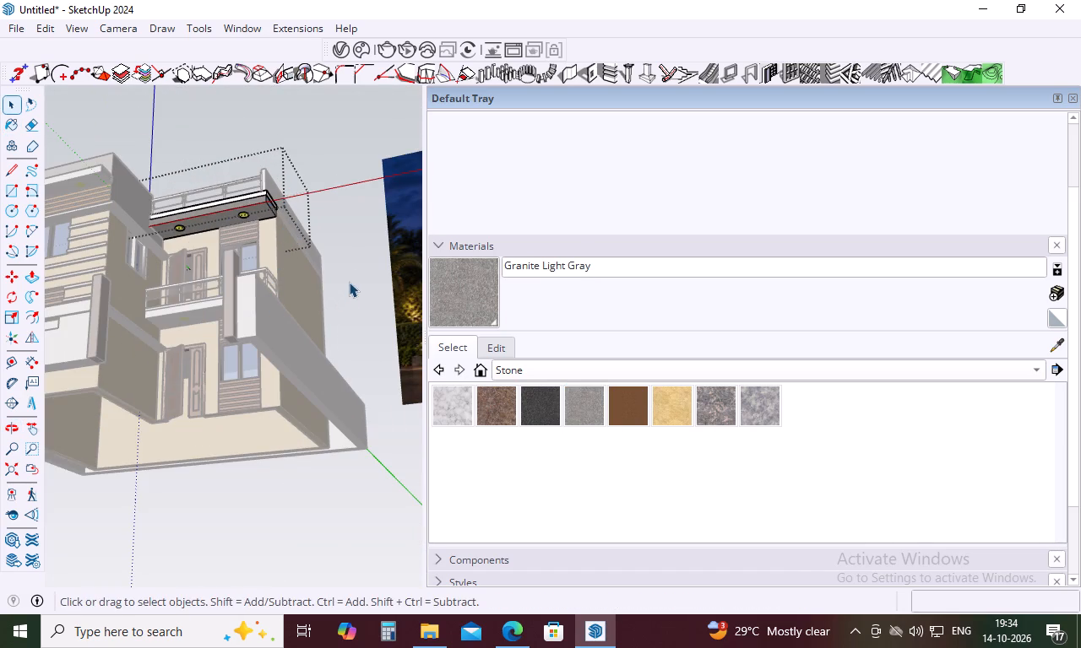
pyautogui.click(349, 282)
pyautogui.moveTo(253, 259); pyautogui.dragTo(211, 423, button='middle')
pyautogui.scroll(10, 272, 341)
pyautogui.doubleClick(263, 301)
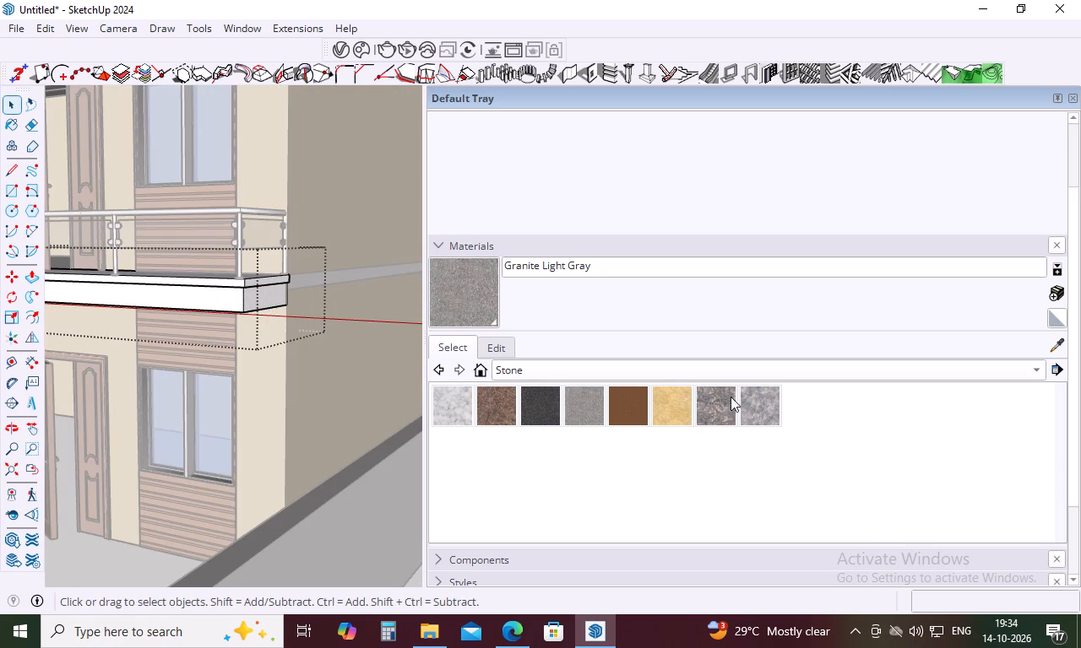
pyautogui.click(575, 413)
pyautogui.scroll(6, 166, 301)
pyautogui.click(204, 287)
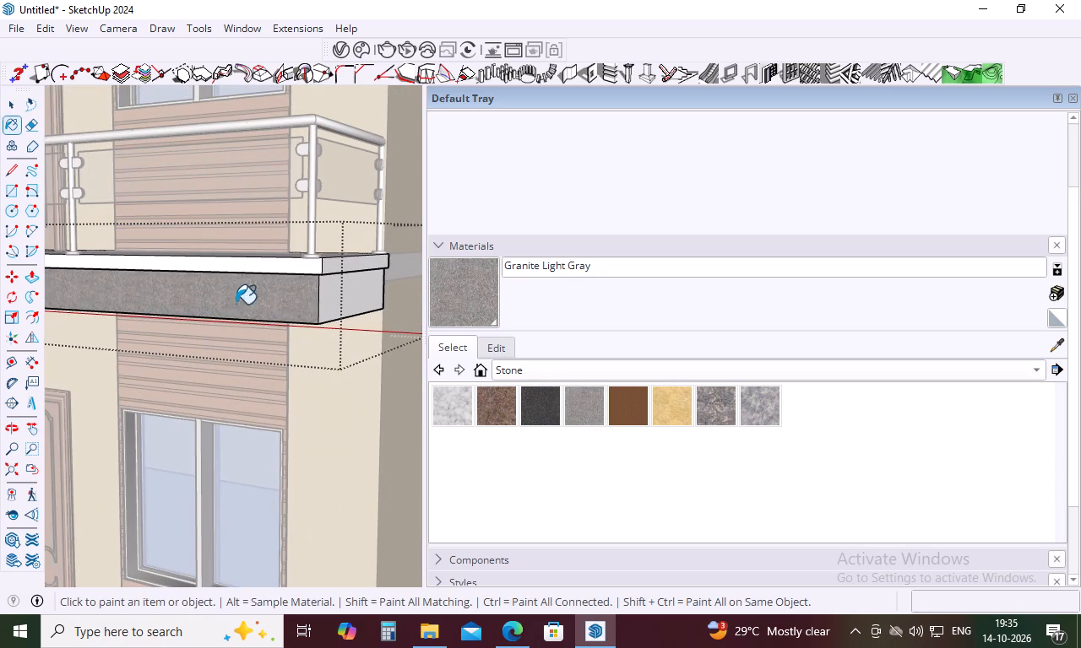
pyautogui.click(333, 305)
pyautogui.moveTo(315, 301); pyautogui.dragTo(374, 111, button='middle')
pyautogui.click(307, 233)
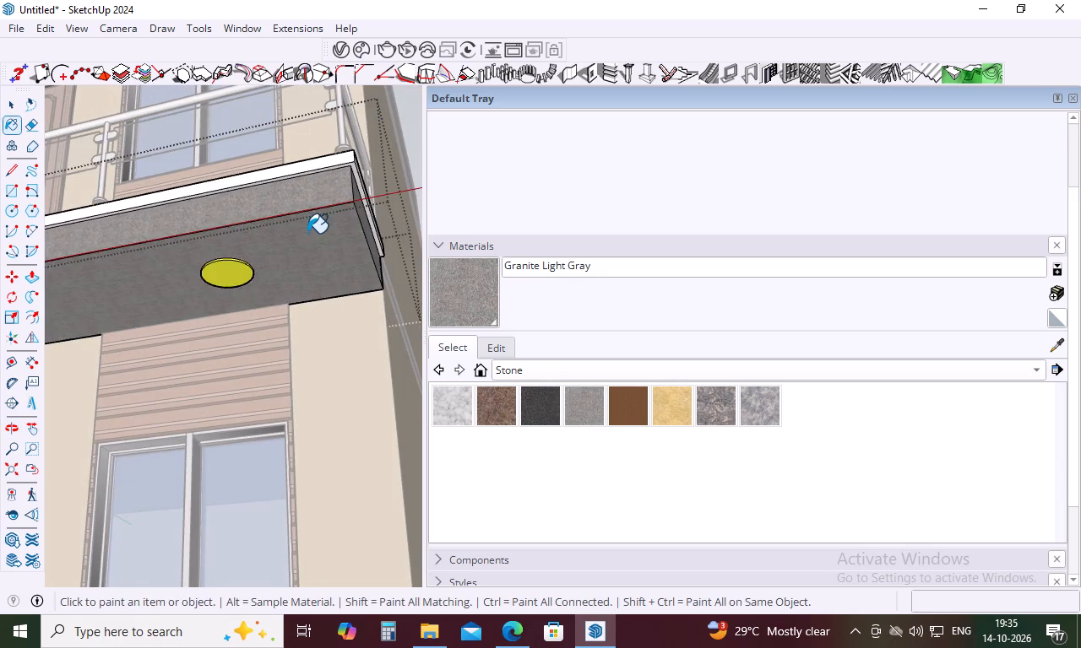
pyautogui.scroll(-6, 307, 233)
pyautogui.scroll(-20, 307, 232)
pyautogui.scroll(-8, 307, 232)
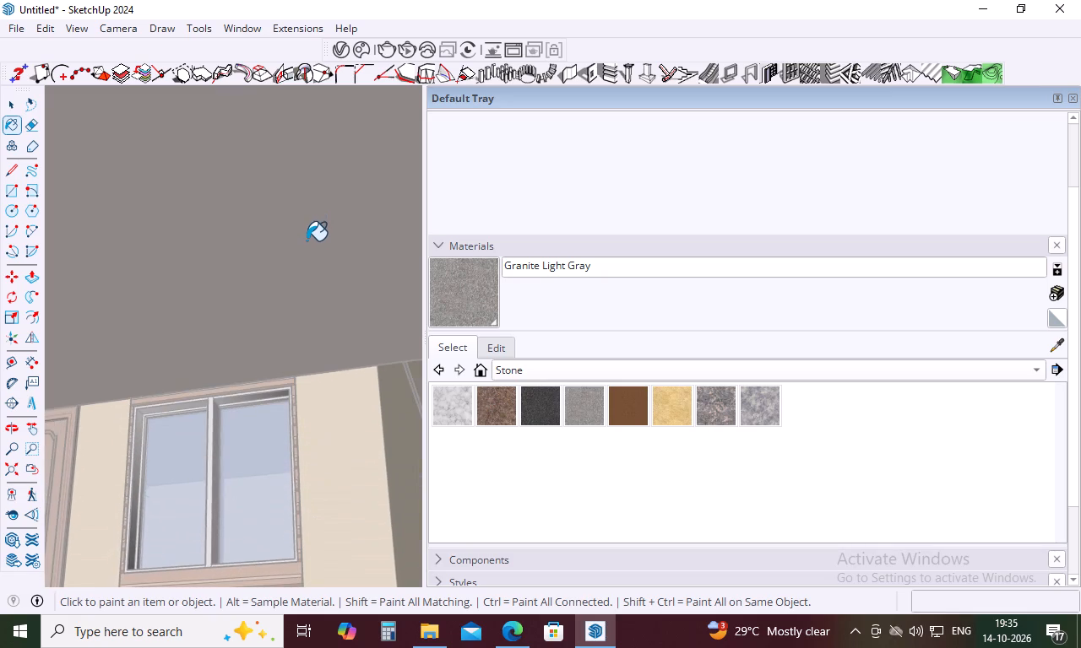
pyautogui.scroll(-20, 307, 240)
pyautogui.scroll(-15, 307, 240)
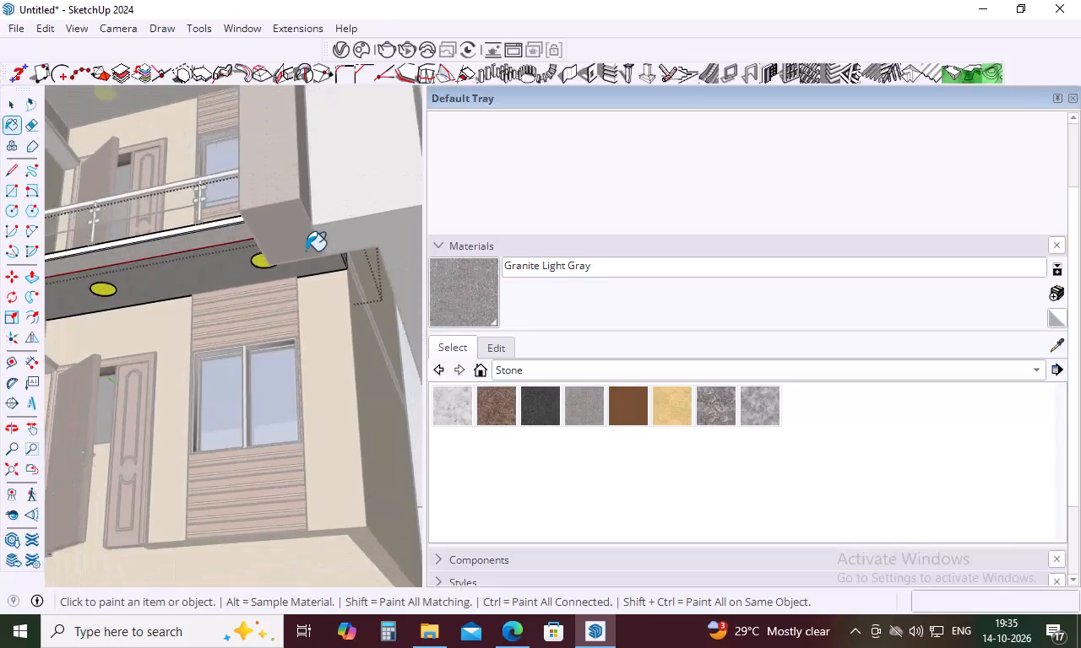
pyautogui.scroll(-20, 306, 251)
pyautogui.scroll(-2, 306, 251)
pyautogui.moveTo(306, 251); pyautogui.dragTo(273, 431, button='middle')
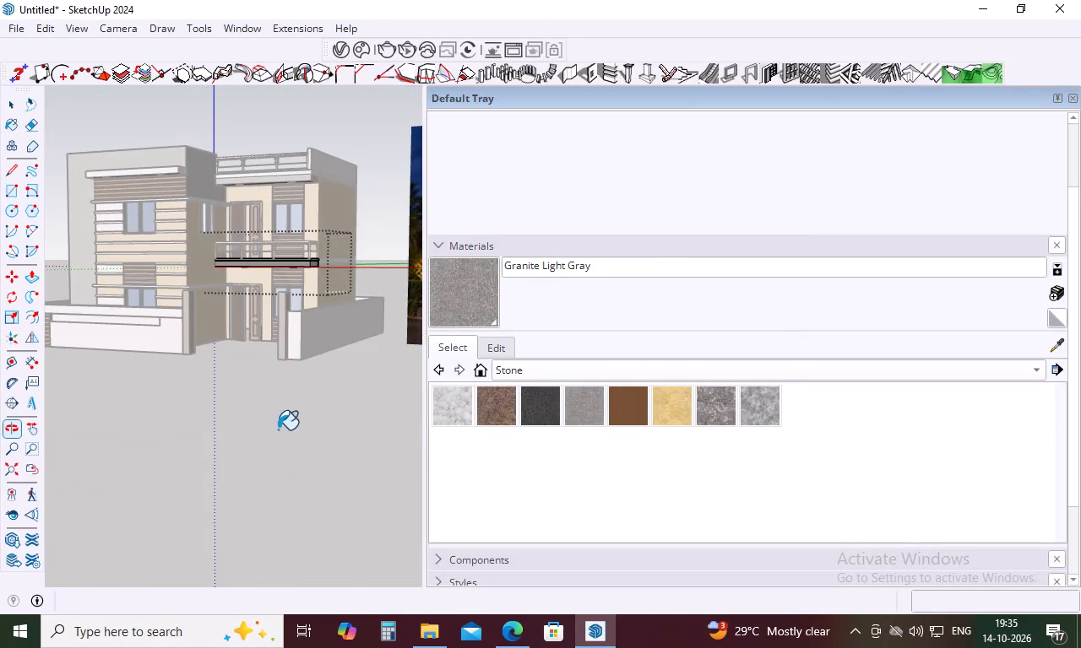
pyautogui.press('space')
pyautogui.click(301, 425)
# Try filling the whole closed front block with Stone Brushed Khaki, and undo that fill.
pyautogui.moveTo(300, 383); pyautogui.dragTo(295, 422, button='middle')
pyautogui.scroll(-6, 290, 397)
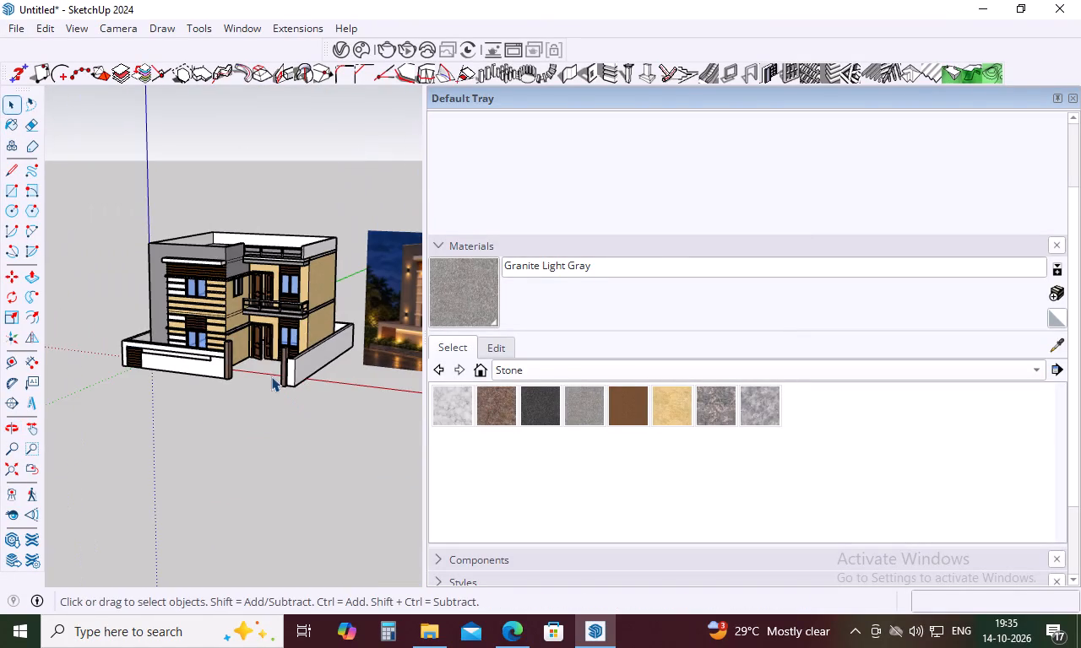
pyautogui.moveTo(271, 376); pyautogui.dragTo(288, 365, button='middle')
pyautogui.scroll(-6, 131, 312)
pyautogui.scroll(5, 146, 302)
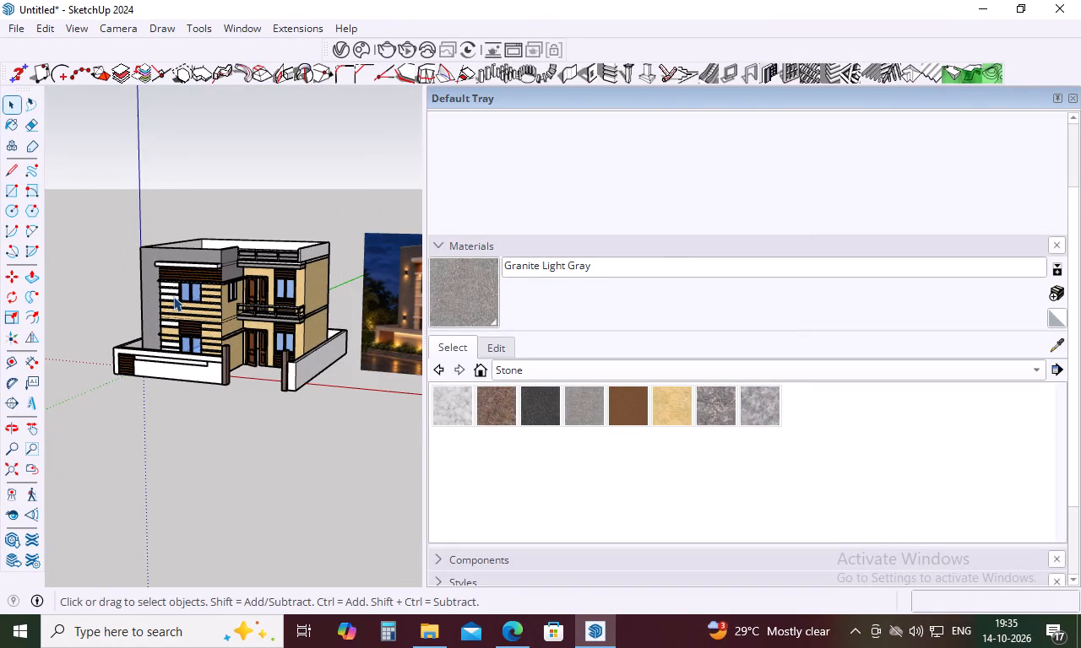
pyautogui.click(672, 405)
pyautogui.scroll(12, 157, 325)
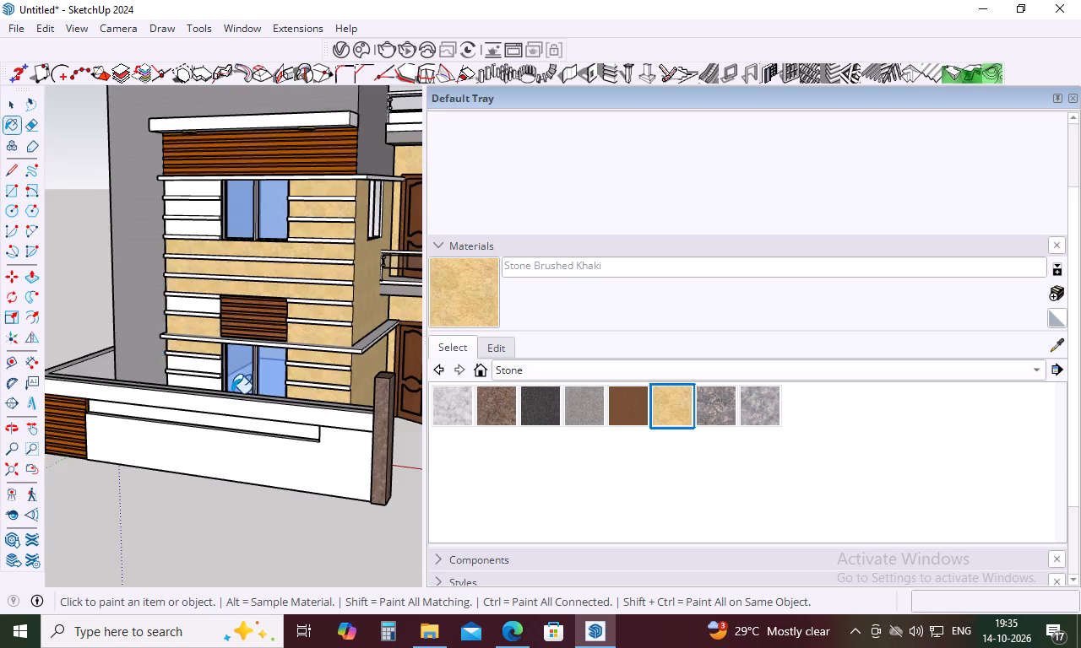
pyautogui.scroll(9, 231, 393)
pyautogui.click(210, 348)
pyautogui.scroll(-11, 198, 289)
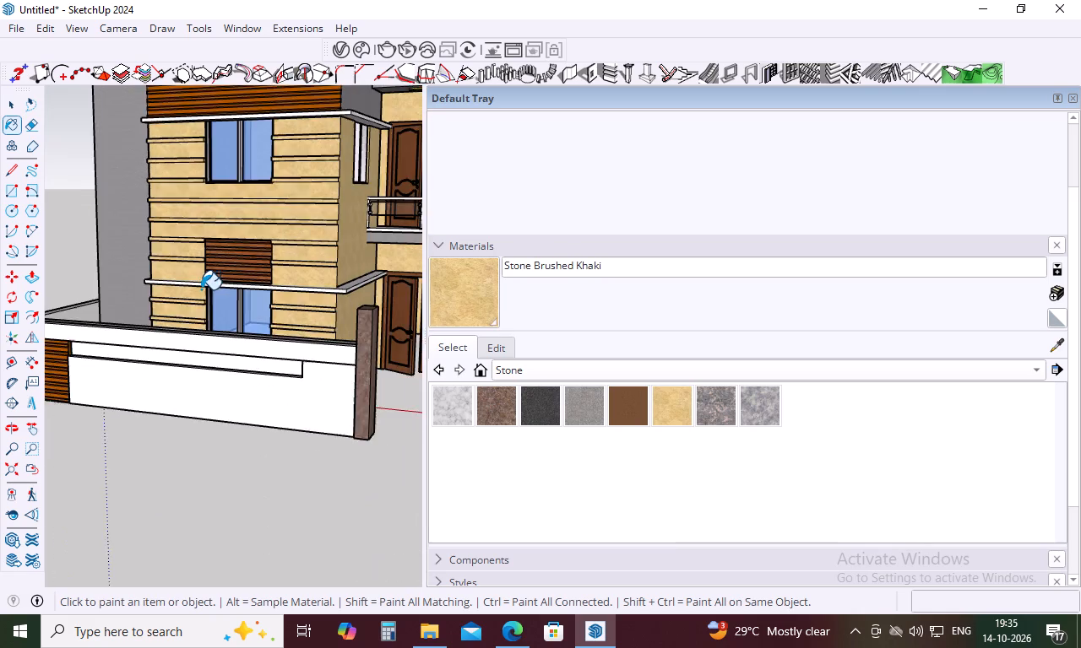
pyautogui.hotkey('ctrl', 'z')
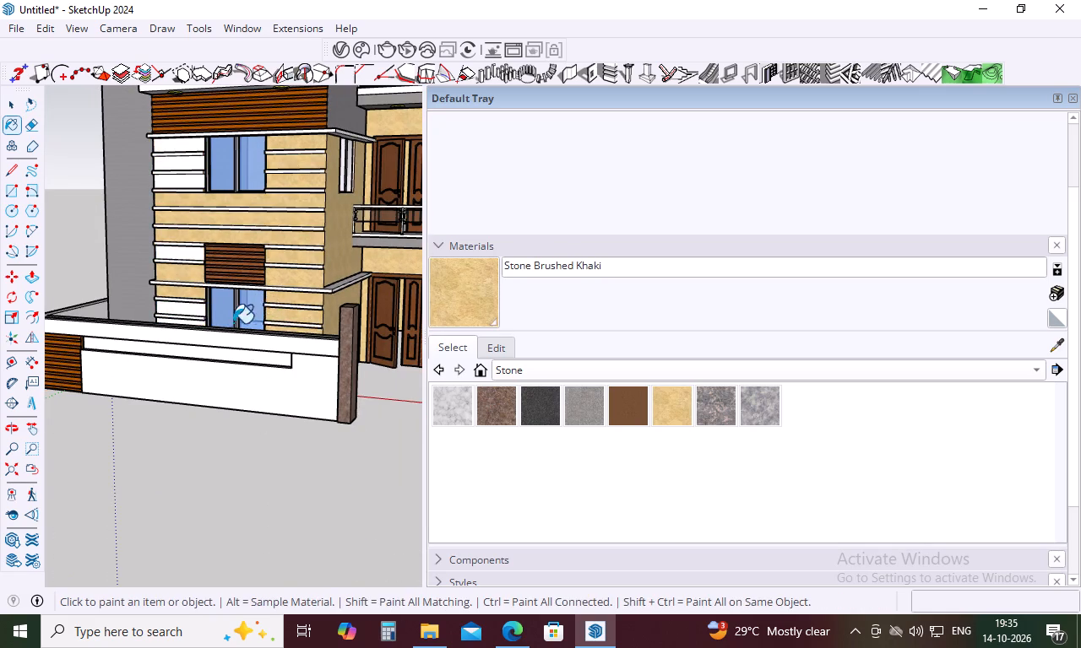
# Open the front block for editing and paint the white wall strips beside the ground-floor window and wood panel with Stone Brushed Khaki.
pyautogui.scroll(9, 215, 320)
pyautogui.press('space')
pyautogui.click(193, 304)
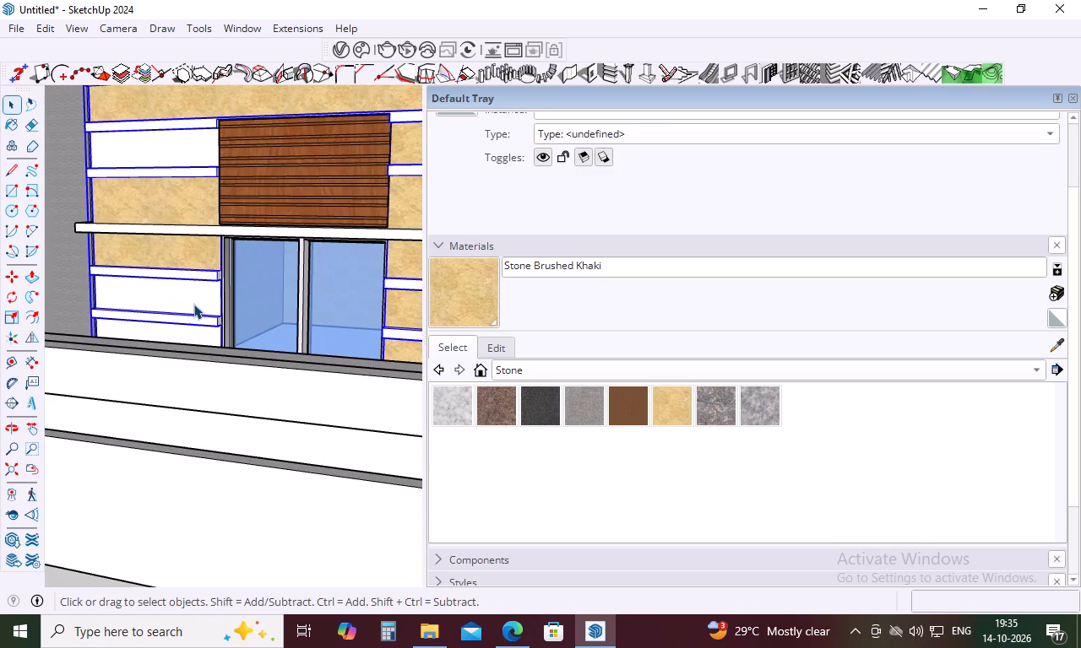
pyautogui.doubleClick(193, 304)
pyautogui.click(196, 303)
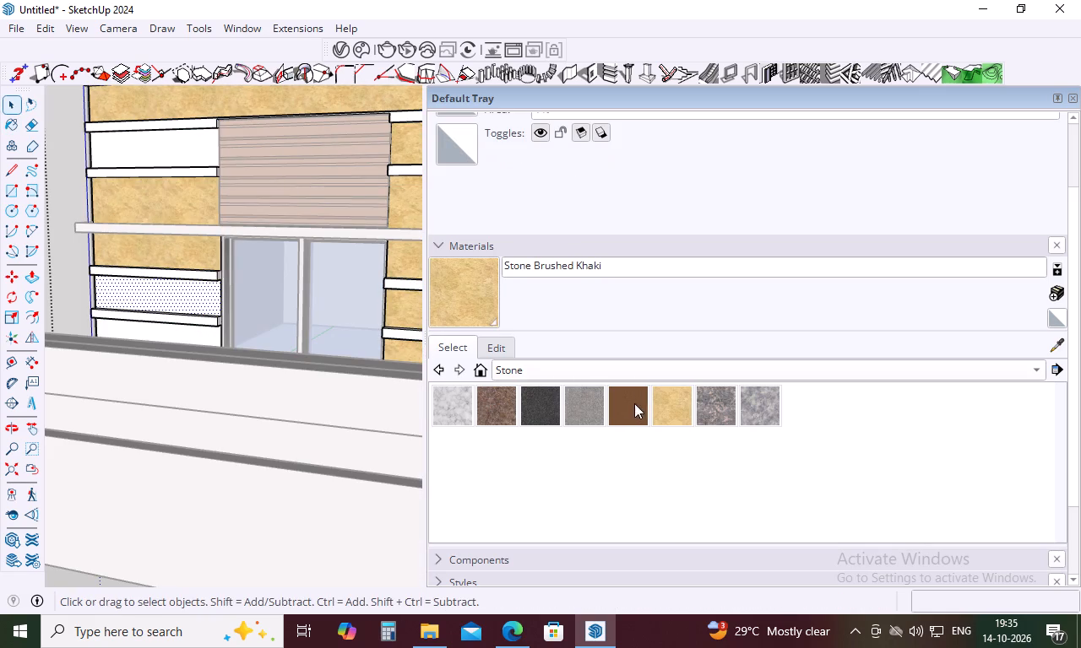
pyautogui.click(672, 398)
pyautogui.click(186, 293)
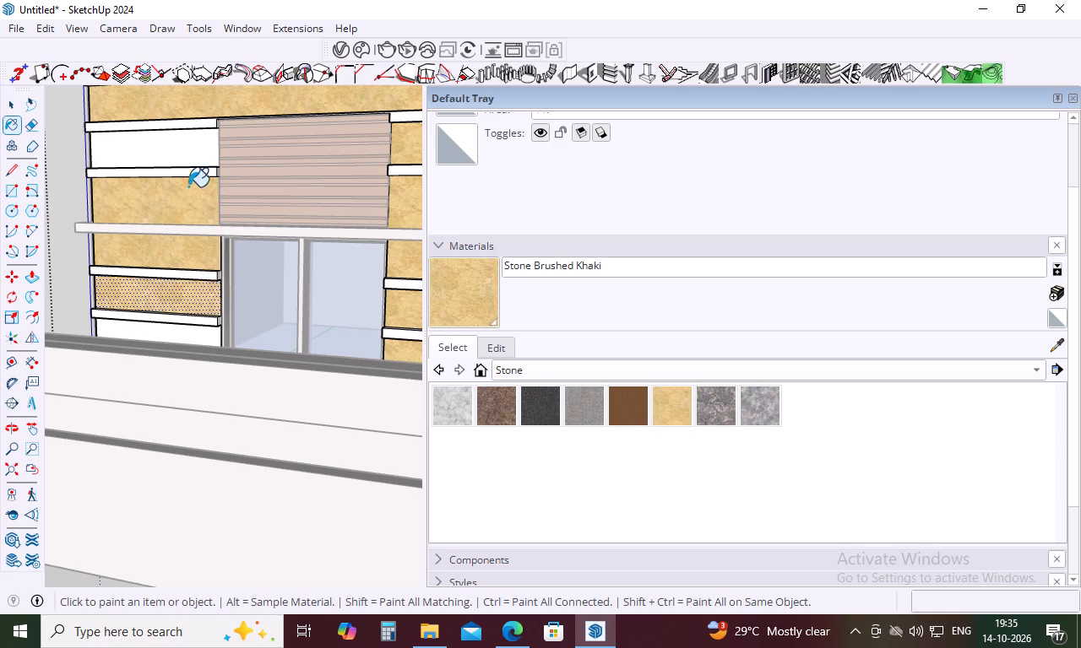
pyautogui.click(192, 150)
pyautogui.scroll(-5, 198, 154)
pyautogui.moveTo(216, 218); pyautogui.dragTo(199, 344, button='middle')
pyautogui.scroll(6, 198, 345)
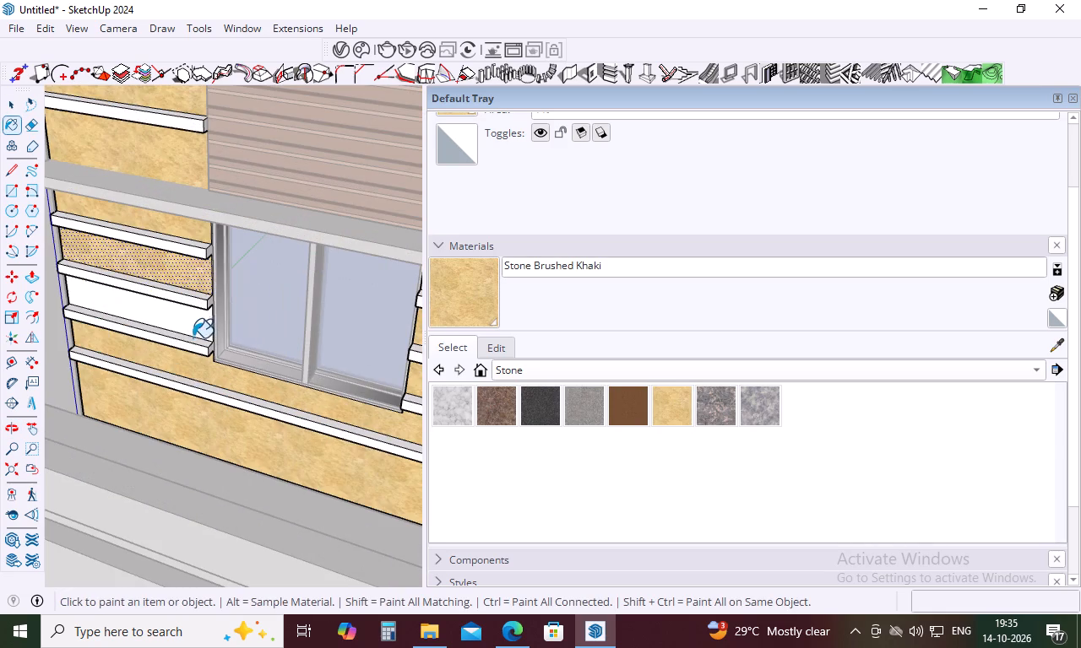
pyautogui.click(198, 323)
pyautogui.scroll(-10, 198, 323)
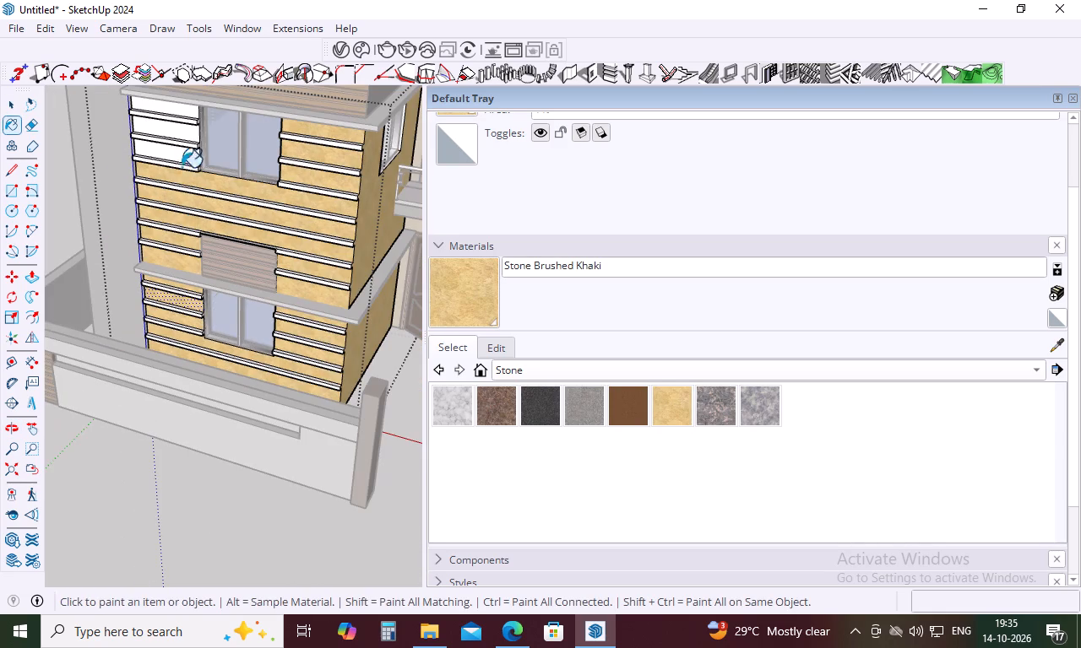
# Paint the three white wall strips beside the front block's upper window with Stone Brushed Khaki and exit the block's editing.
pyautogui.click(187, 155)
pyautogui.click(192, 137)
pyautogui.click(193, 114)
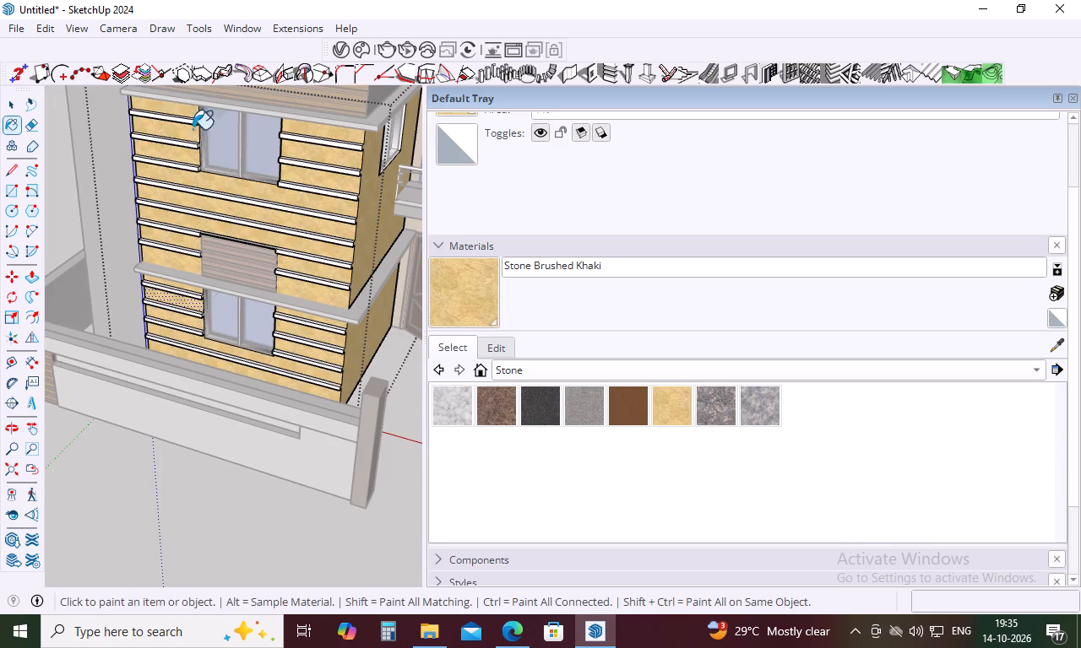
pyautogui.scroll(-11, 194, 152)
pyautogui.press('space')
pyautogui.click(209, 338)
# Compare the painted house front and boundary wall with the reference image.
pyautogui.moveTo(220, 335); pyautogui.dragTo(346, 244, button='middle')
pyautogui.scroll(-6, 251, 186)
pyautogui.moveTo(251, 186); pyautogui.dragTo(265, 149, button='middle')
pyautogui.scroll(11, 240, 180)
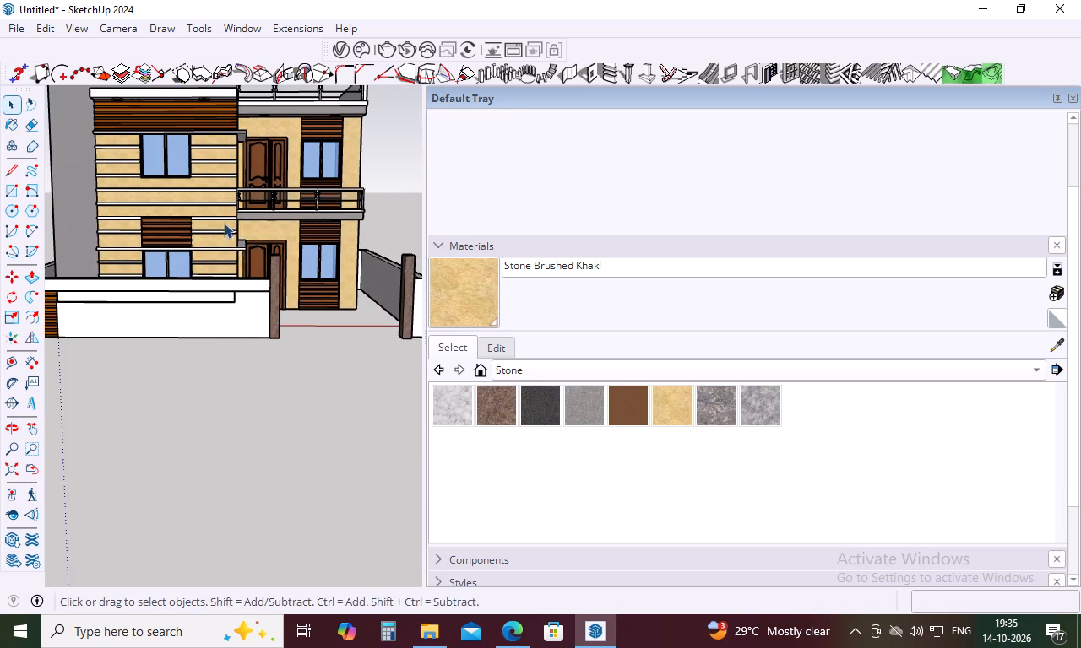
pyautogui.moveTo(239, 254); pyautogui.dragTo(227, 267, button='middle')
pyautogui.scroll(-5, 218, 260)
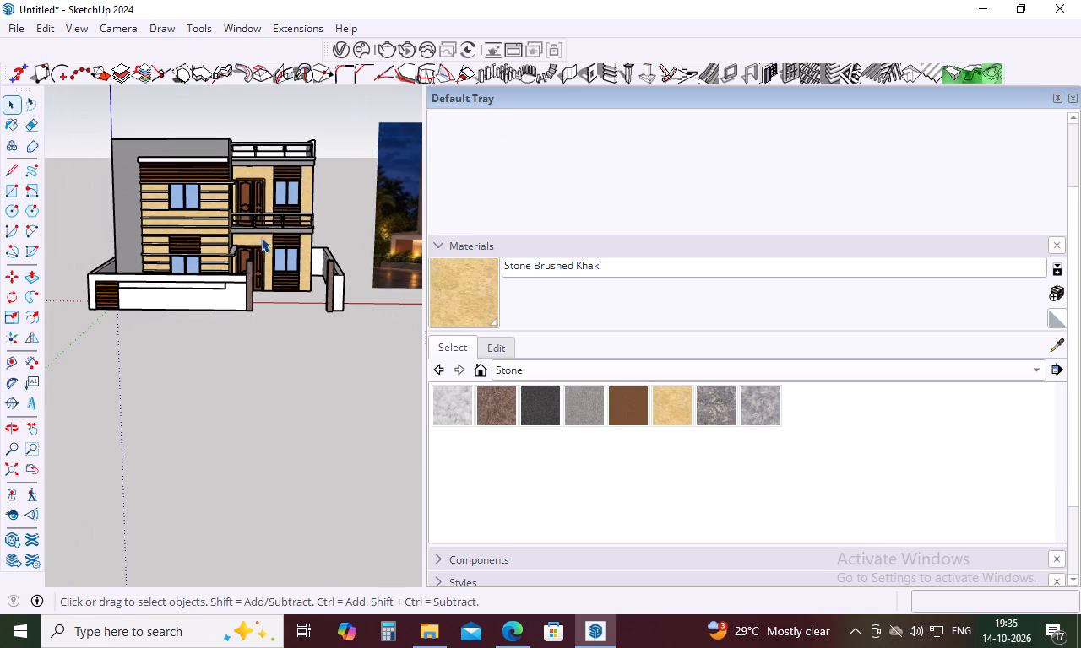
pyautogui.moveTo(325, 194); pyautogui.dragTo(299, 207, button='middle')
pyautogui.scroll(-5, 188, 203)
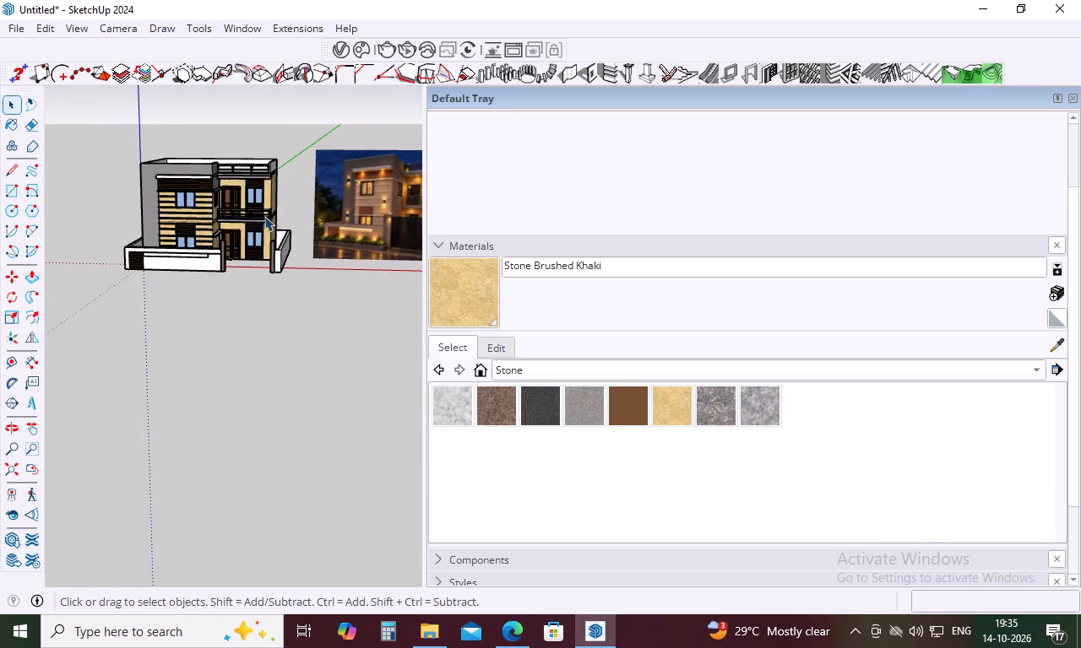
pyautogui.scroll(10, 264, 216)
pyautogui.scroll(-10, 256, 221)
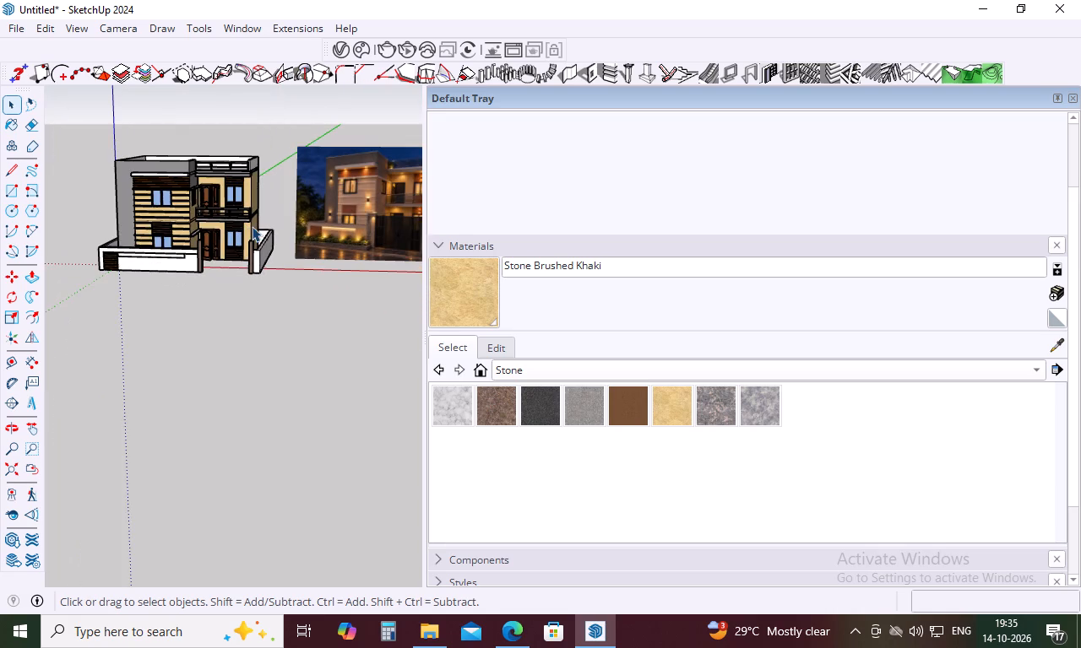
pyautogui.scroll(-5, 252, 226)
pyautogui.scroll(3, 371, 223)
pyautogui.scroll(-3, 329, 250)
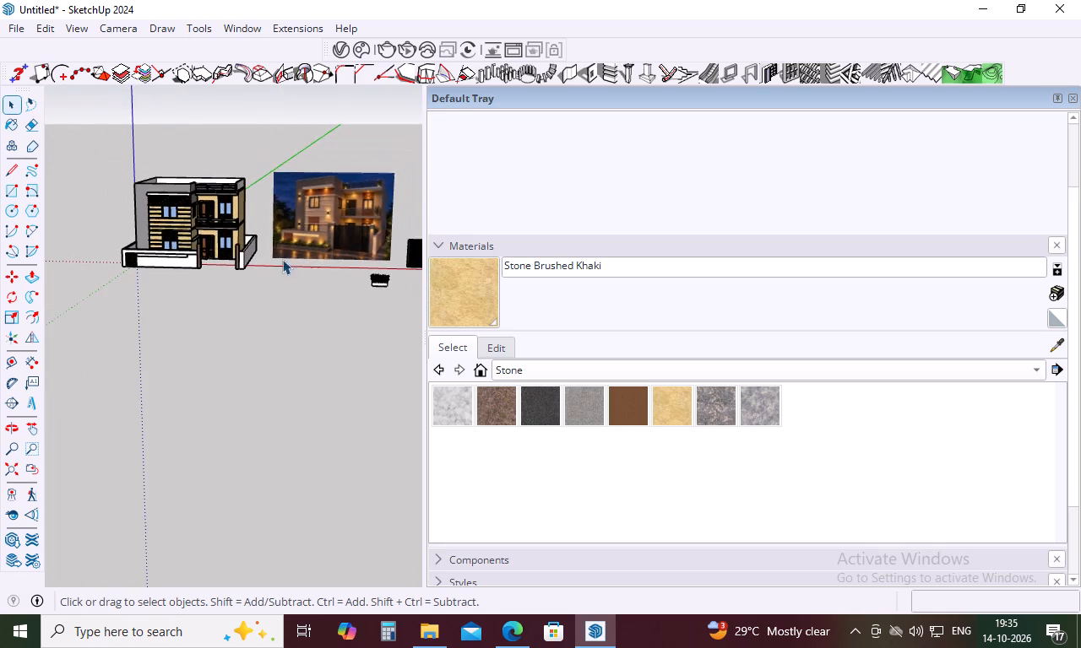
# Open the front boundary wall's lower panel for editing and paint its face with Stone Brushed Khaki.
pyautogui.scroll(4, 200, 277)
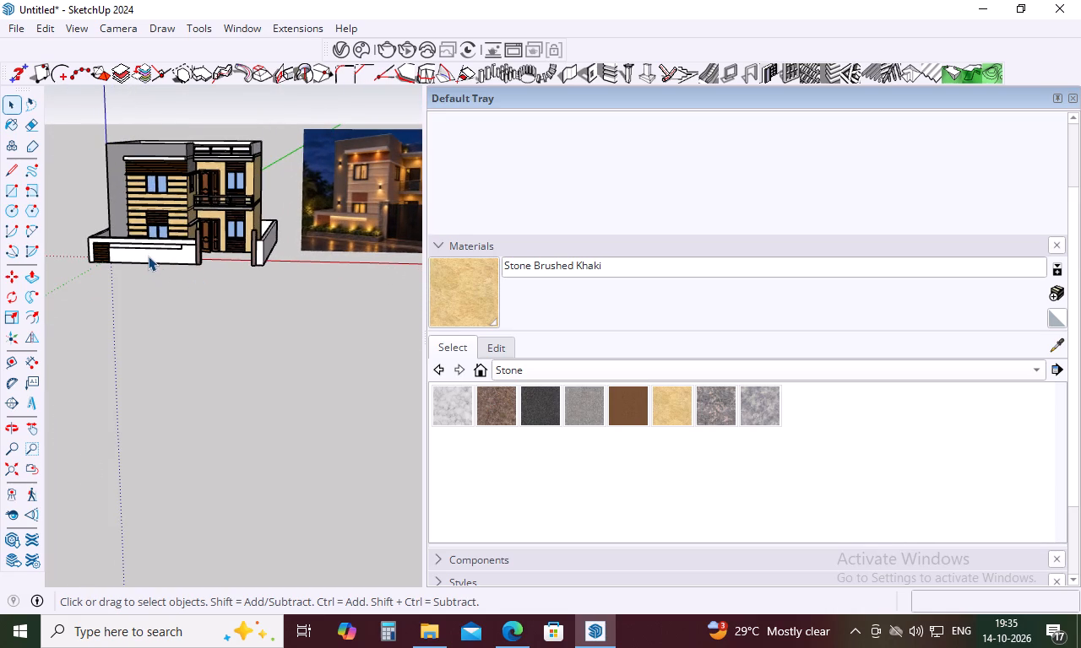
pyautogui.doubleClick(148, 256)
pyautogui.click(667, 402)
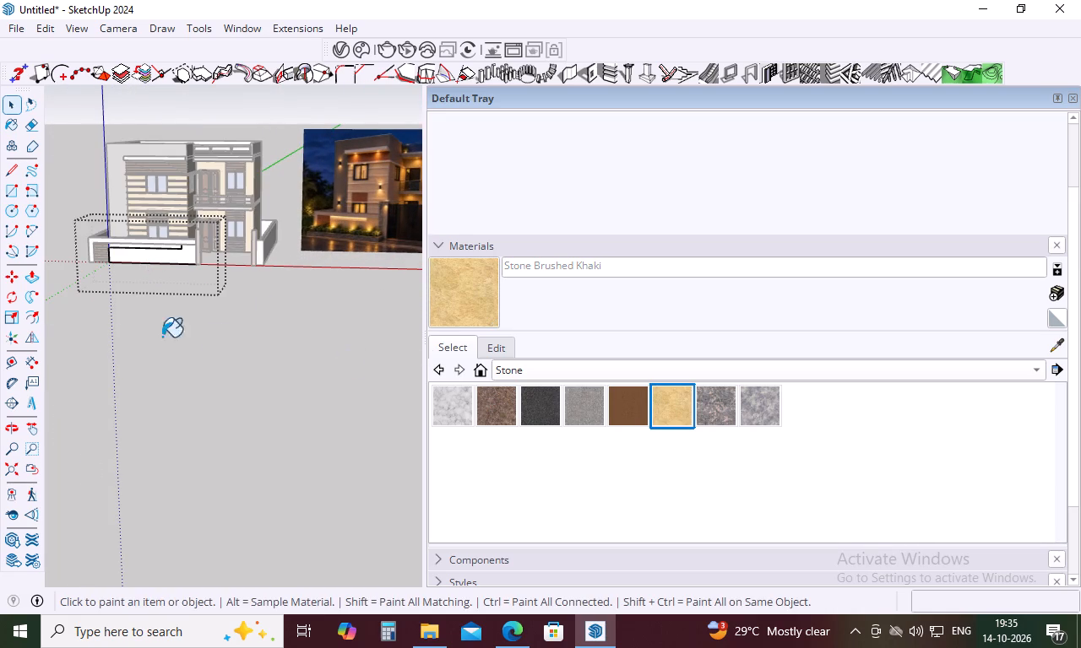
pyautogui.scroll(6, 150, 254)
pyautogui.click(203, 263)
pyautogui.scroll(-5, 158, 244)
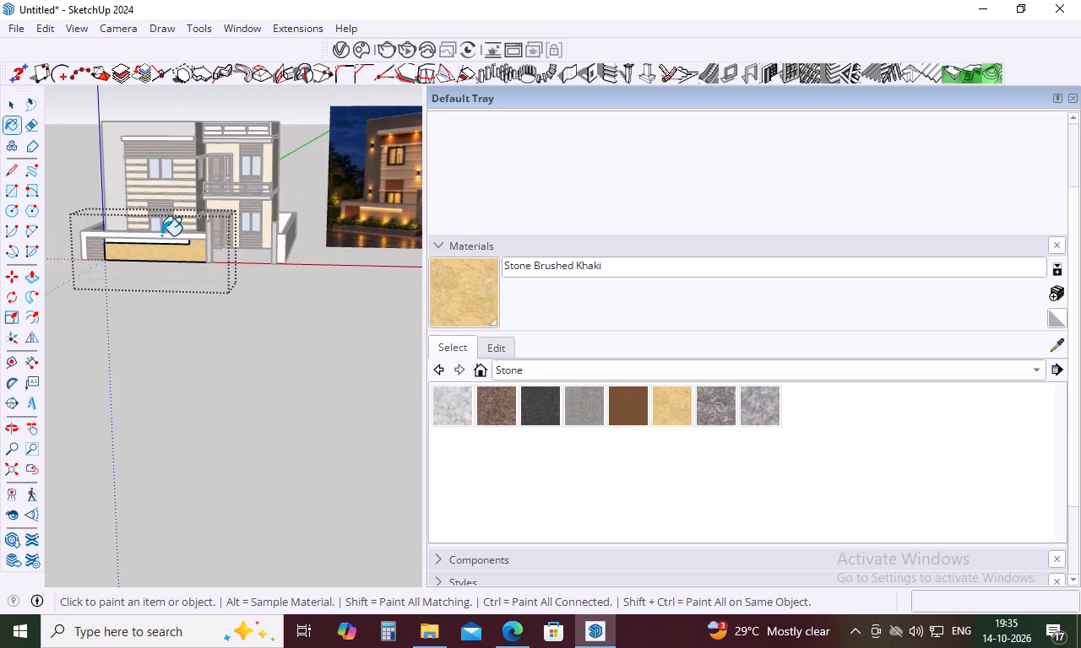
# Choose Color D02 from the Colors library and try to paint the front boundary wall's upper band with it.
pyautogui.scroll(5, 133, 229)
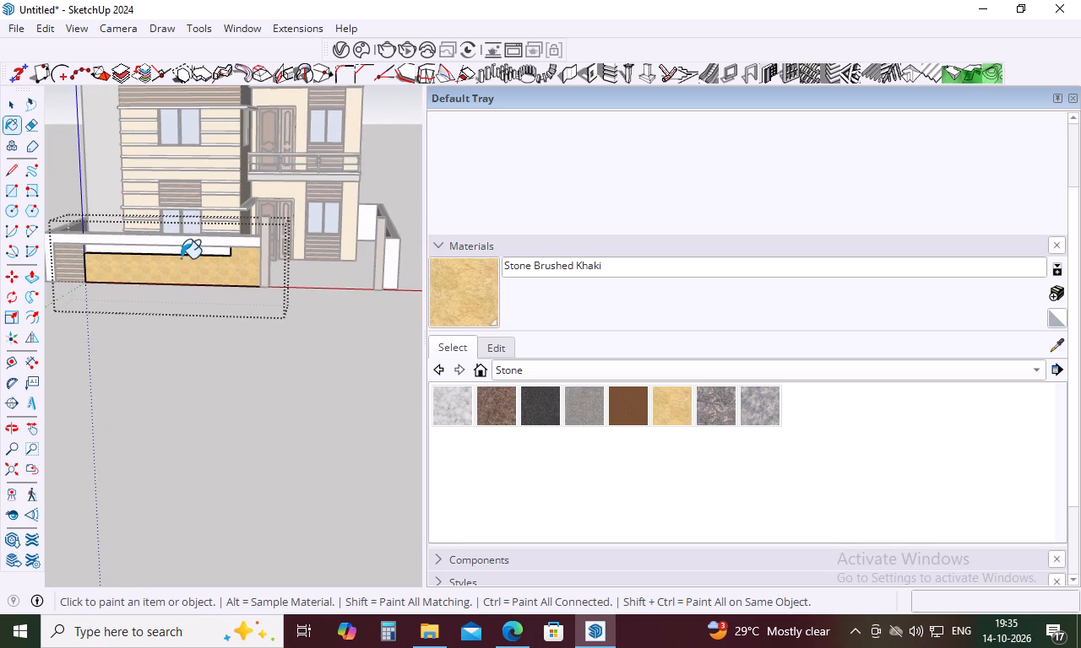
pyautogui.scroll(-9, 187, 248)
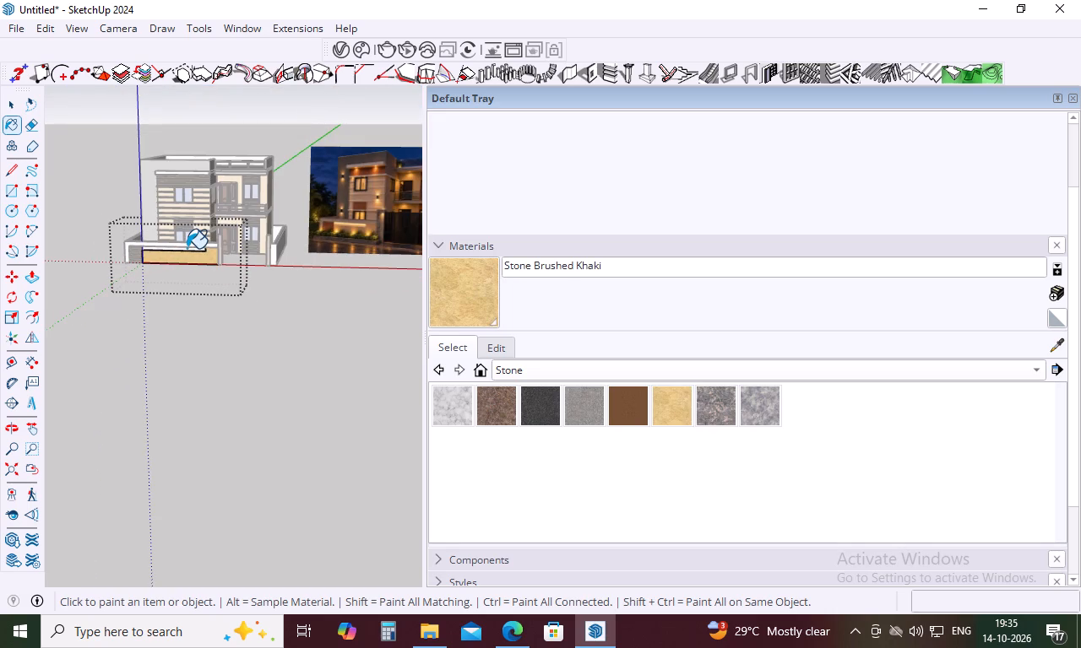
pyautogui.click(627, 365)
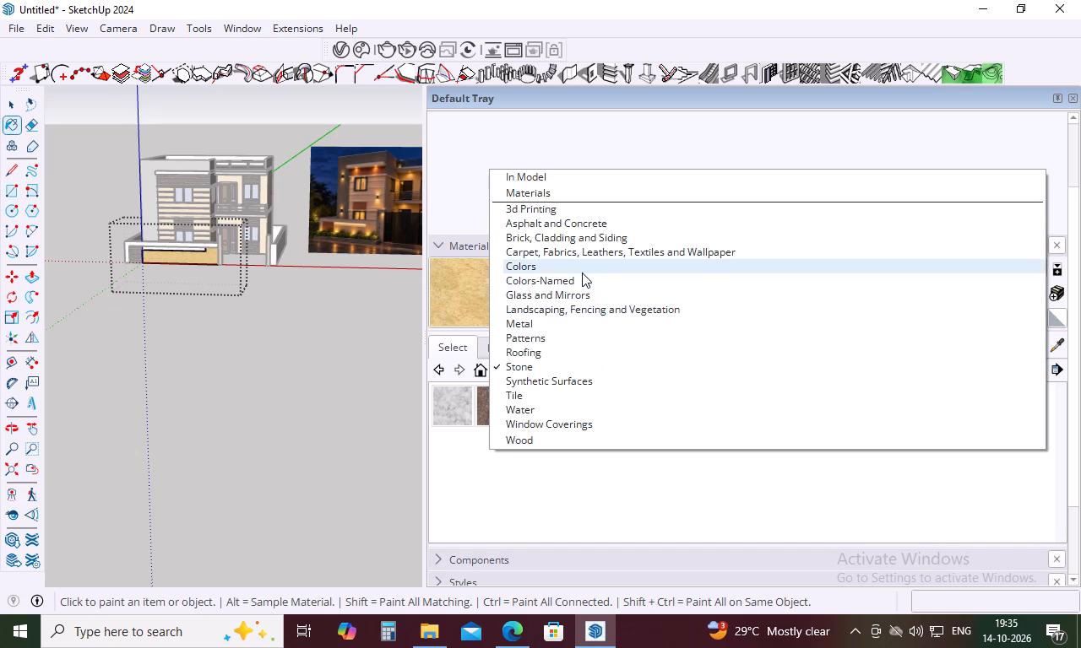
pyautogui.click(582, 273)
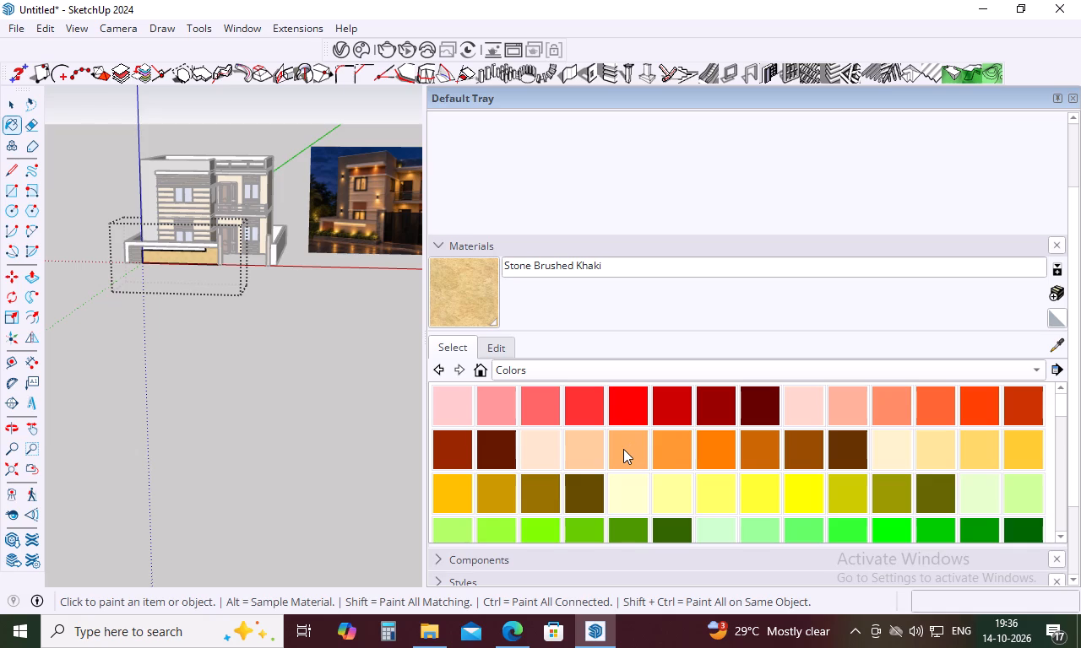
pyautogui.click(588, 456)
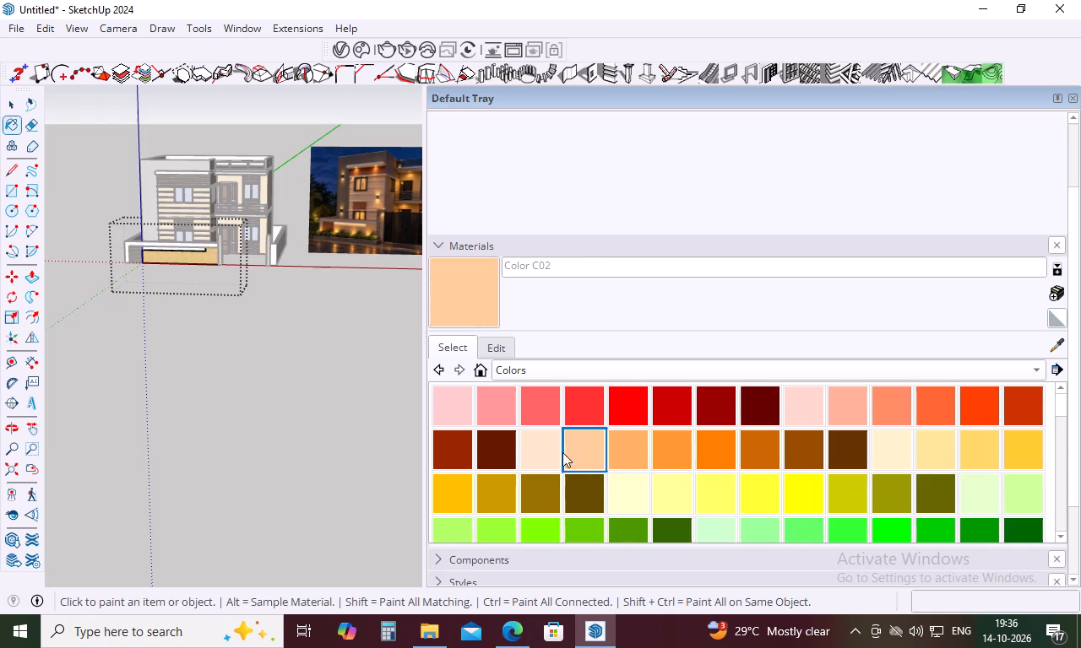
pyautogui.click(938, 442)
pyautogui.scroll(11, 117, 243)
pyautogui.scroll(-1, 208, 258)
pyautogui.scroll(5, 210, 262)
pyautogui.click(220, 259)
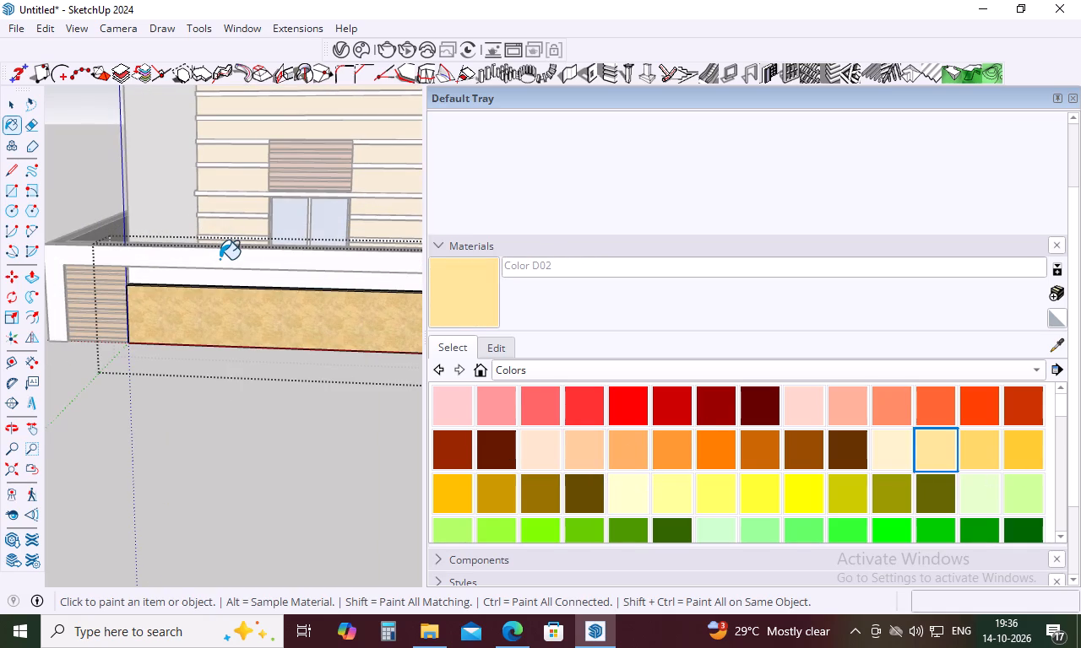
pyautogui.click(221, 257)
pyautogui.scroll(4, 198, 246)
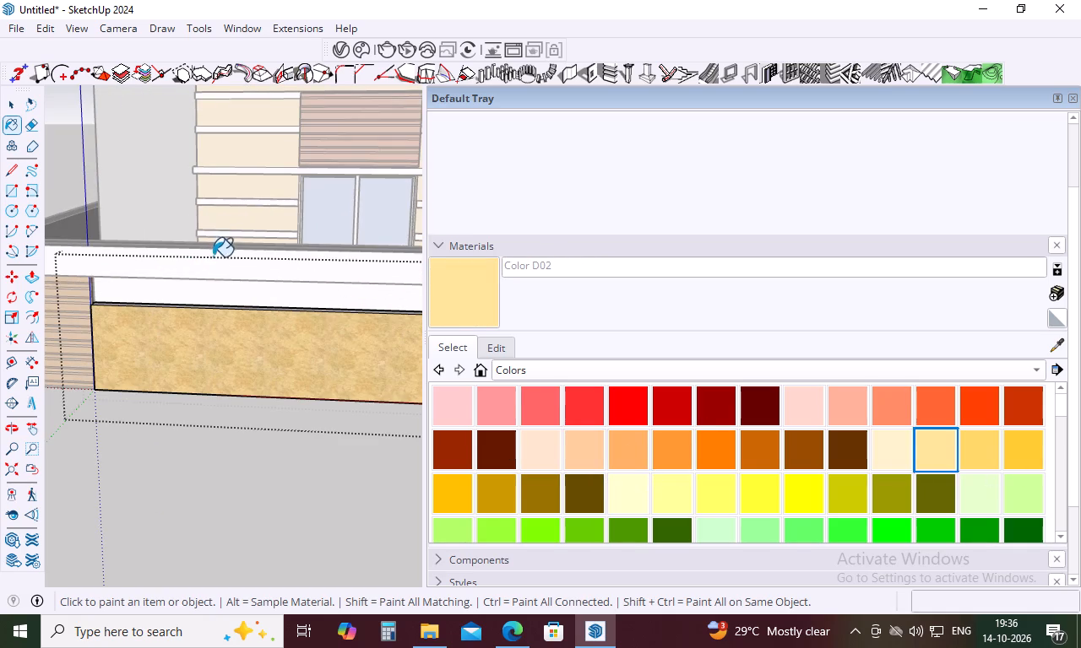
# Exit the lower panel's editing, paint the whole front boundary wall with Color D02 and deselect it.
pyautogui.press('space')
pyautogui.click(229, 268)
pyautogui.click(175, 446)
pyautogui.click(172, 266)
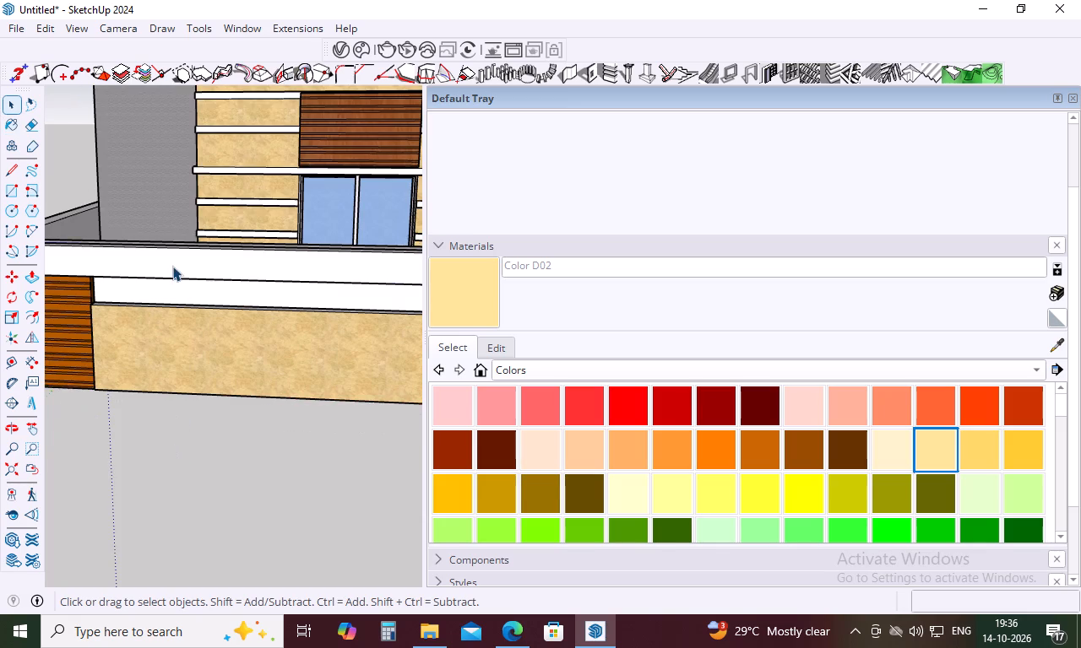
pyautogui.click(946, 449)
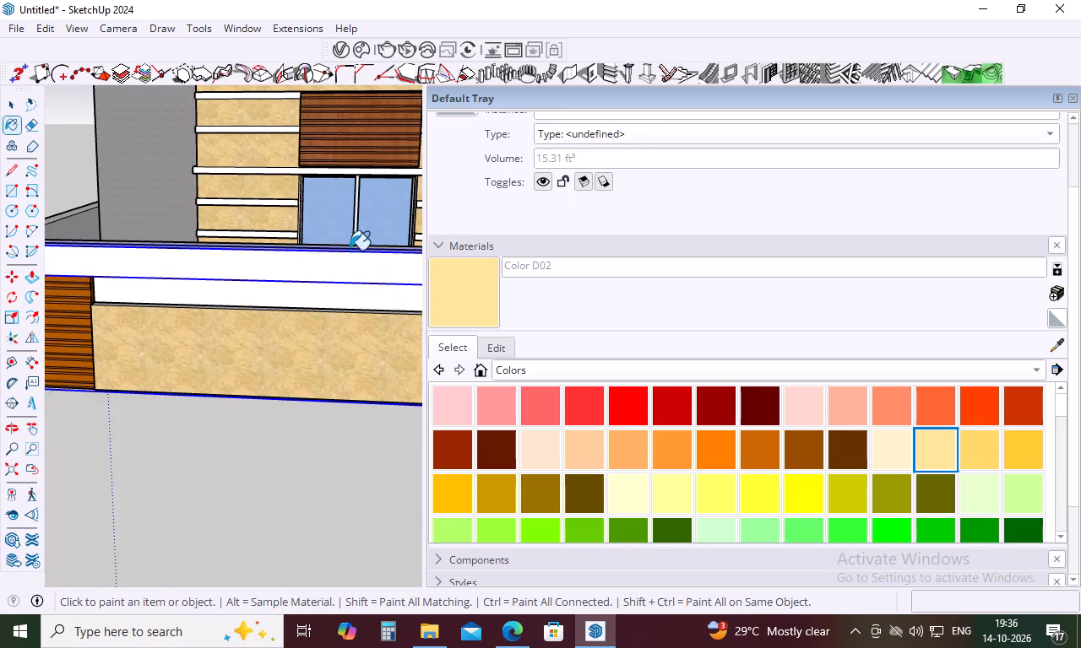
pyautogui.click(343, 266)
pyautogui.scroll(-16, 291, 250)
pyautogui.press('space')
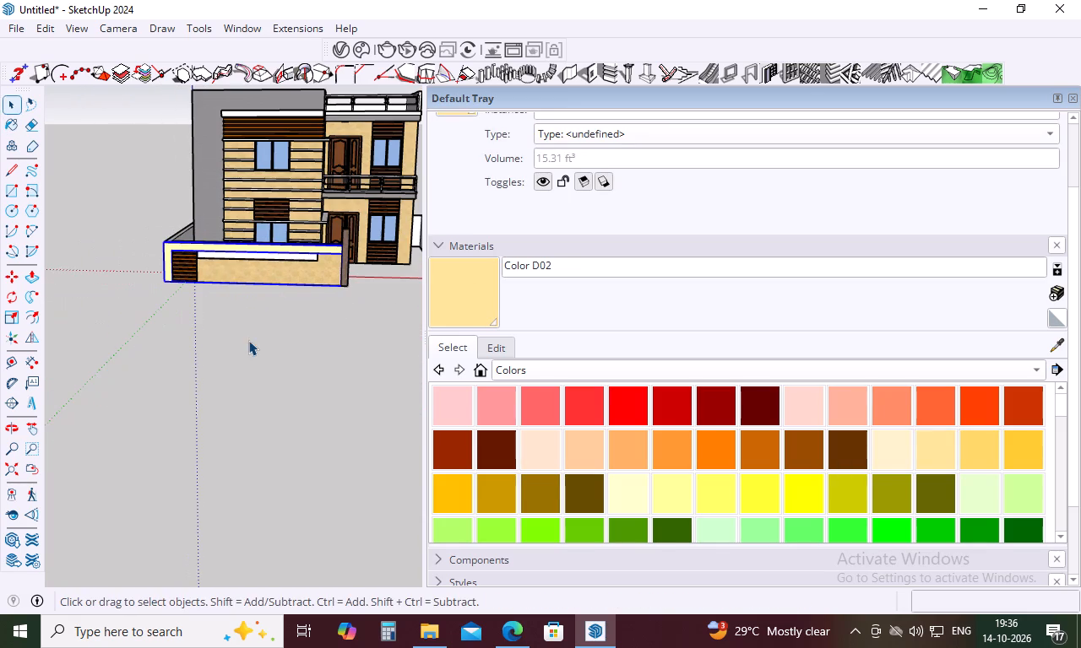
pyautogui.click(248, 340)
# Paint the house's roof parapet wall with Color D02.
pyautogui.scroll(-9, 209, 286)
pyautogui.moveTo(315, 278); pyautogui.dragTo(314, 277, button='middle')
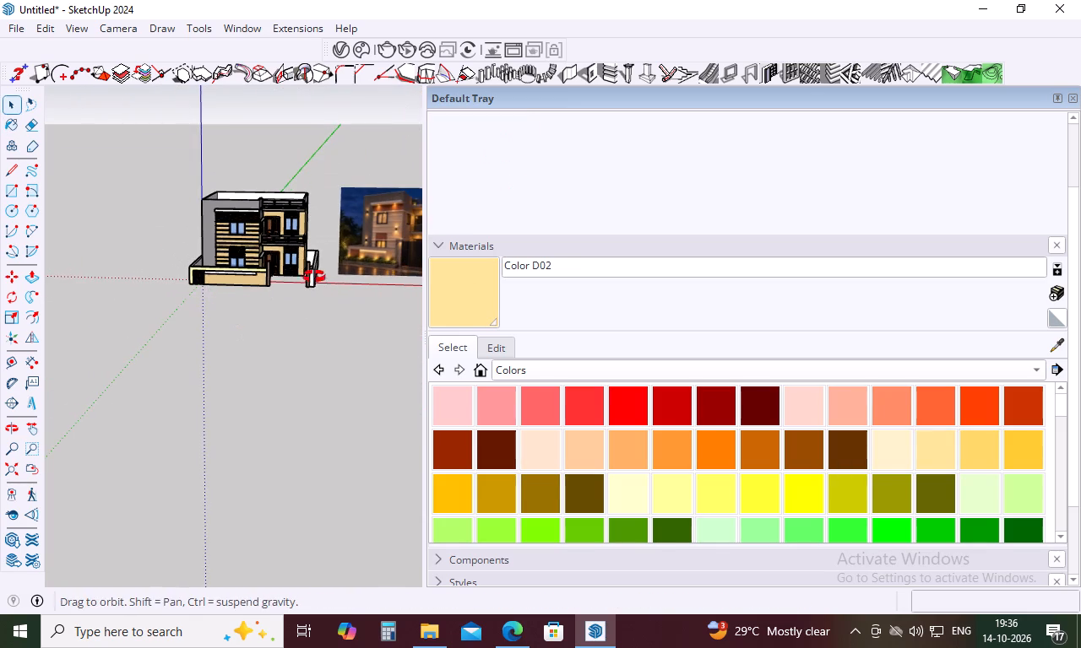
pyautogui.moveTo(314, 277); pyautogui.dragTo(225, 257, button='middle')
pyautogui.scroll(5, 219, 257)
pyautogui.scroll(-5, 219, 257)
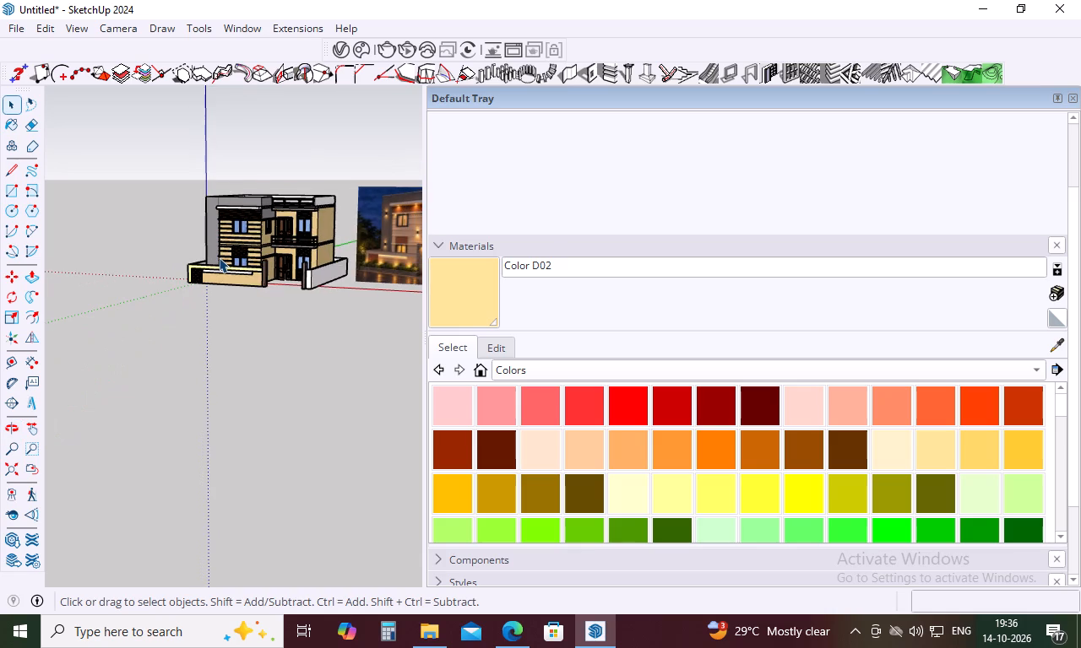
pyautogui.scroll(-9, 219, 257)
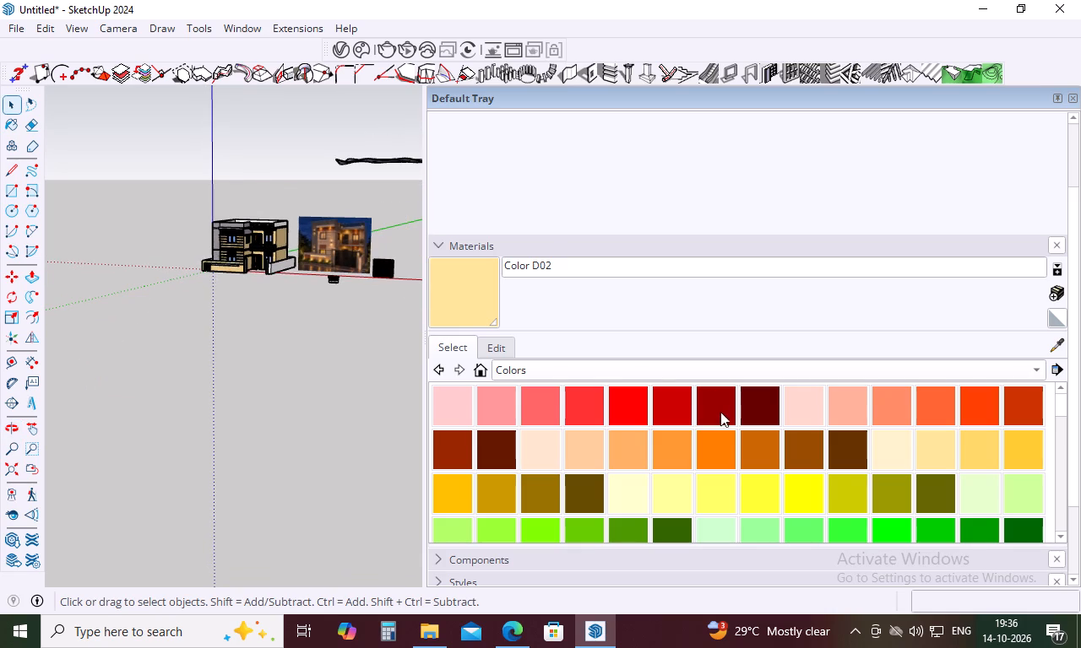
pyautogui.click(928, 450)
pyautogui.scroll(20, 252, 217)
pyautogui.scroll(1, 252, 217)
pyautogui.click(267, 208)
pyautogui.scroll(-6, 267, 208)
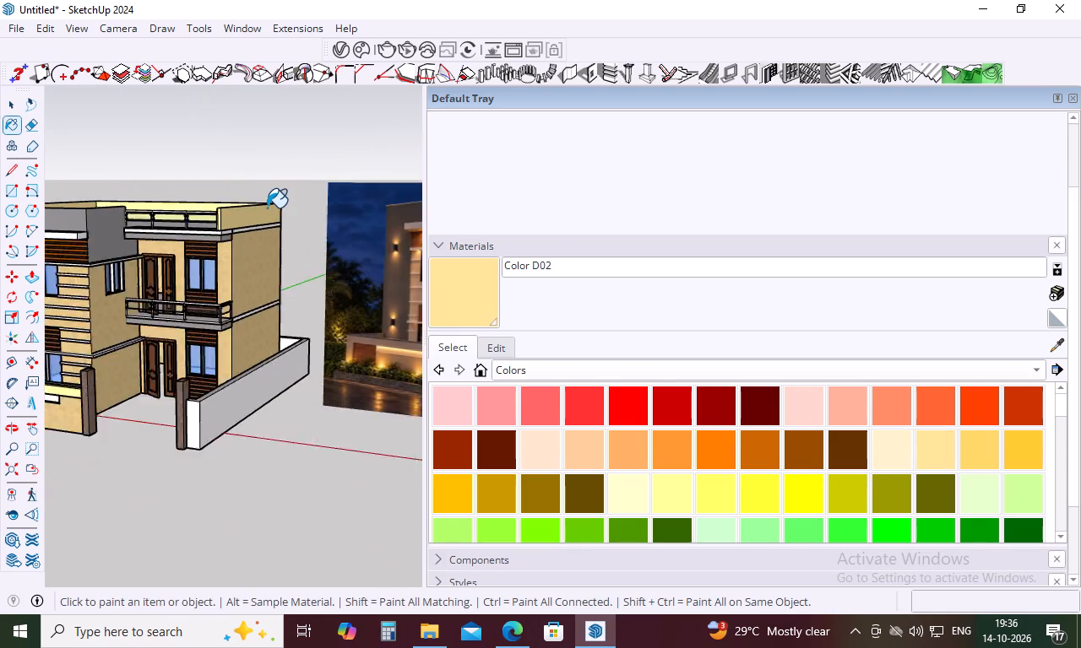
# Paint the grey band below the parapet on the house's side wall with Color D02.
pyautogui.scroll(-5, 267, 208)
pyautogui.moveTo(229, 277); pyautogui.dragTo(280, 280, button='middle')
pyautogui.scroll(7, 255, 238)
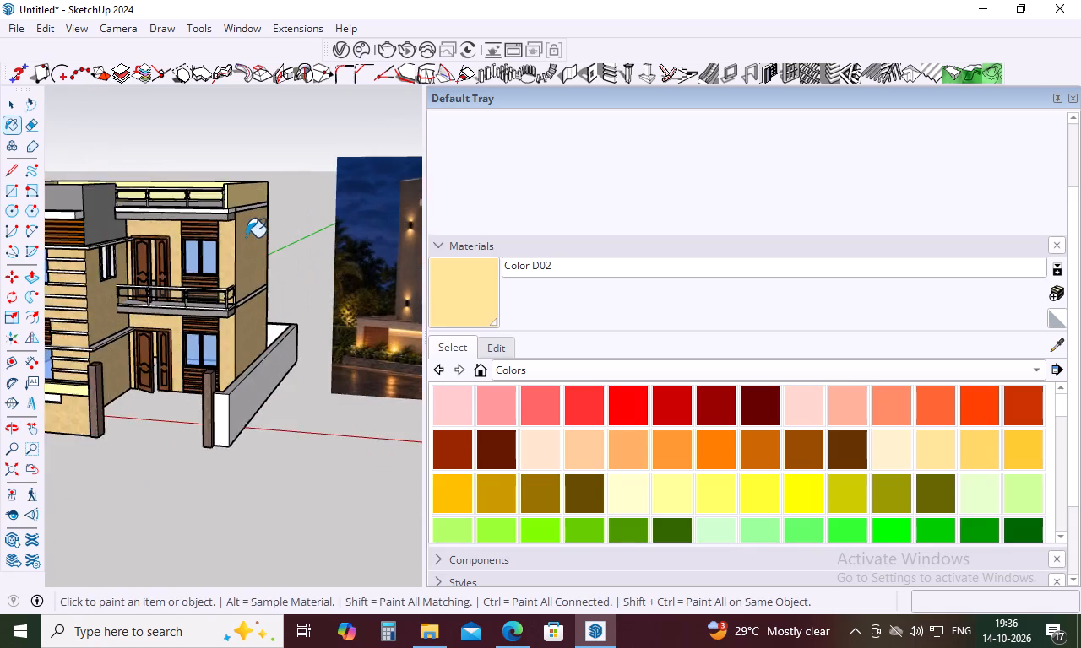
pyautogui.scroll(13, 246, 237)
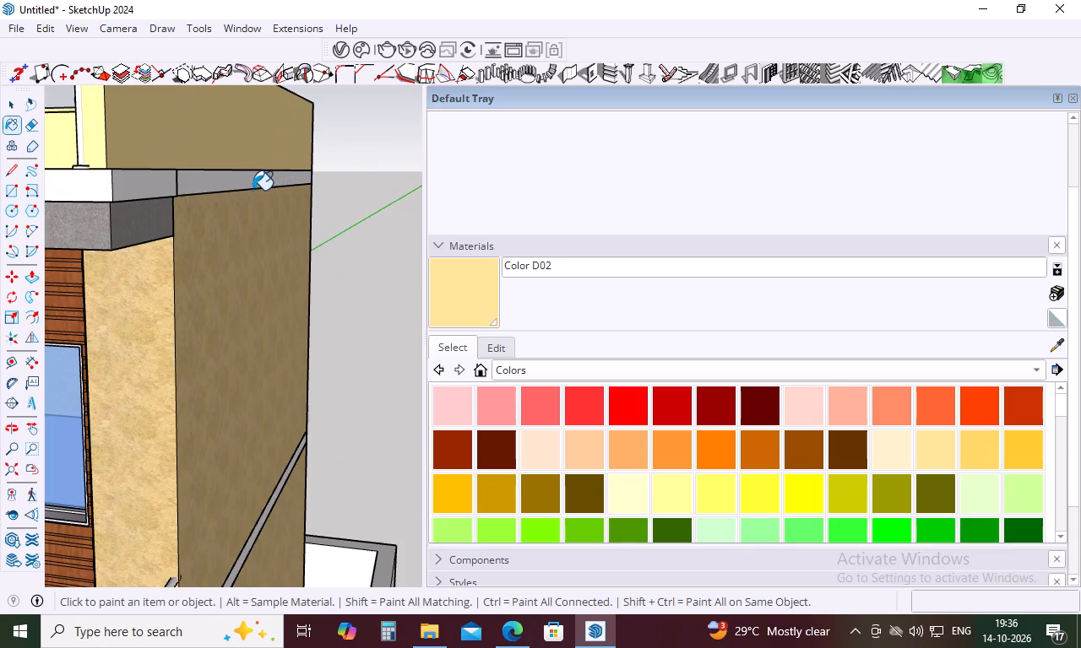
pyautogui.click(254, 178)
pyautogui.click(254, 178)
pyautogui.scroll(-5, 310, 194)
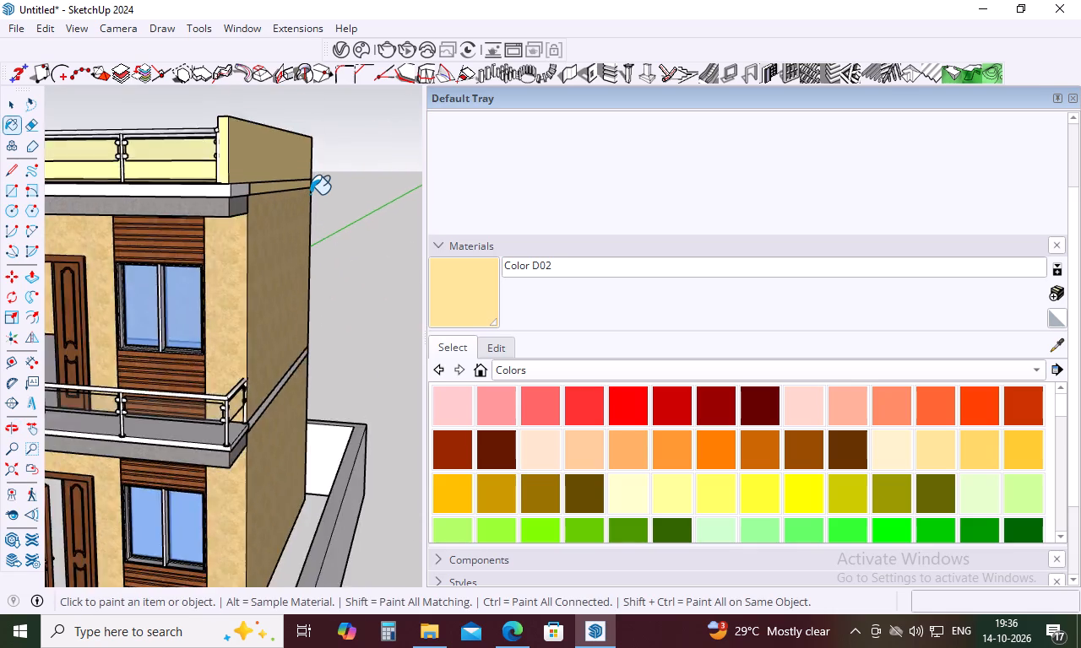
# Examine the painted house from several angles and compare its wall colours with the reference image.
pyautogui.scroll(-11, 310, 194)
pyautogui.moveTo(291, 249); pyautogui.dragTo(399, 244, button='middle')
pyautogui.scroll(5, 331, 264)
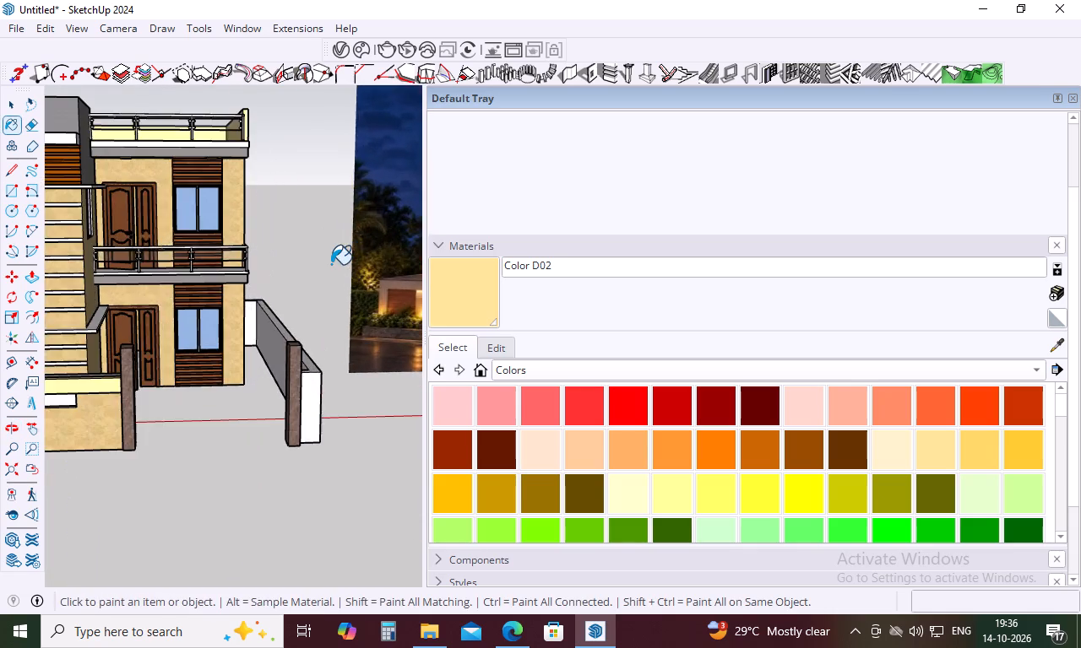
pyautogui.scroll(-10, 331, 264)
pyautogui.scroll(3, 288, 273)
pyautogui.moveTo(284, 273); pyautogui.dragTo(166, 294, button='middle')
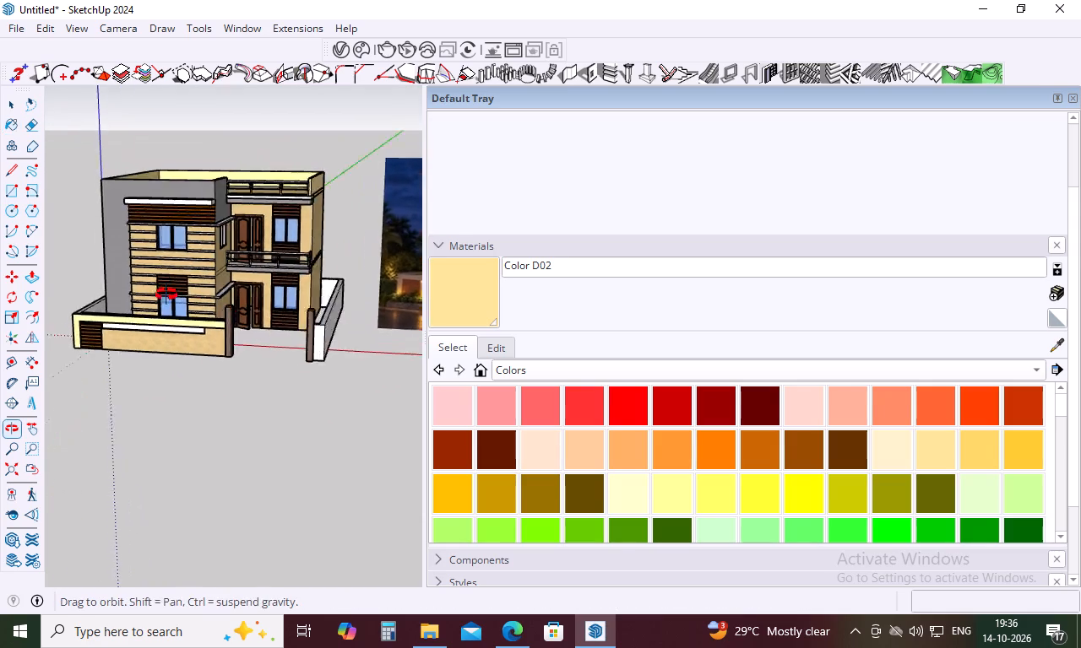
pyautogui.moveTo(166, 294); pyautogui.dragTo(164, 294, button='middle')
pyautogui.scroll(-11, 158, 278)
pyautogui.moveTo(158, 278); pyautogui.dragTo(215, 269, button='middle')
pyautogui.scroll(8, 133, 264)
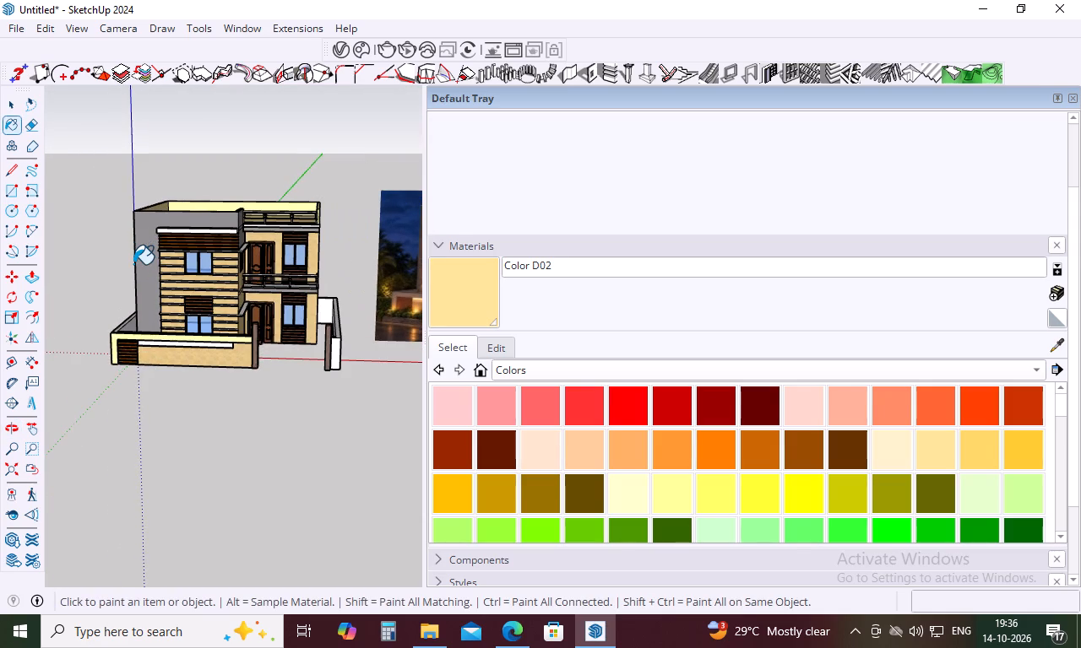
pyautogui.scroll(-10, 133, 264)
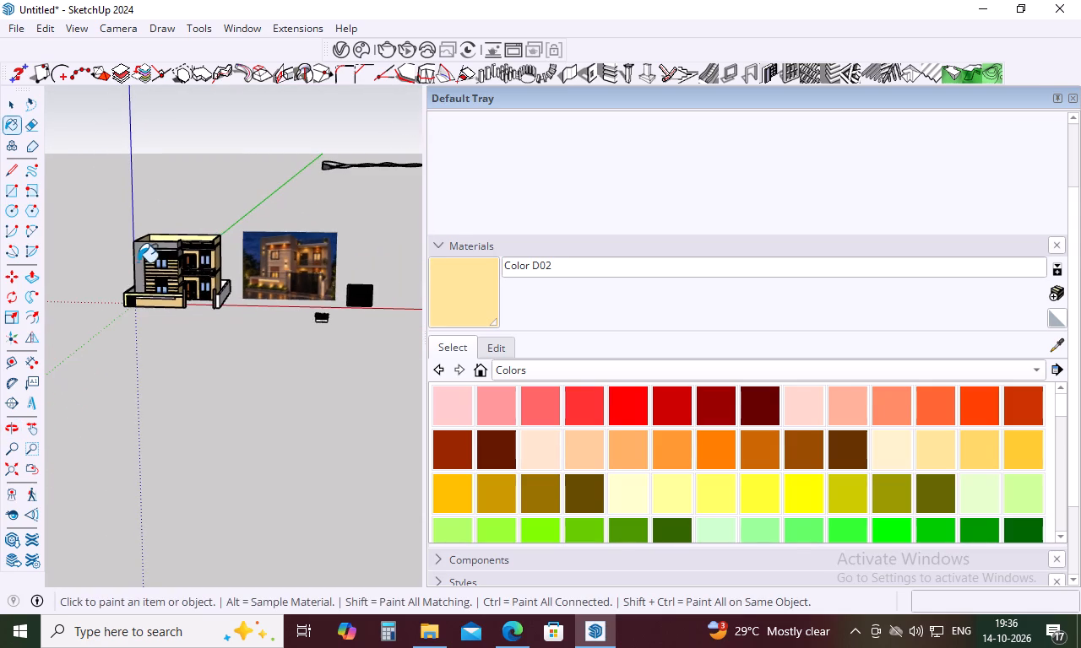
pyautogui.scroll(7, 345, 306)
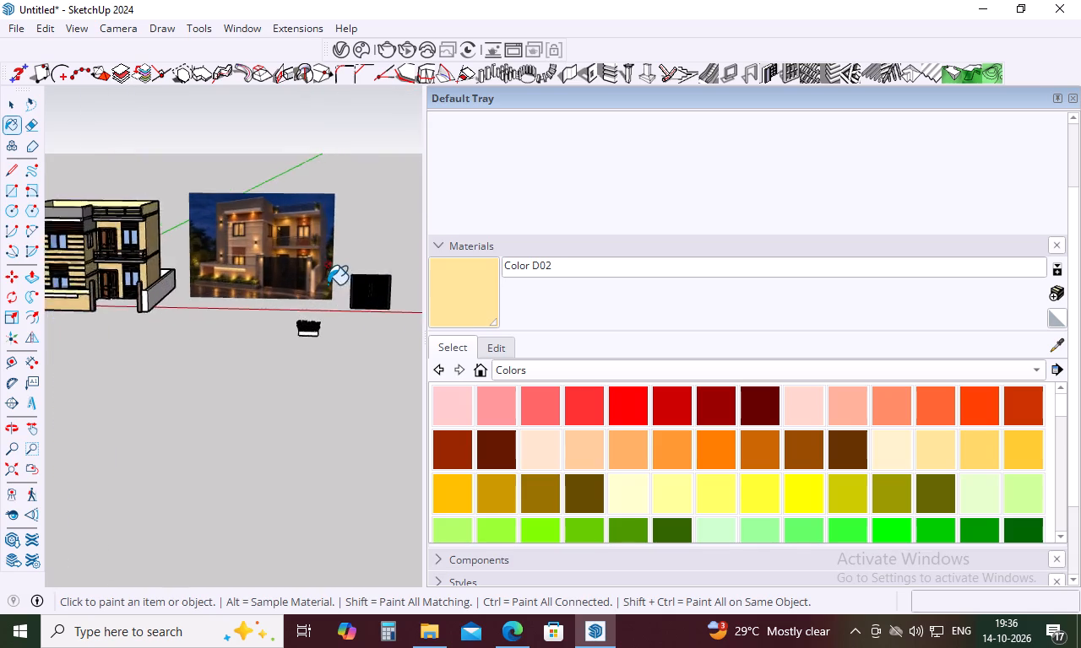
pyautogui.scroll(7, 328, 284)
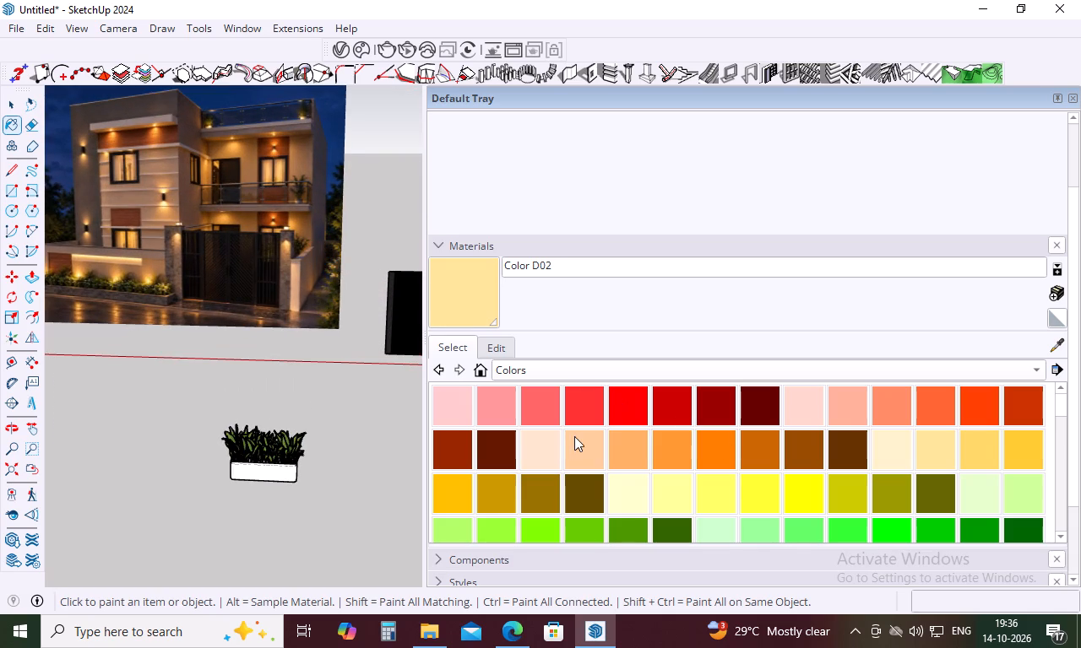
# Paint the white side boundary wall beyond the gate opening's far pillar with Color C02.
pyautogui.click(579, 437)
pyautogui.scroll(-12, 280, 362)
pyautogui.scroll(4, 88, 339)
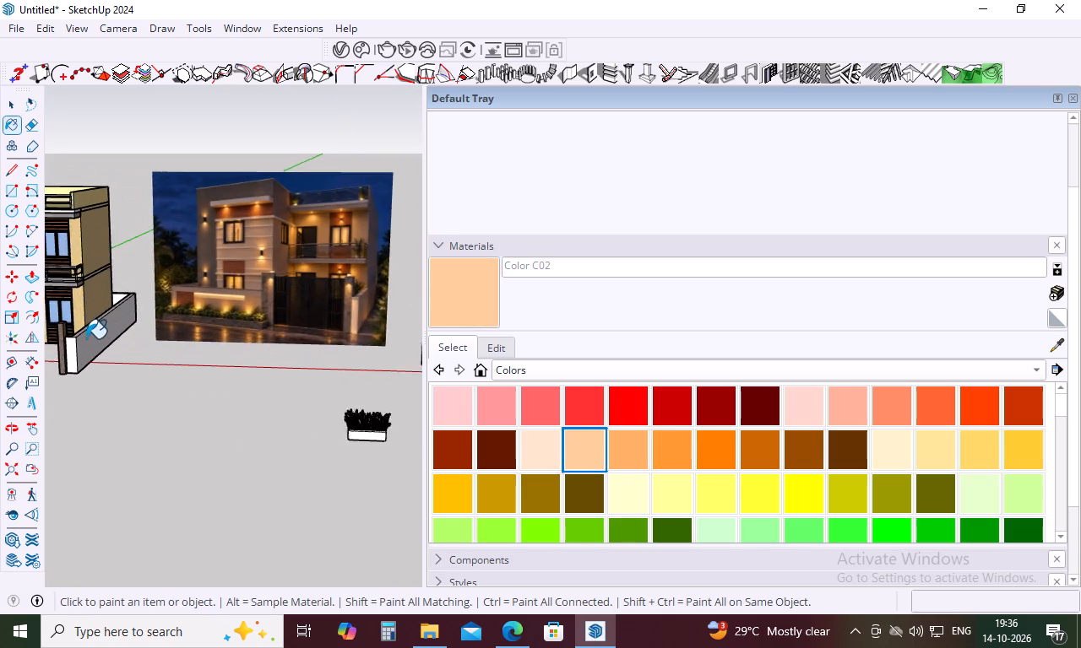
pyautogui.click(73, 343)
pyautogui.scroll(-11, 108, 338)
# Review the painted boundary walls and house front against the reference image.
pyautogui.moveTo(158, 339); pyautogui.dragTo(273, 340, button='middle')
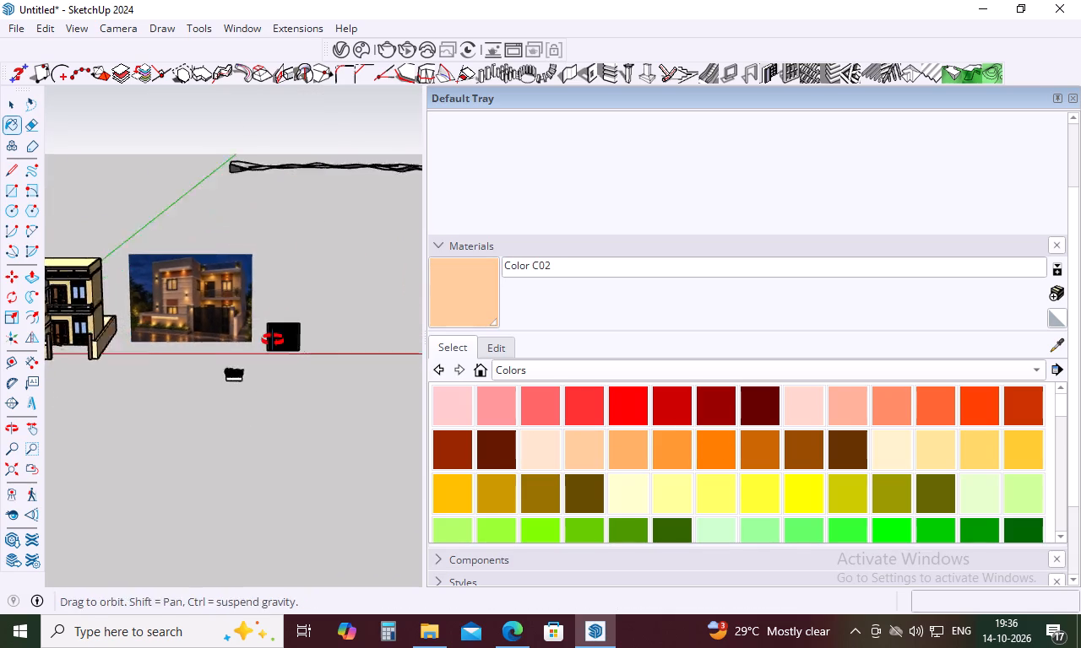
pyautogui.moveTo(273, 340); pyautogui.dragTo(275, 340, button='middle')
pyautogui.scroll(-6, 278, 341)
pyautogui.scroll(5, 120, 375)
pyautogui.scroll(-8, 209, 356)
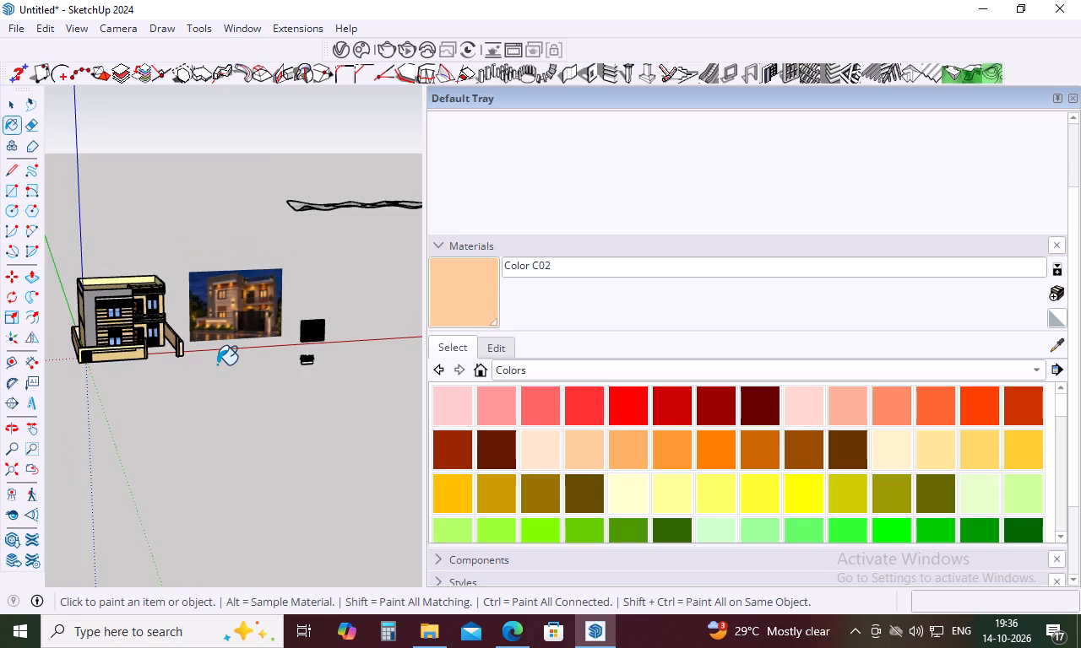
pyautogui.scroll(-3, 217, 364)
pyautogui.moveTo(119, 366); pyautogui.dragTo(33, 366, button='middle')
pyautogui.scroll(17, 124, 360)
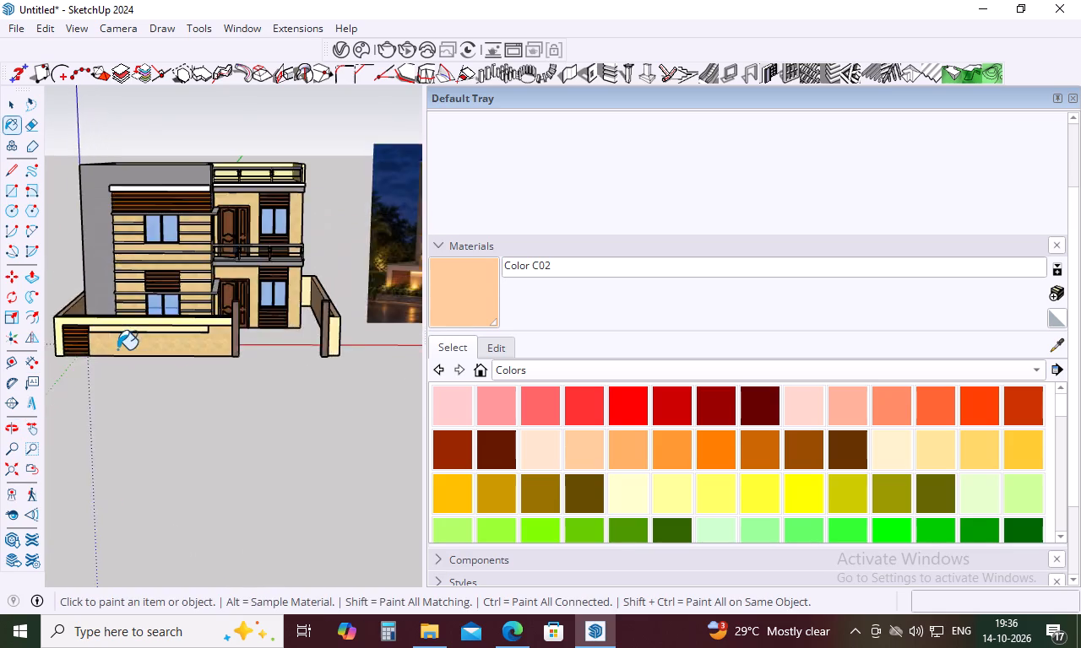
pyautogui.scroll(11, 117, 349)
pyautogui.scroll(-12, 125, 350)
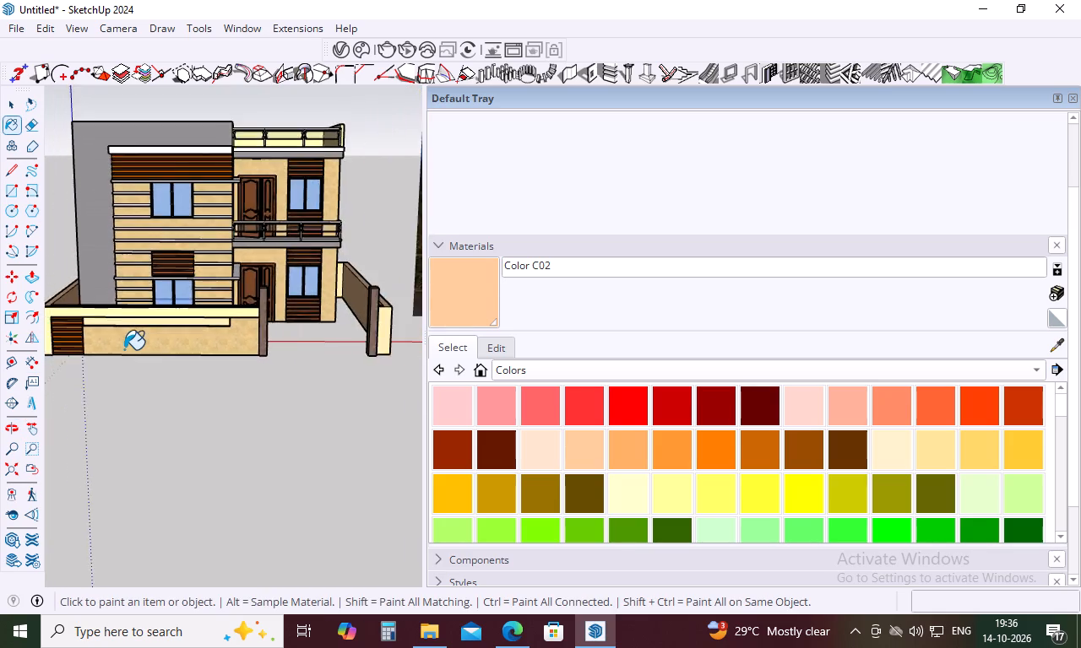
pyautogui.scroll(-10, 124, 349)
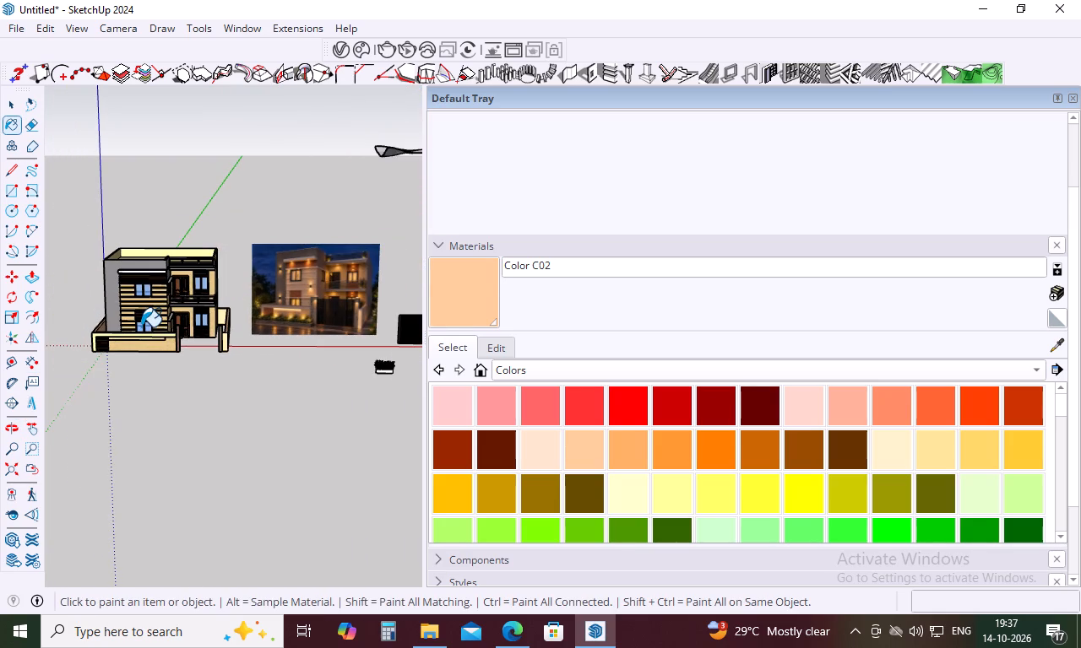
# Move the black gate from beside the reference image into the gate opening, its bottom corner against the near stone pillar's base.
pyautogui.press('space')
pyautogui.scroll(-6, 137, 348)
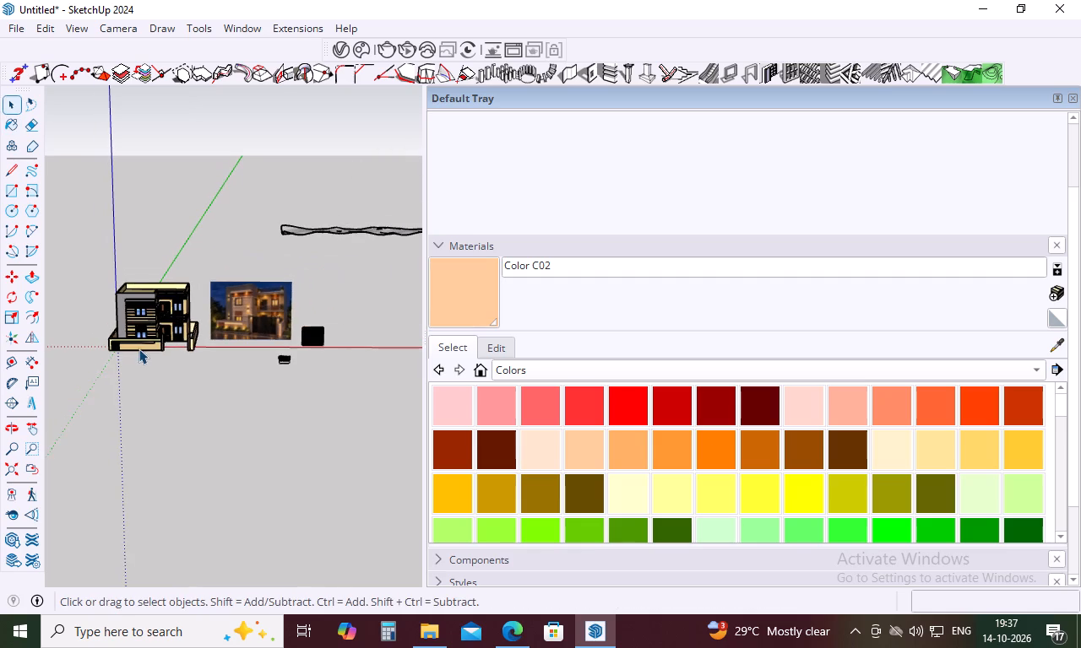
pyautogui.scroll(5, 308, 343)
pyautogui.click(311, 341)
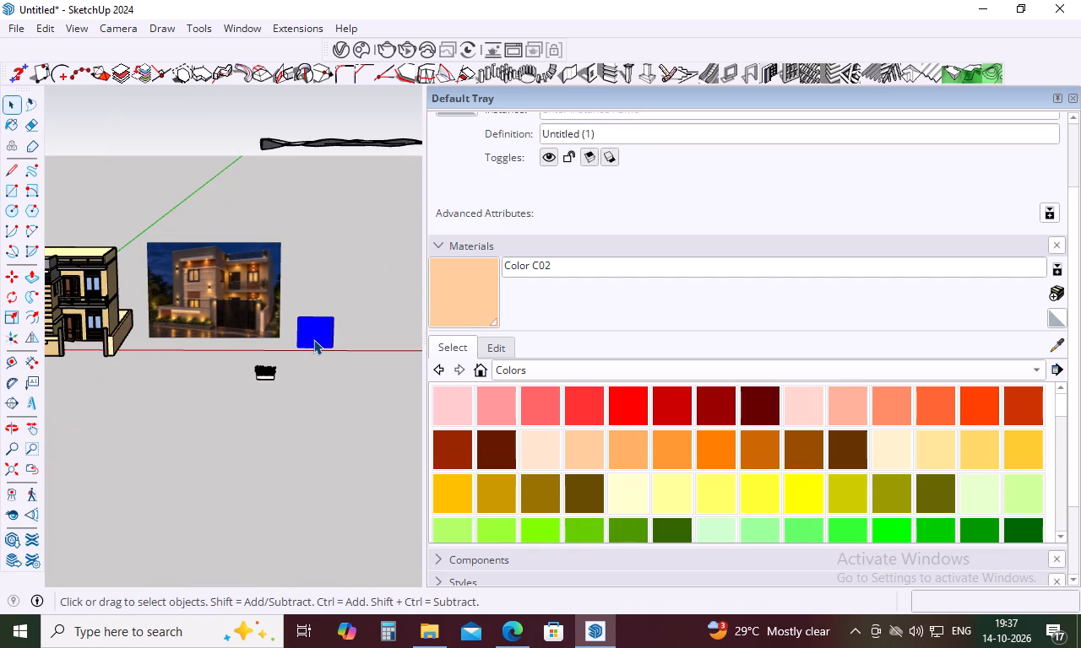
pyautogui.press('m')
pyautogui.scroll(20, 314, 336)
pyautogui.scroll(6, 314, 336)
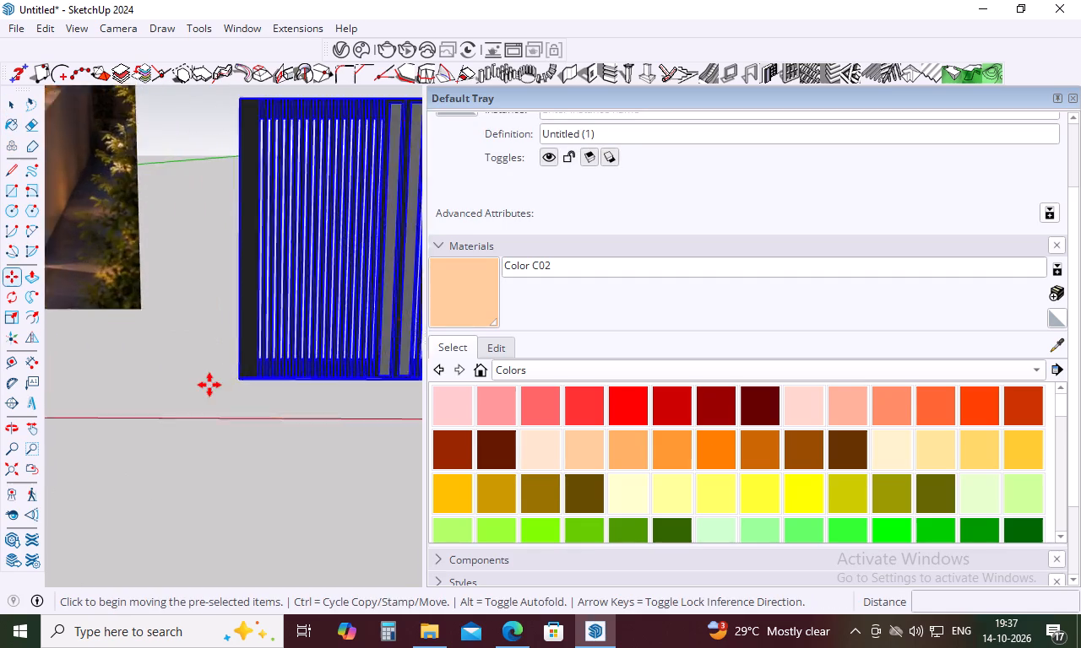
pyautogui.scroll(2, 209, 385)
pyautogui.click(255, 372)
pyautogui.scroll(-16, 282, 340)
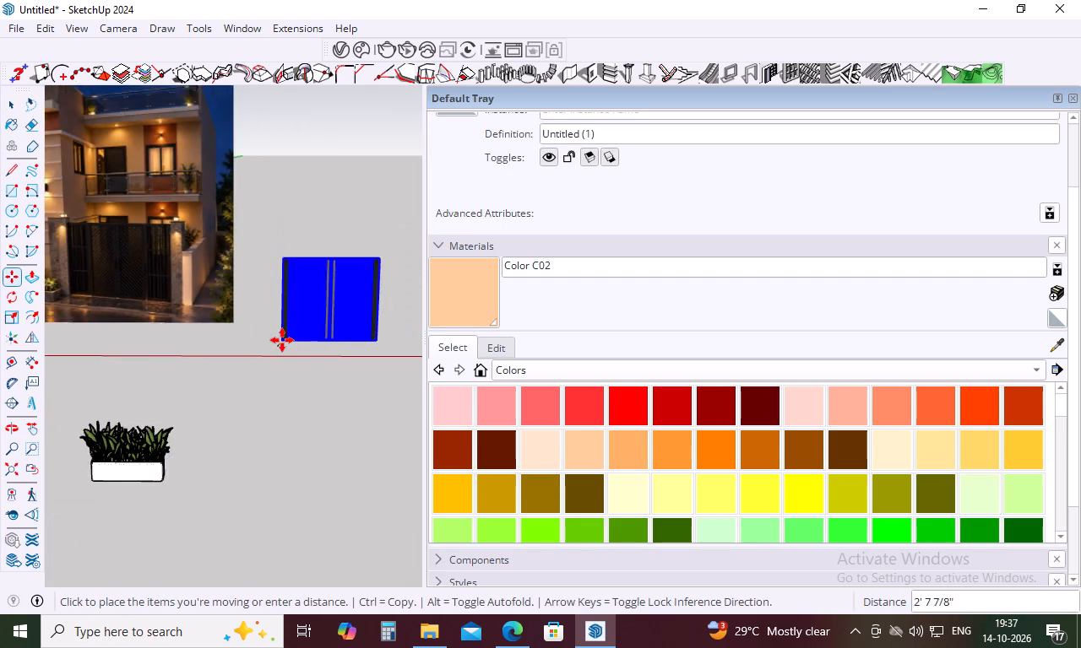
pyautogui.scroll(-19, 282, 340)
pyautogui.scroll(-6, 284, 340)
pyautogui.scroll(4, 132, 353)
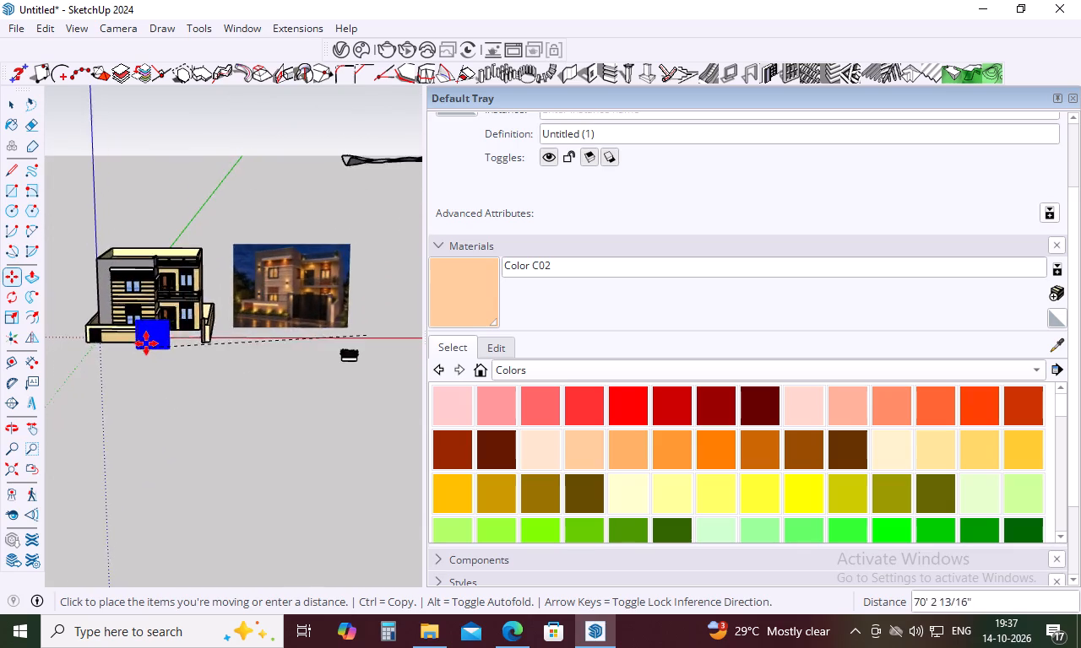
pyautogui.scroll(20, 146, 343)
pyautogui.scroll(8, 146, 343)
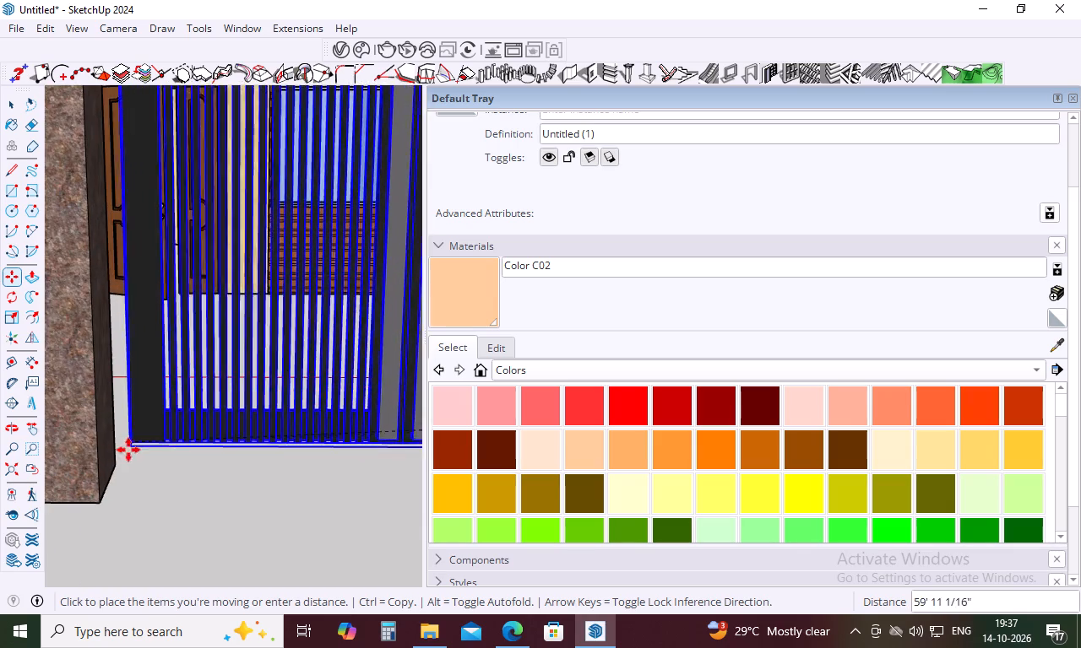
pyautogui.click(112, 482)
pyautogui.scroll(-6, 111, 482)
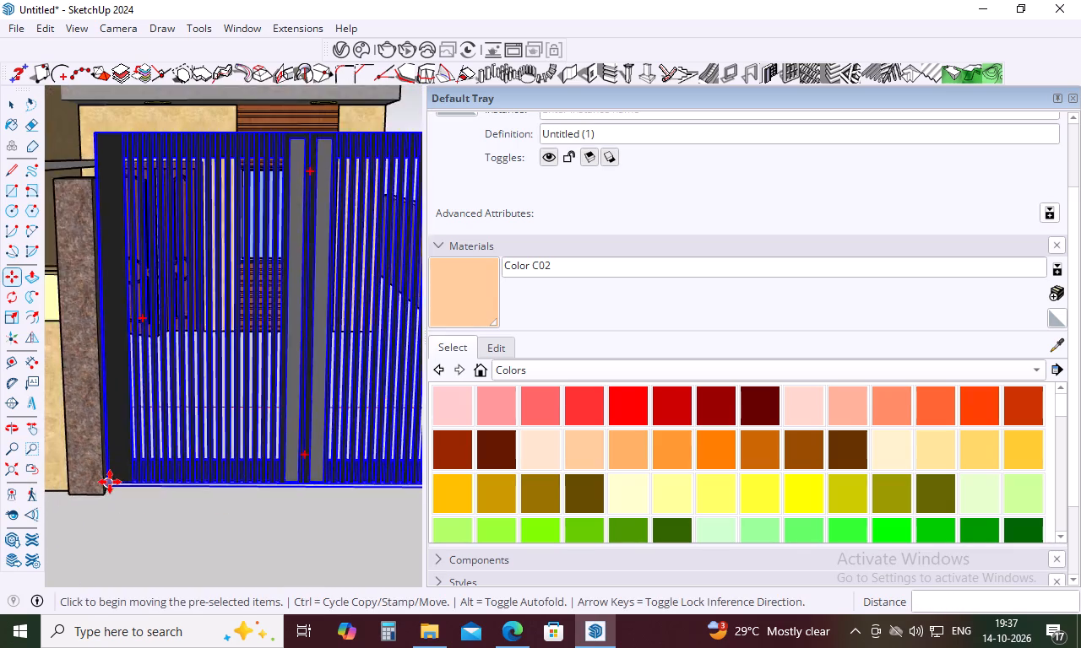
pyautogui.scroll(-11, 110, 482)
pyautogui.press('space')
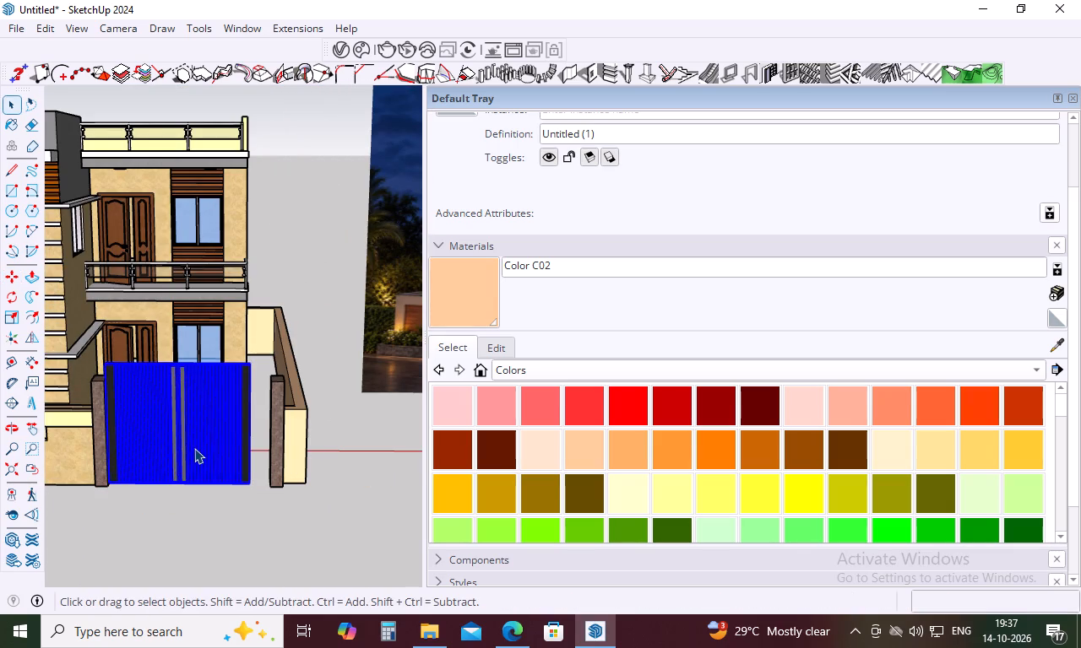
# Scale the gate by about 1.15 along red and 2.32 along green so it spans to the far pillar.
pyautogui.click(194, 445)
pyautogui.click(173, 413)
pyautogui.press('s')
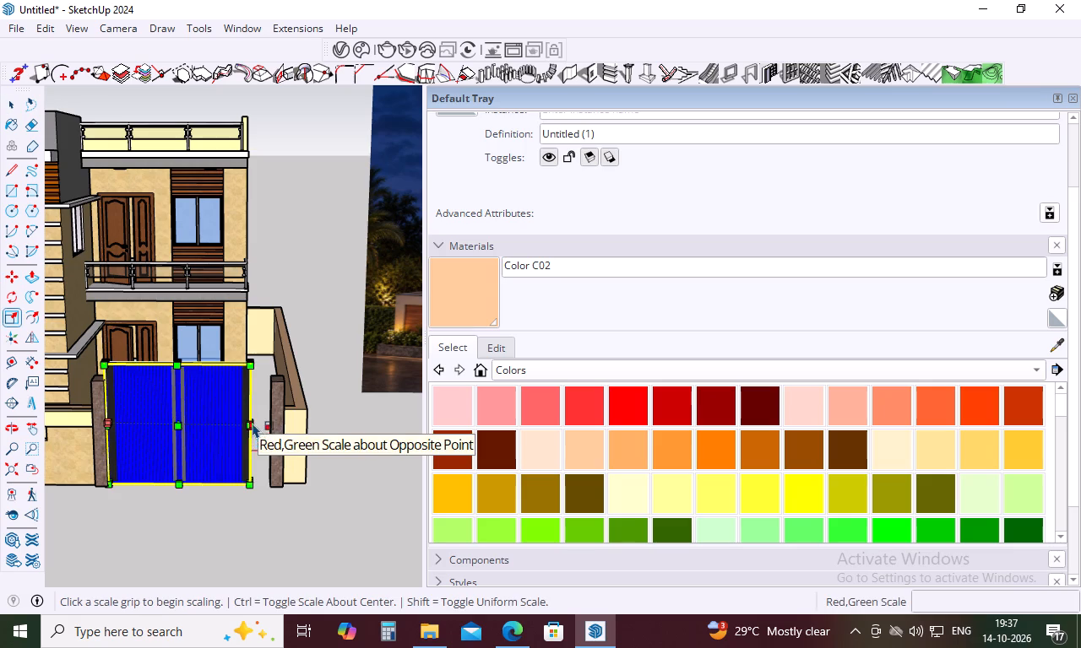
pyautogui.click(252, 422)
pyautogui.click(268, 421)
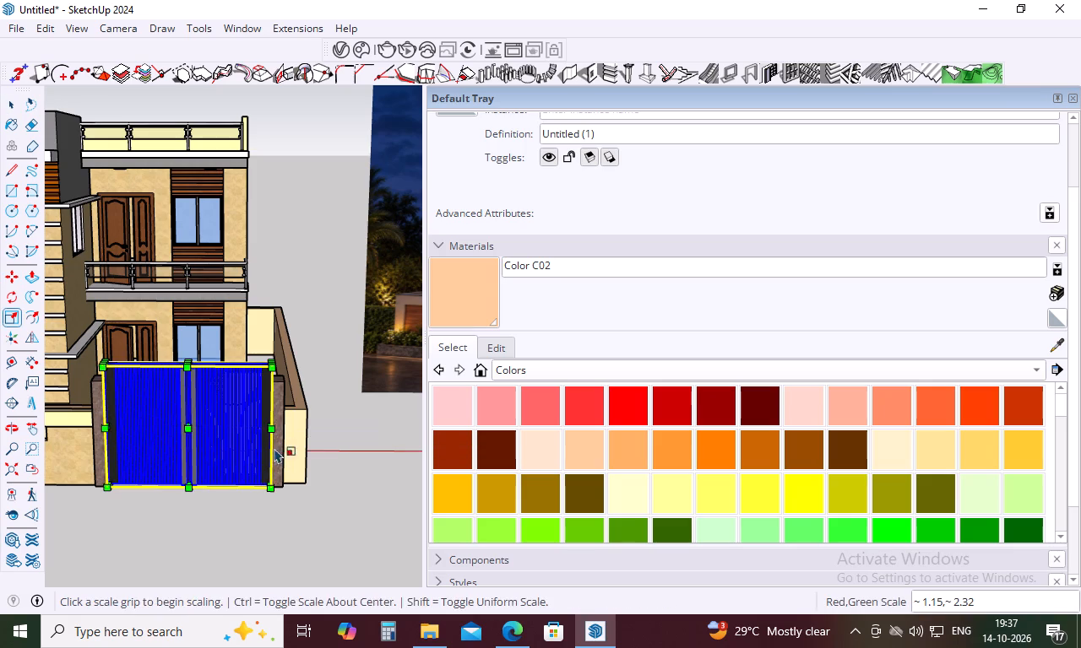
pyautogui.press('space')
pyautogui.click(332, 487)
# Compare the house front with its fitted gate against the reference image, including the planting along the boundary wall.
pyautogui.scroll(-5, 341, 435)
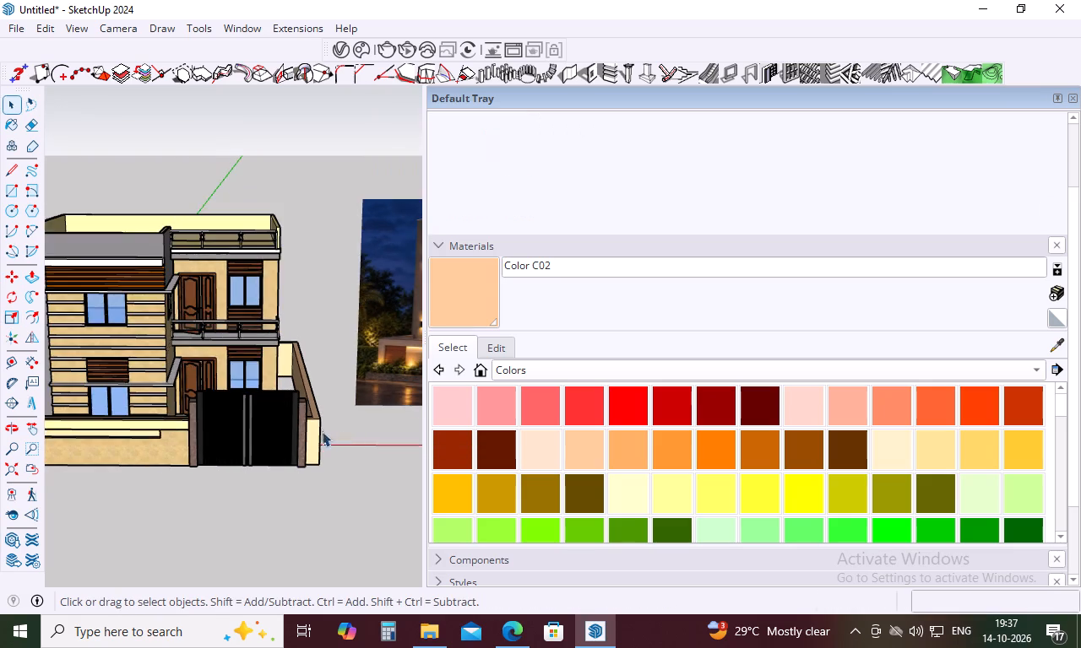
pyautogui.scroll(-6, 297, 402)
pyautogui.scroll(-6, 222, 375)
pyautogui.scroll(5, 380, 383)
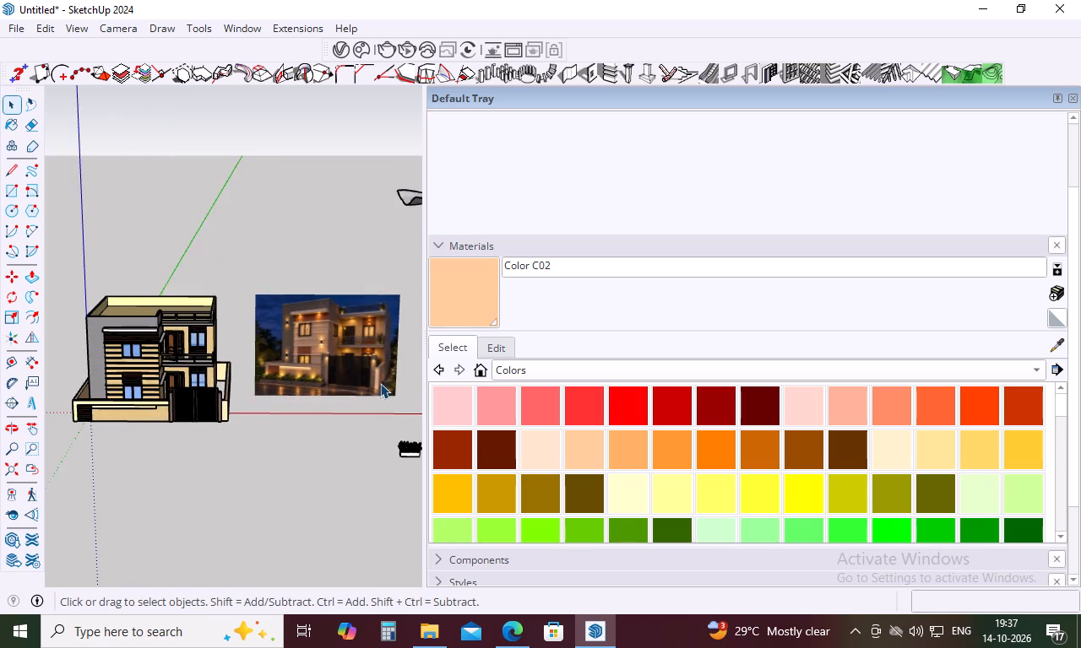
pyautogui.scroll(1, 380, 383)
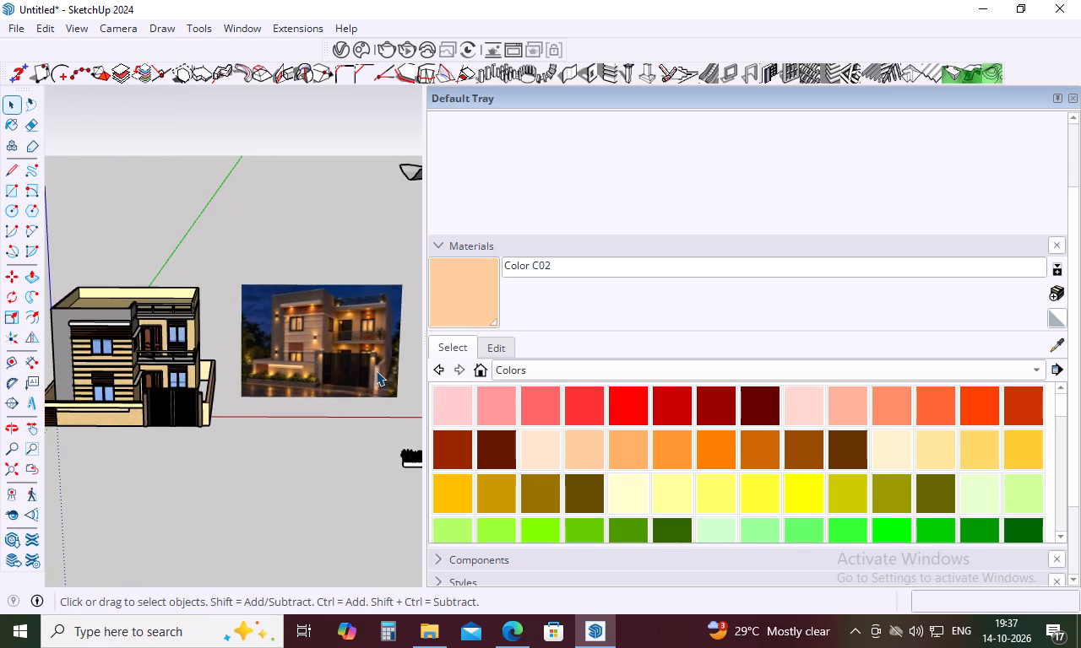
pyautogui.scroll(10, 310, 354)
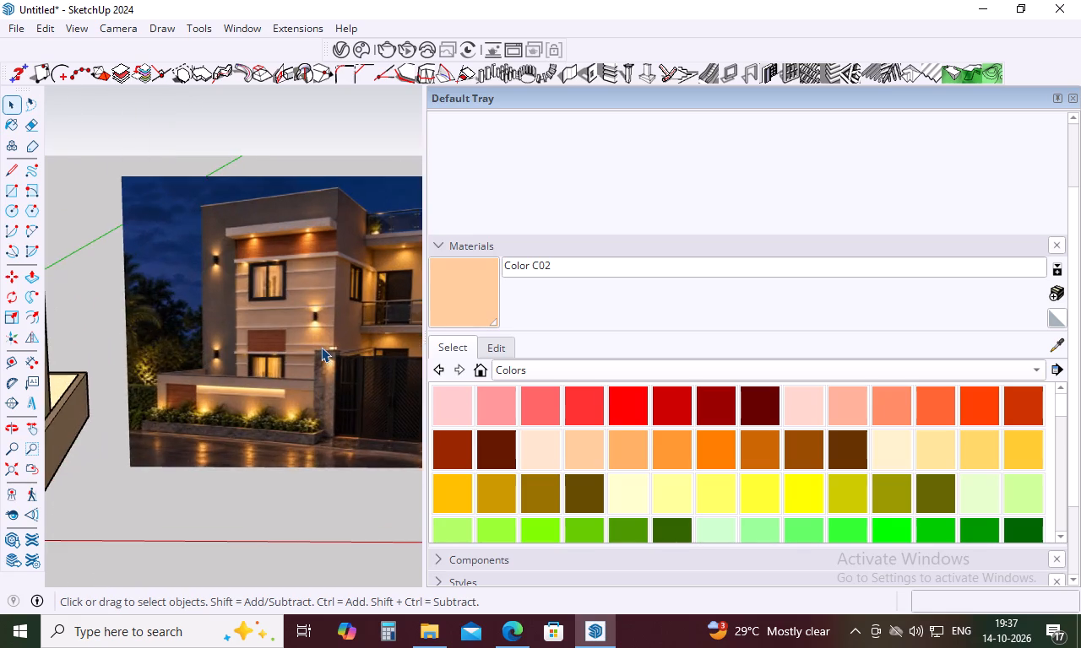
pyautogui.scroll(6, 329, 343)
pyautogui.scroll(-18, 329, 343)
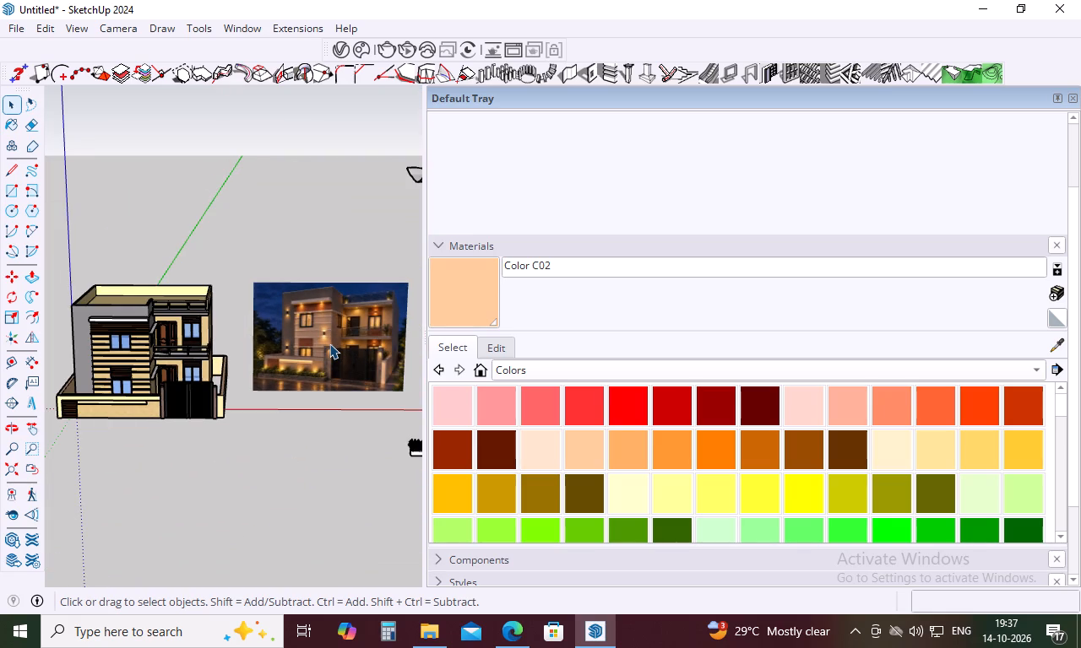
pyautogui.scroll(-4, 329, 343)
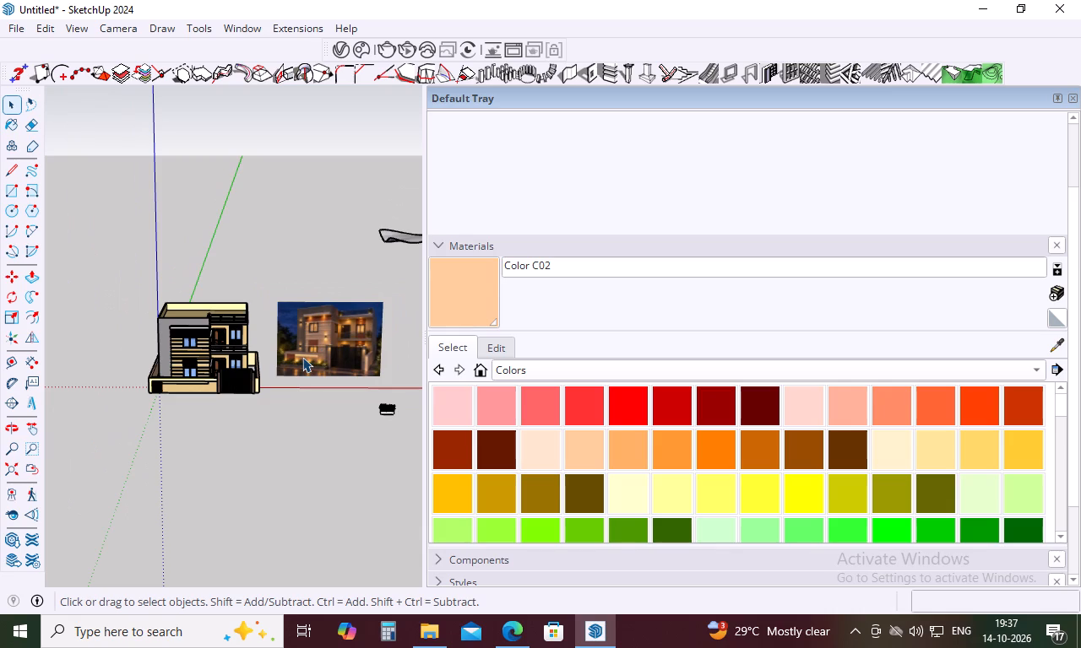
pyautogui.scroll(-2, 242, 358)
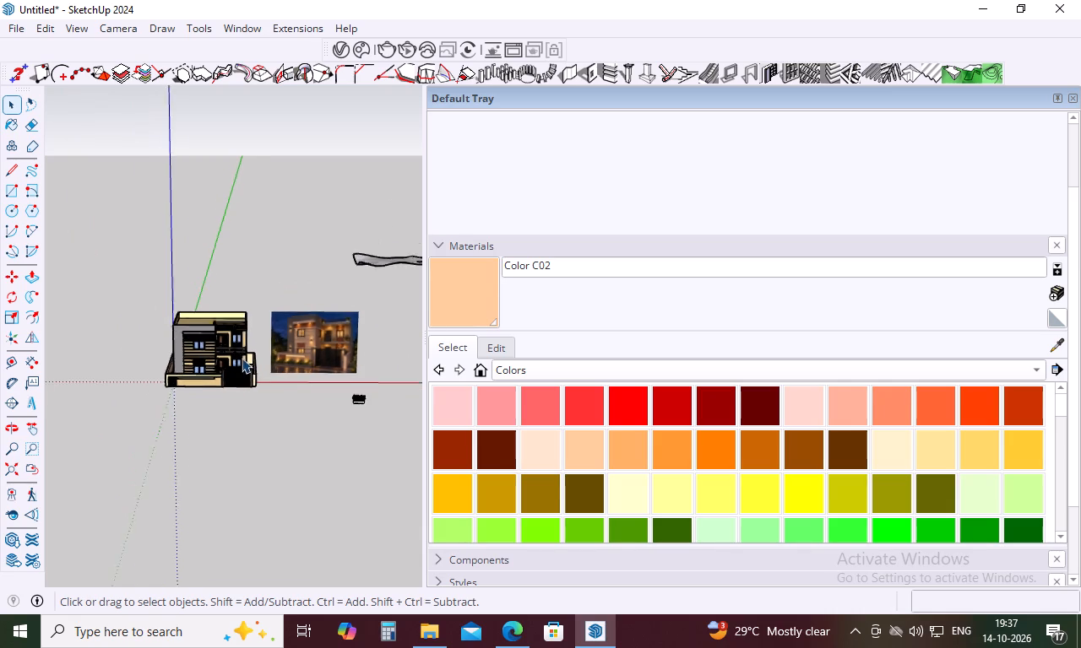
# Delete the long grey wavy strip from inside the group that also holds the planter.
pyautogui.scroll(-10, 242, 358)
pyautogui.scroll(7, 285, 375)
pyautogui.doubleClick(289, 375)
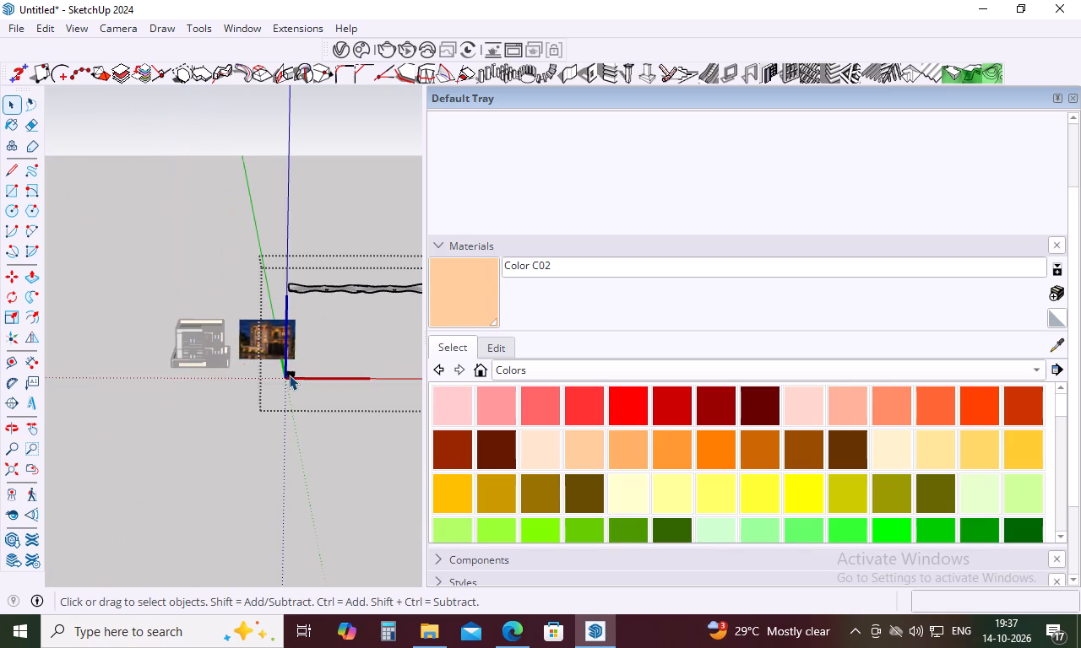
pyautogui.click(289, 375)
pyautogui.click(349, 289)
pyautogui.click(349, 289)
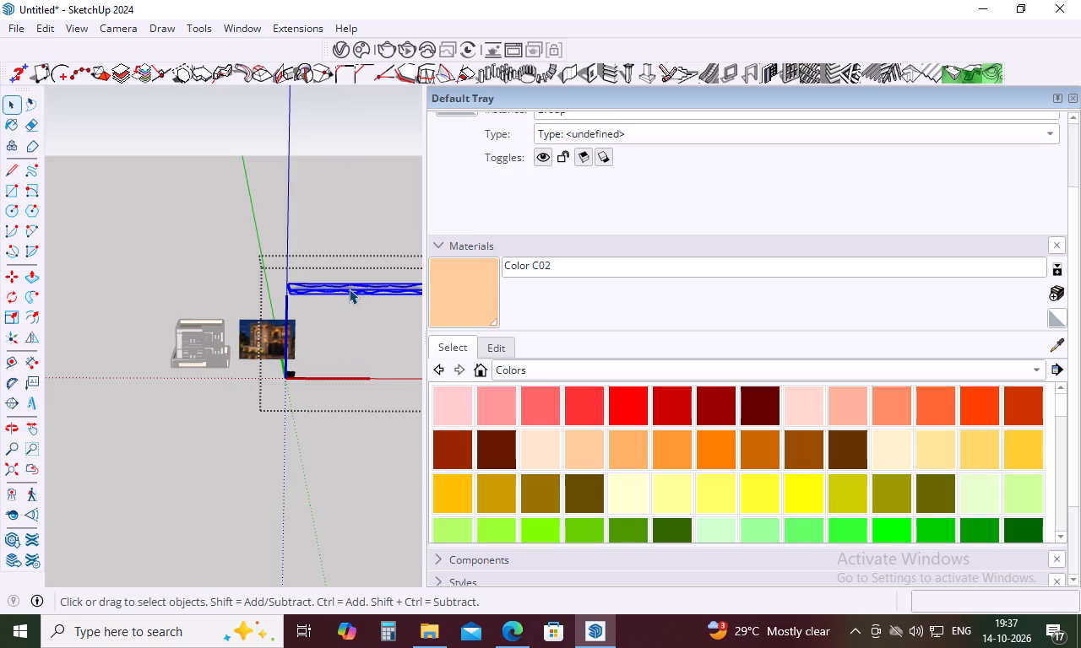
pyautogui.press('Delete')
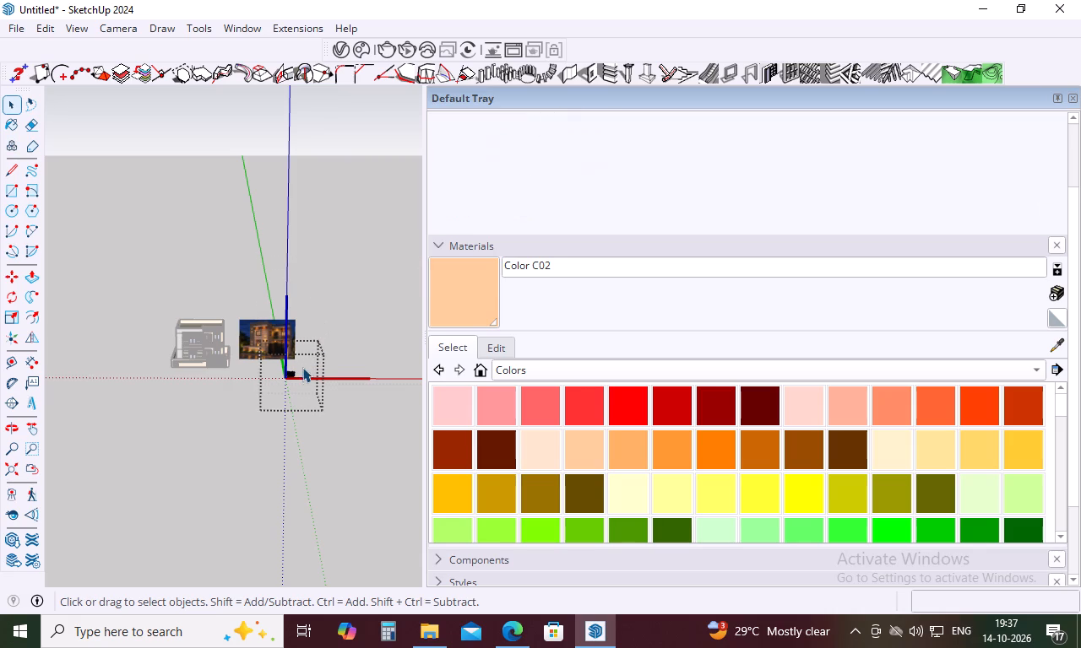
# Copy the plant-filled white planter box from inside its enclosing group.
pyautogui.scroll(6, 298, 374)
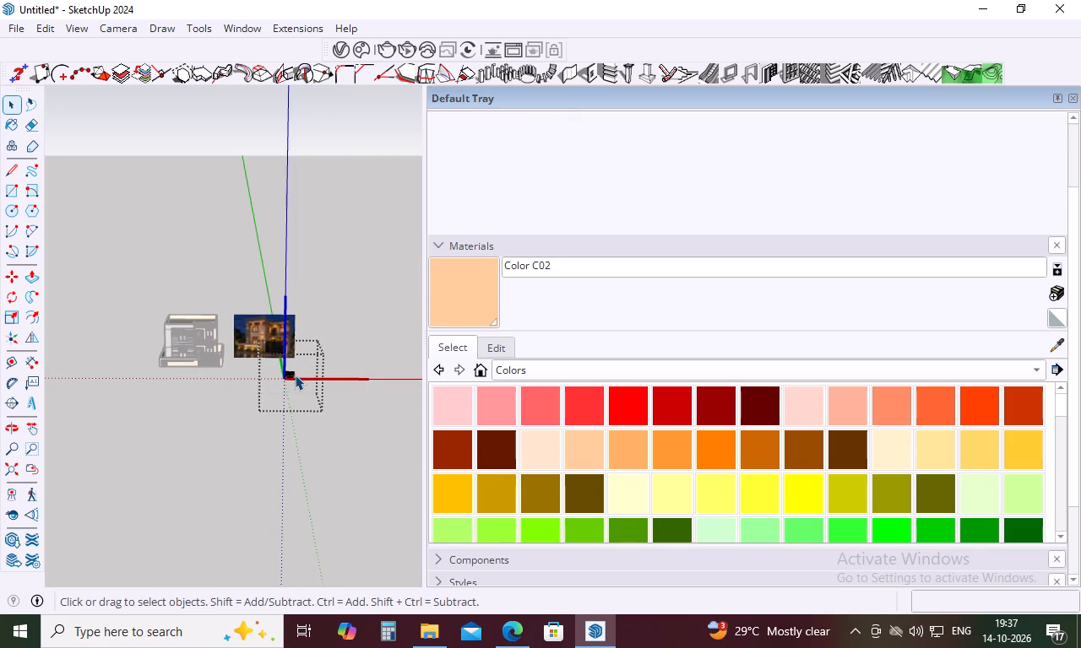
pyautogui.scroll(20, 295, 375)
pyautogui.scroll(18, 295, 375)
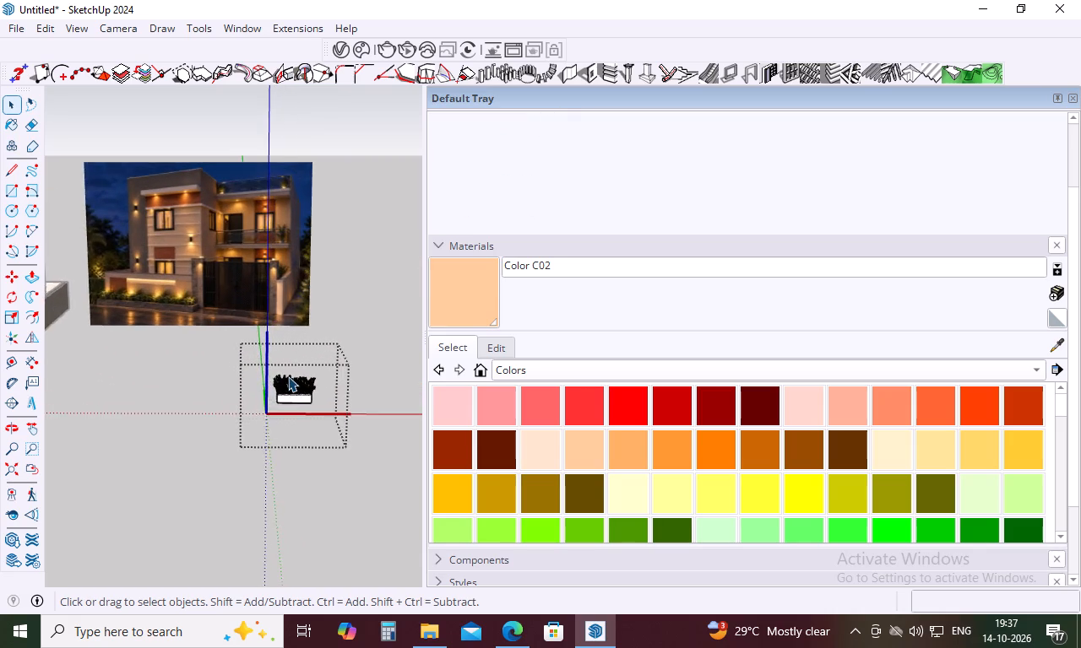
pyautogui.scroll(5, 288, 376)
pyautogui.moveTo(261, 380); pyautogui.dragTo(343, 424)
pyautogui.scroll(11, 272, 379)
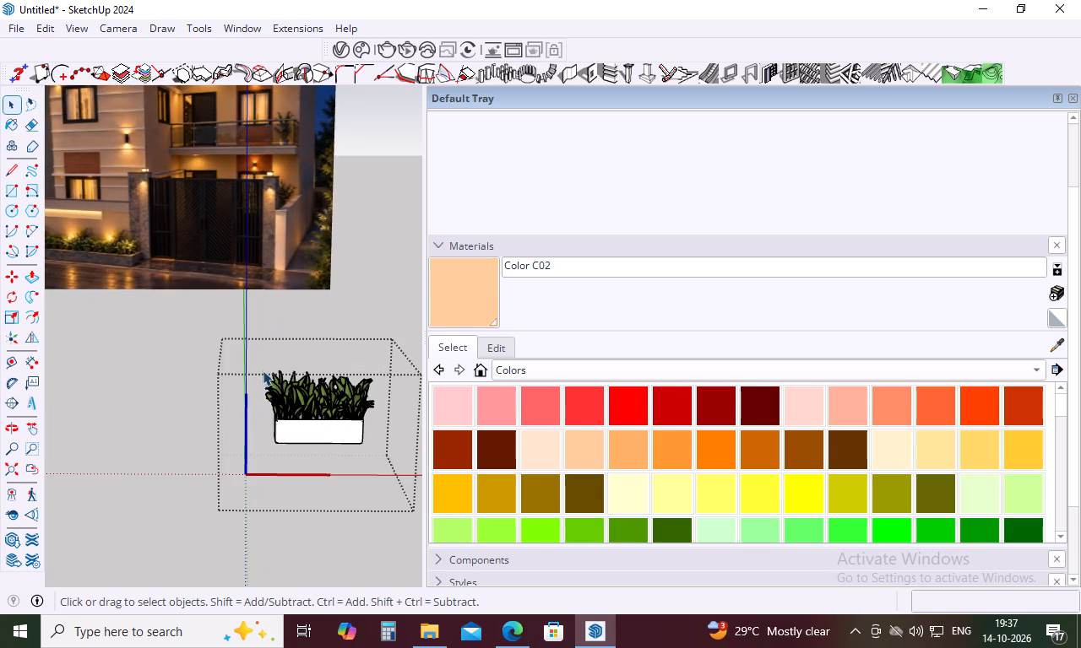
pyautogui.moveTo(254, 366); pyautogui.dragTo(375, 451)
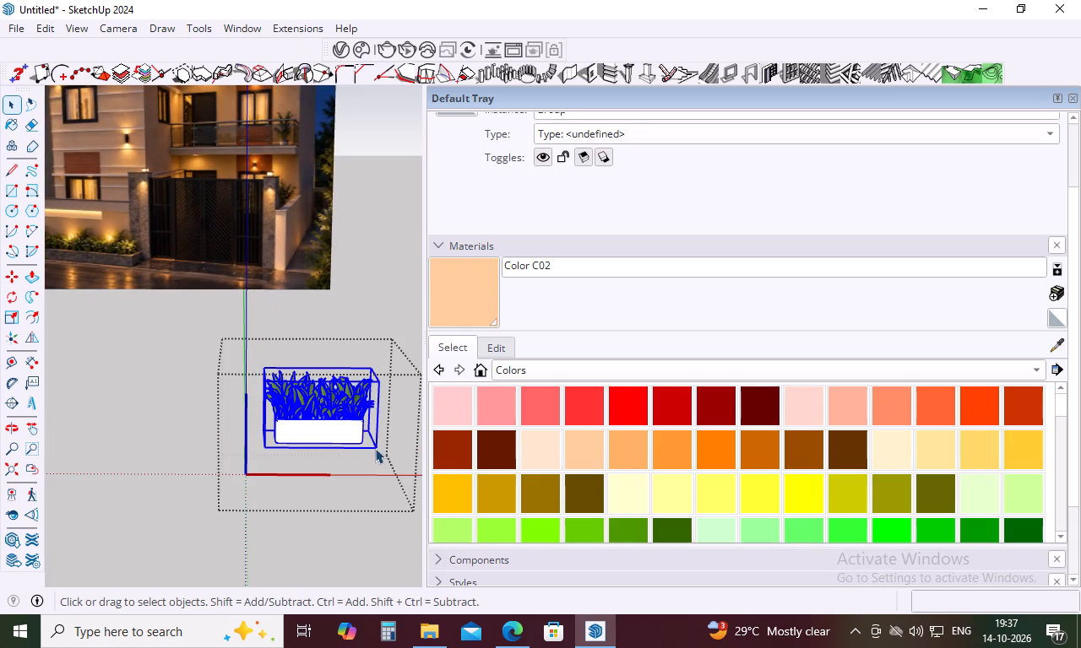
pyautogui.hotkey('ctrl', 'c')
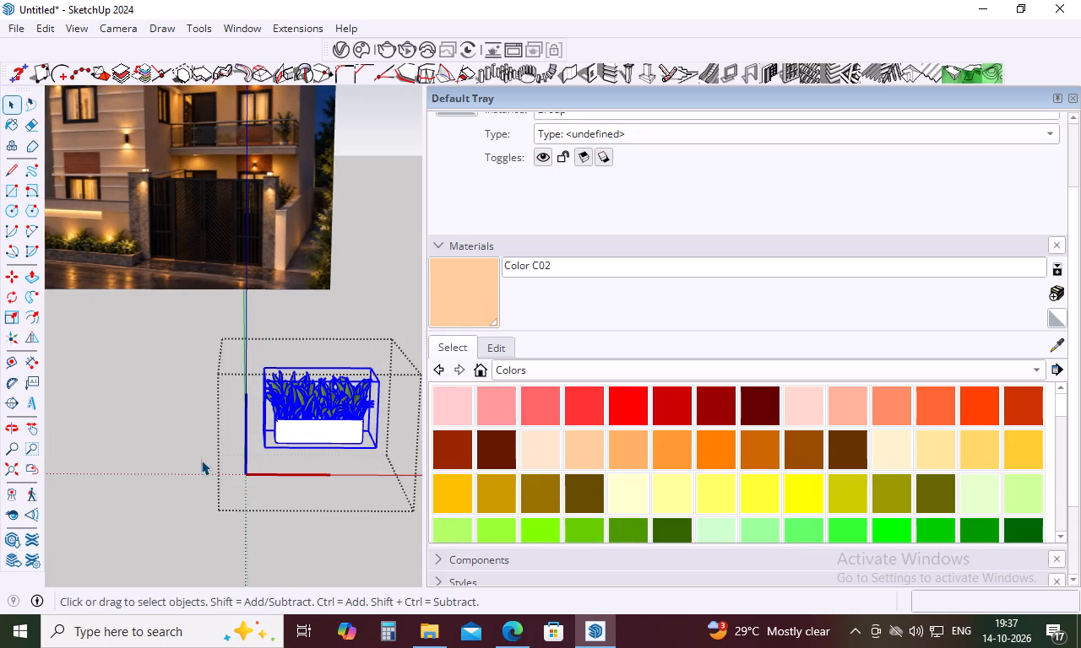
# Delete the original planter group in front of the reference image.
pyautogui.click(186, 456)
pyautogui.click(285, 426)
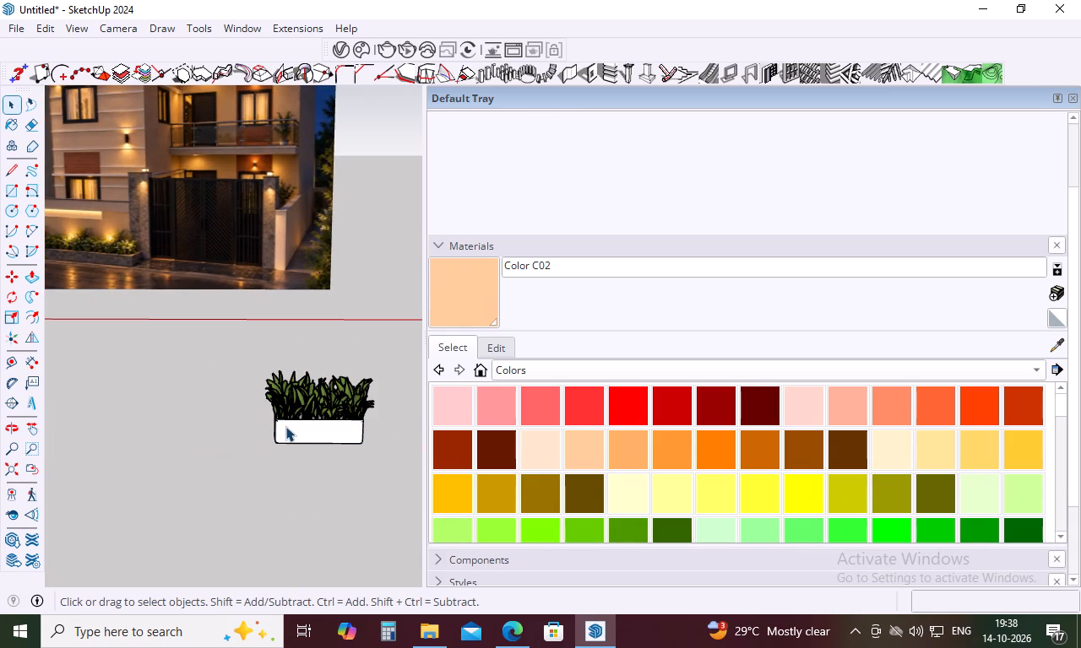
pyautogui.press('Delete')
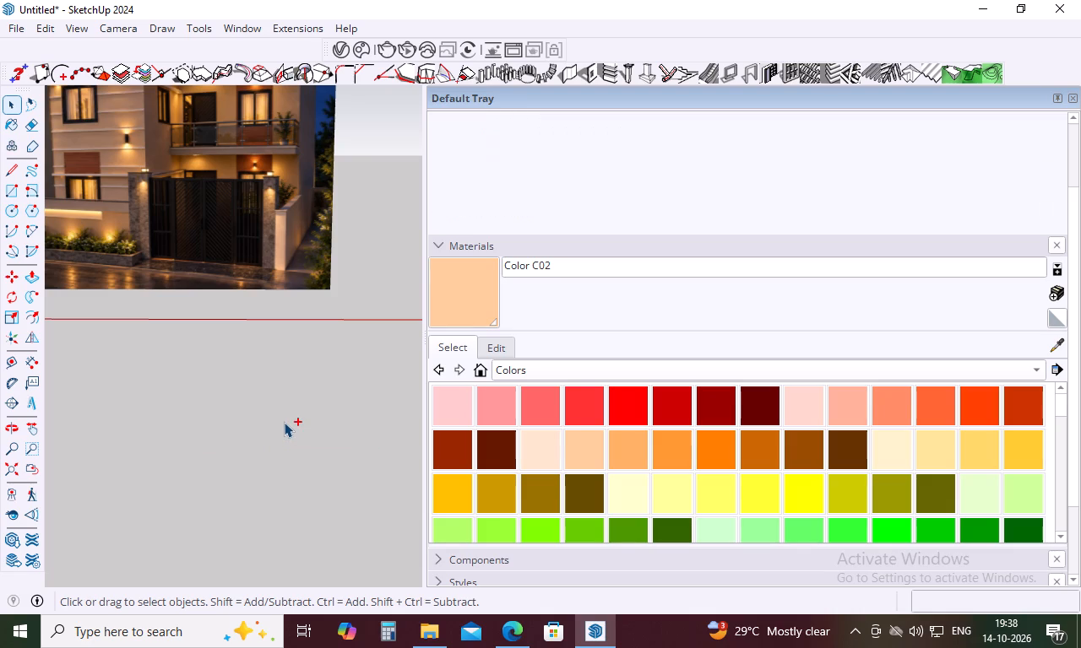
# Paste the copied planter in front of the front boundary wall's outer corner, beside the wood-slat panel.
pyautogui.hotkey('ctrl', 'v')
pyautogui.scroll(-16, 320, 402)
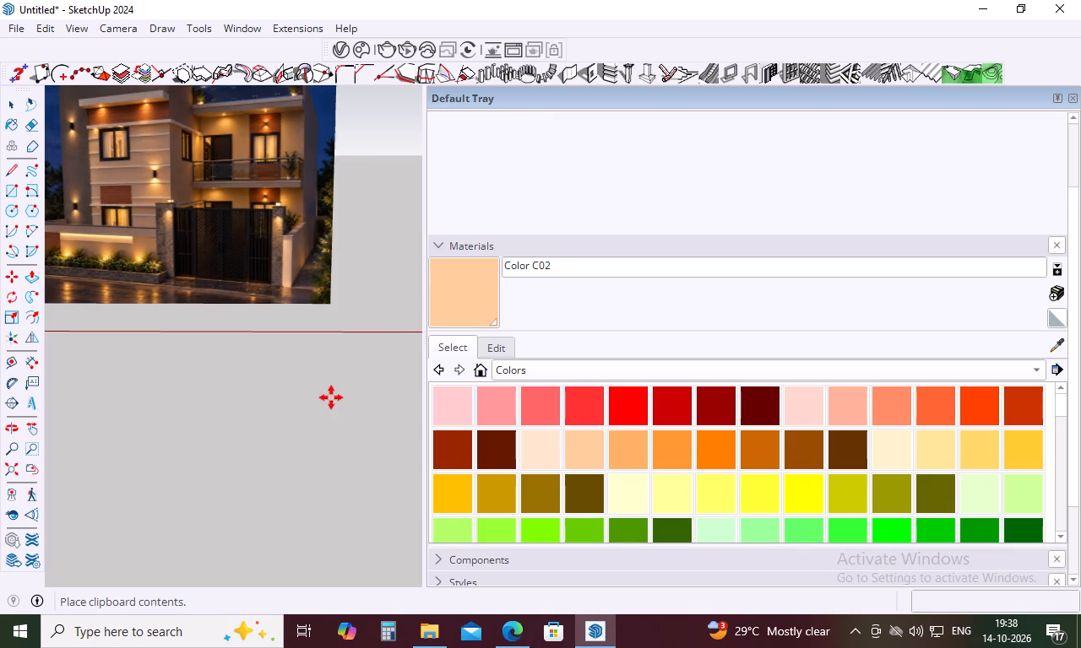
pyautogui.scroll(-18, 345, 359)
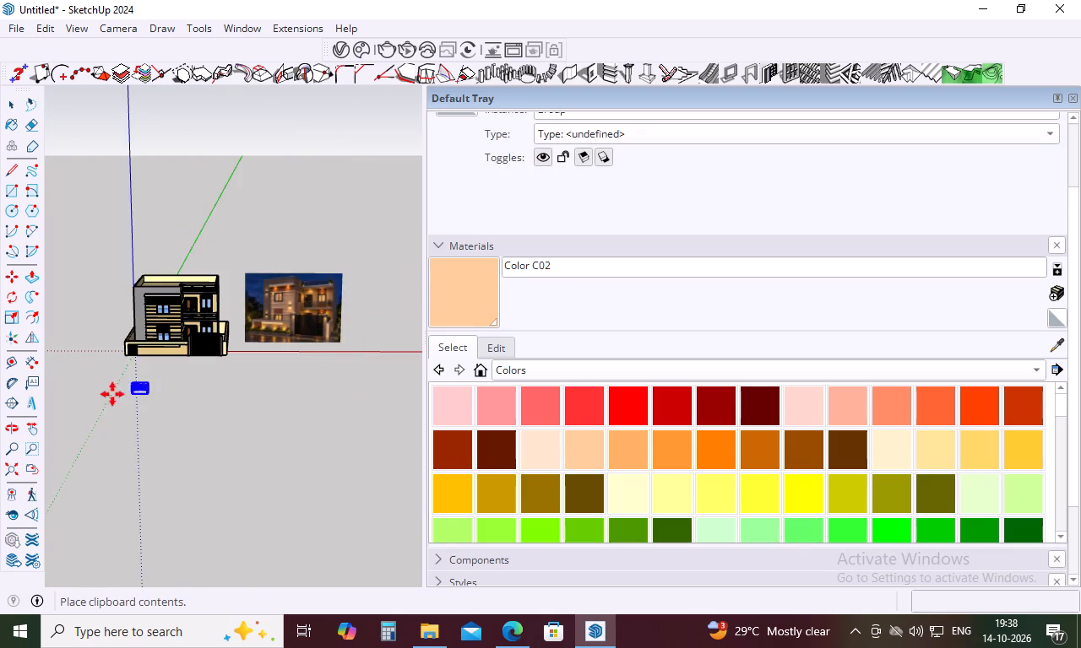
pyautogui.scroll(6, 117, 370)
pyautogui.scroll(17, 139, 351)
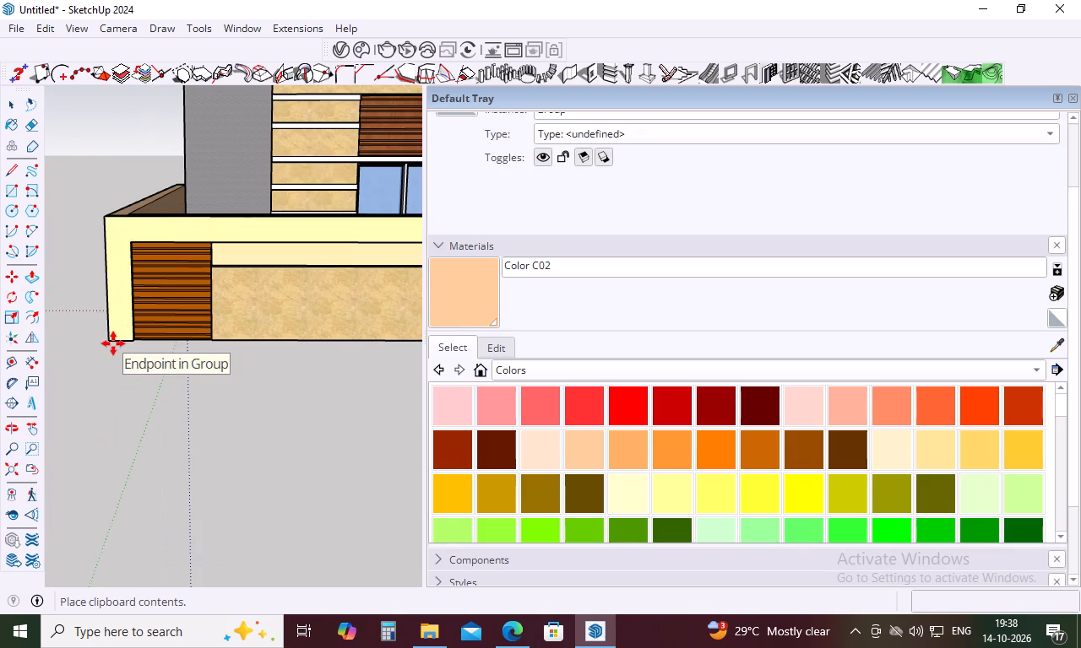
pyautogui.click(127, 397)
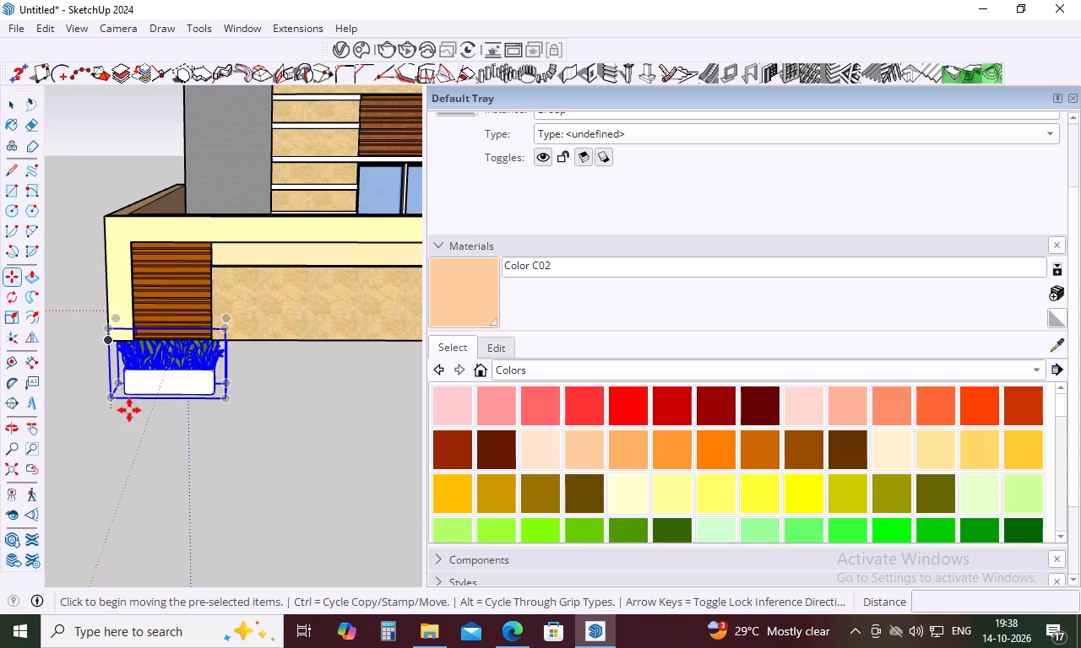
# Move the planter by its base corner onto the bottom corner endpoint of the front boundary wall.
pyautogui.moveTo(129, 410); pyautogui.dragTo(421, 408, button='middle')
pyautogui.click(235, 402)
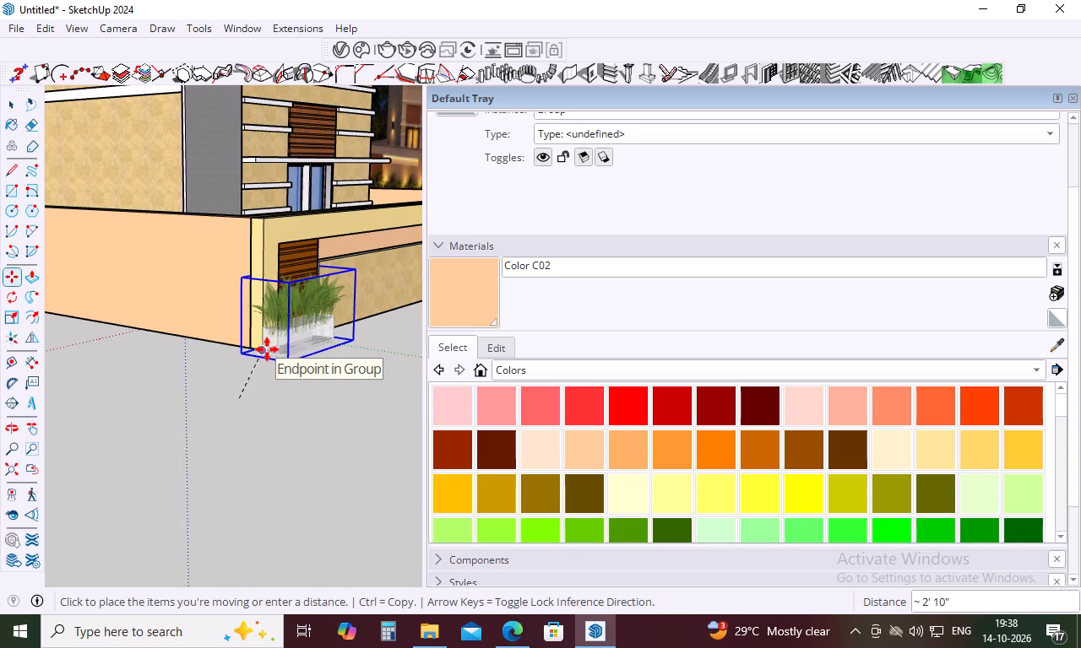
pyautogui.click(267, 349)
# Scale the planter lengthwise and in depth from its outer corner so it spans about half of the front boundary wall.
pyautogui.moveTo(285, 359); pyautogui.dragTo(136, 425, button='middle')
pyautogui.press('s')
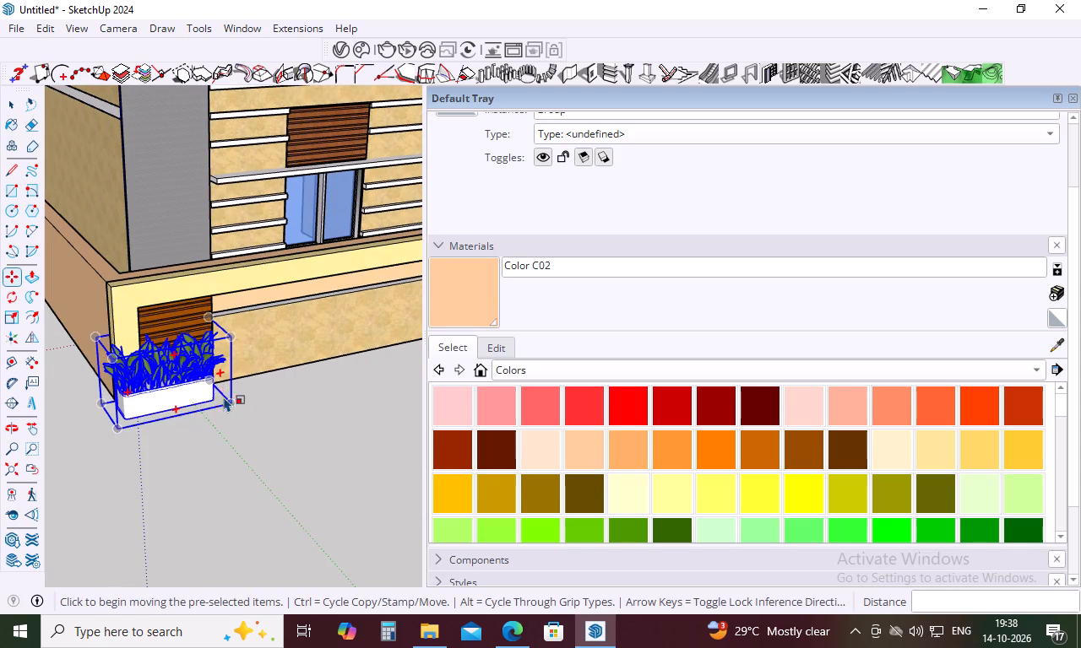
pyautogui.scroll(-5, 258, 409)
pyautogui.moveTo(280, 410); pyautogui.dragTo(103, 423, button='middle')
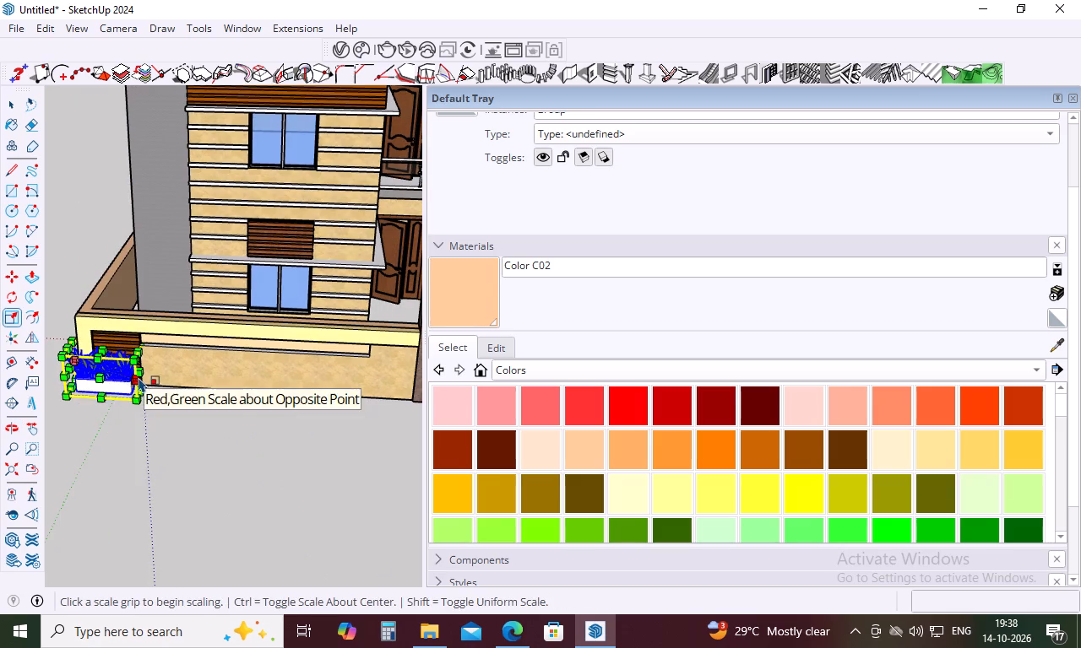
pyautogui.click(139, 377)
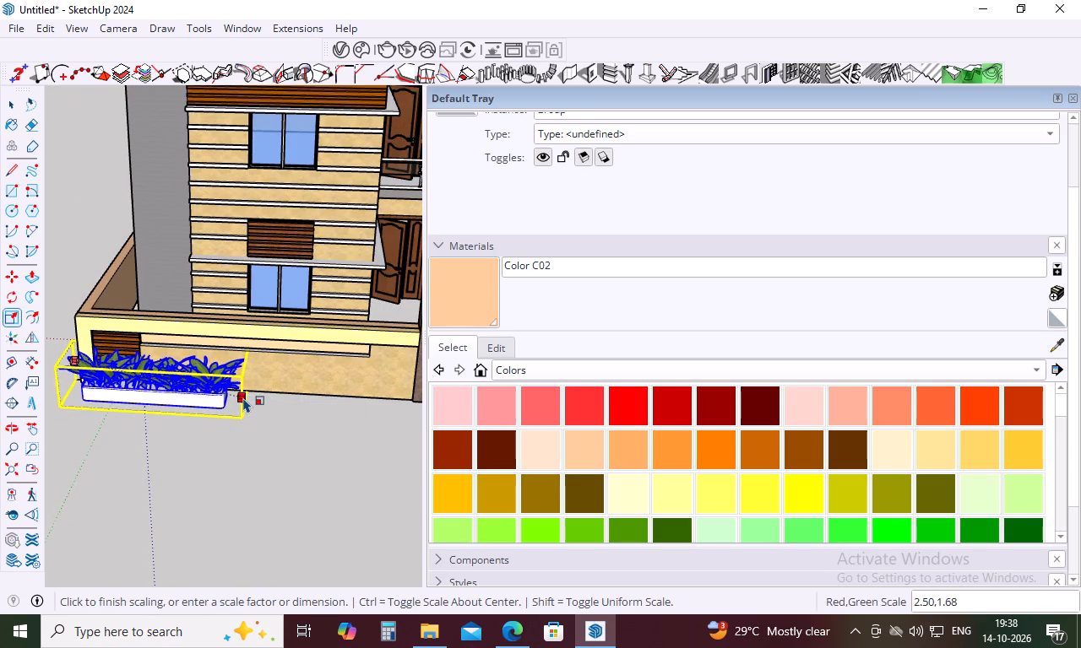
pyautogui.click(253, 397)
pyautogui.press('space')
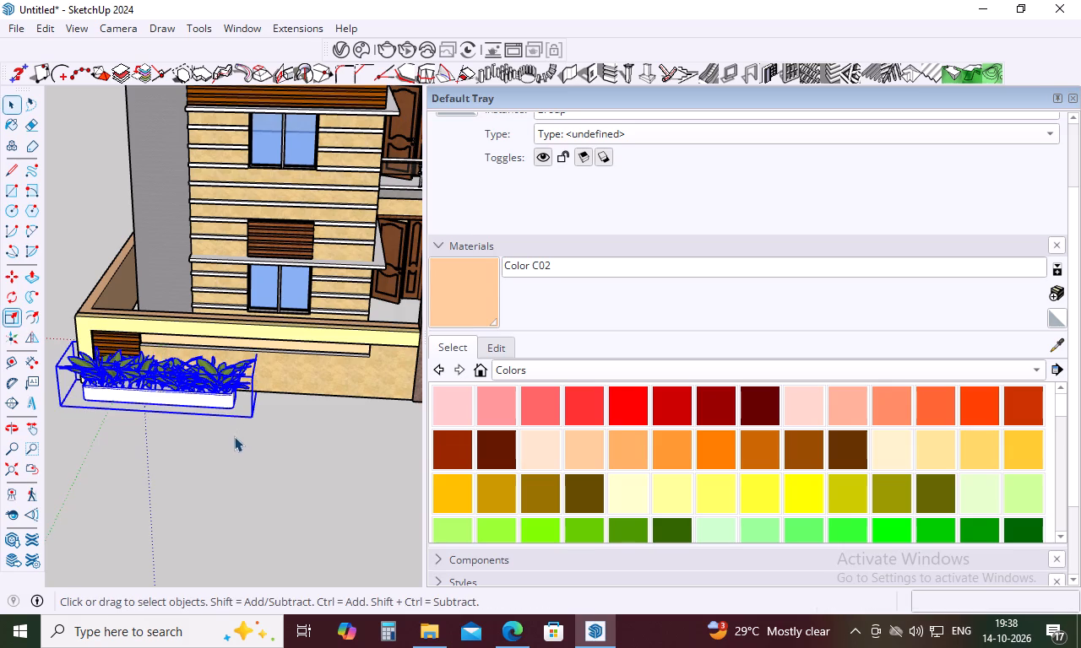
# Copy the enlarged planter about 9' 9" along the front boundary wall, placing the copy end to end with the first.
pyautogui.press('m')
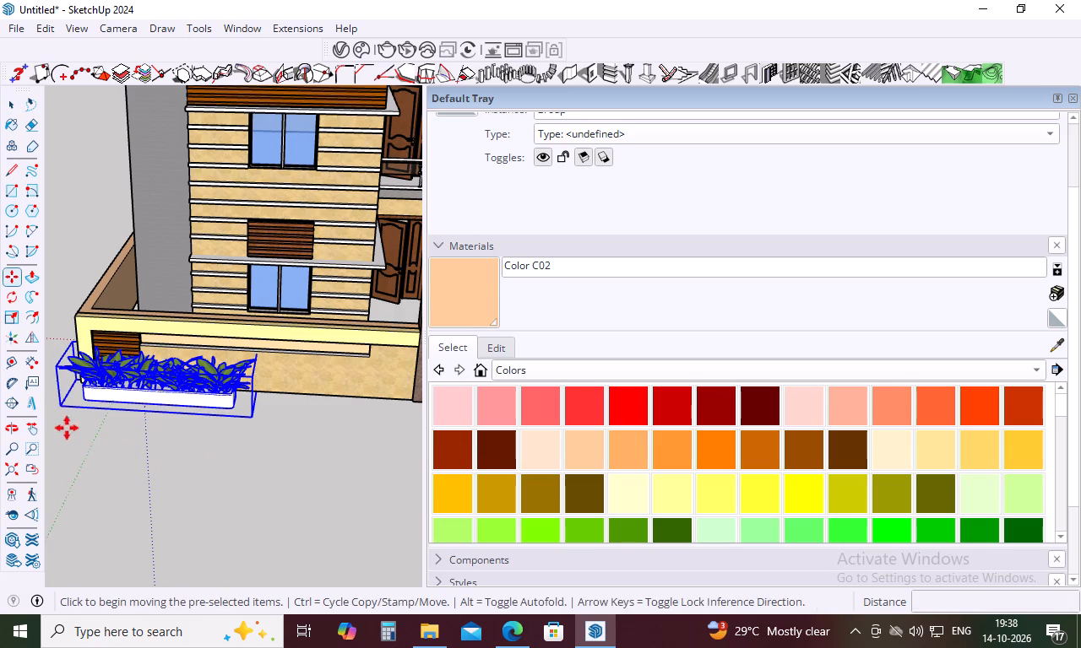
pyautogui.scroll(9, 92, 397)
pyautogui.click(84, 402)
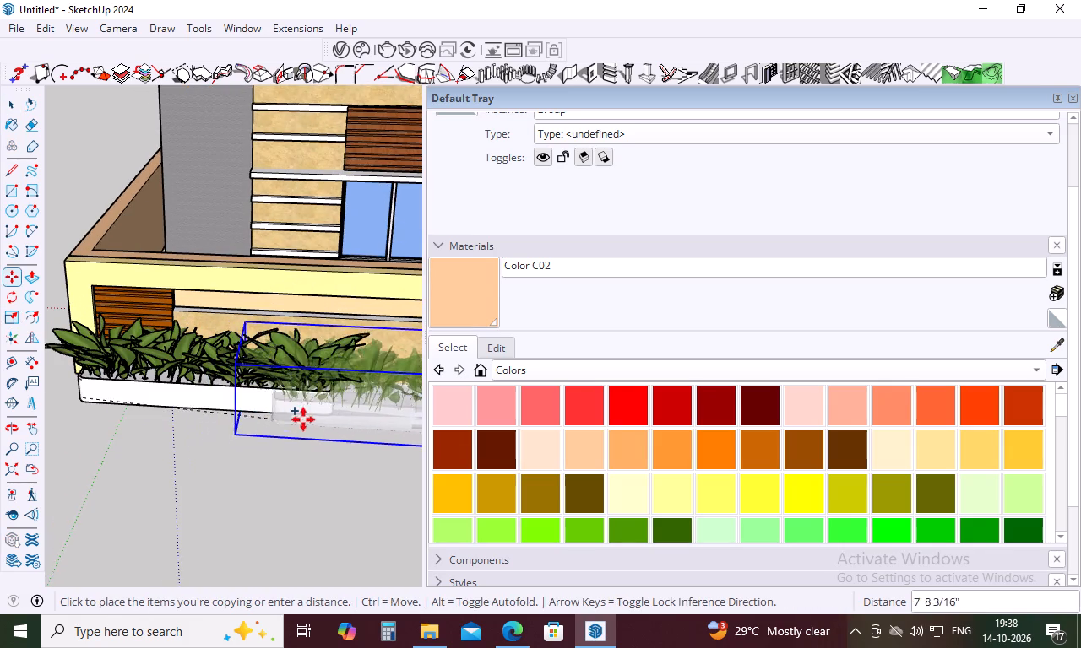
pyautogui.click(335, 415)
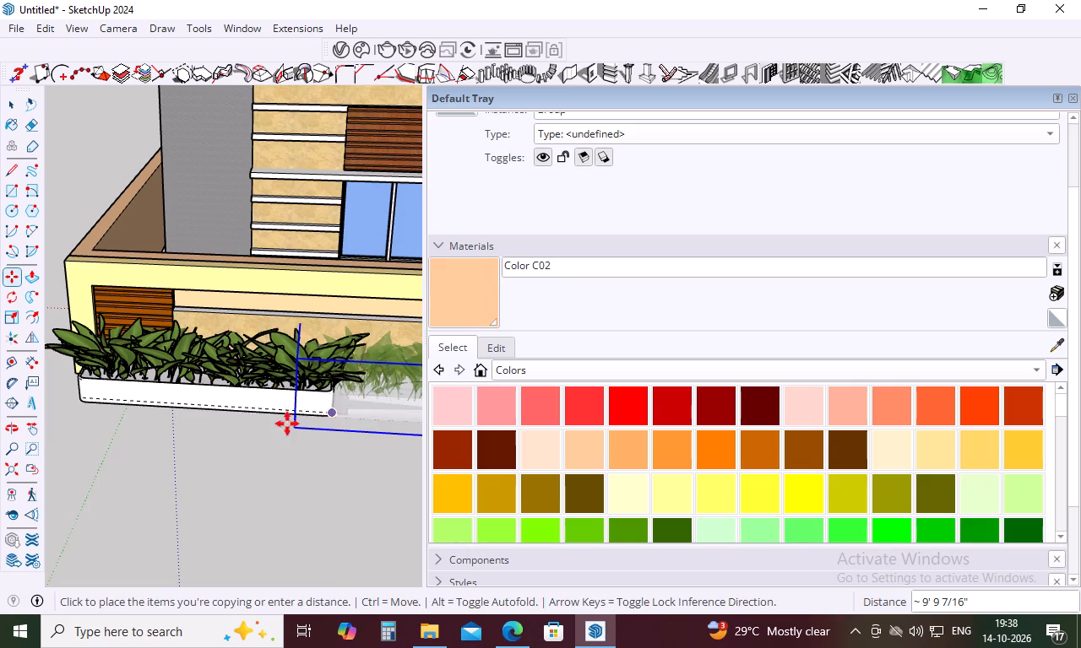
pyautogui.scroll(-16, 245, 402)
pyautogui.scroll(-5, 234, 391)
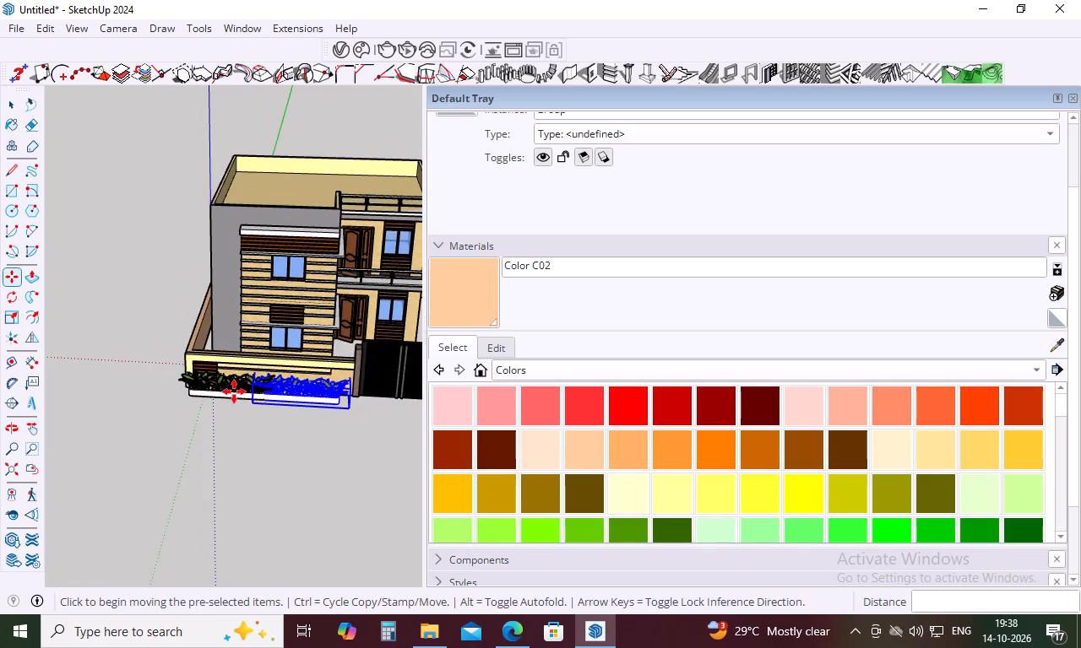
pyautogui.press('space')
pyautogui.click(306, 467)
# Stretch the second planter lengthwise by a factor of about 1.16 toward the gate pillar, keeping its depth.
pyautogui.scroll(6, 323, 428)
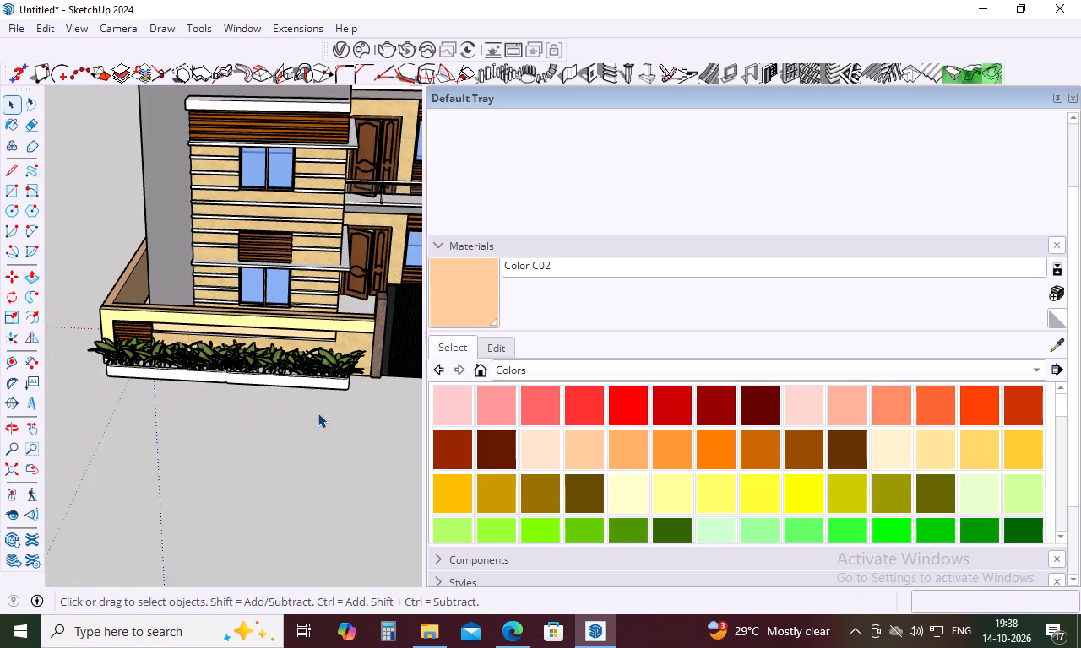
pyautogui.scroll(11, 253, 369)
pyautogui.click(240, 382)
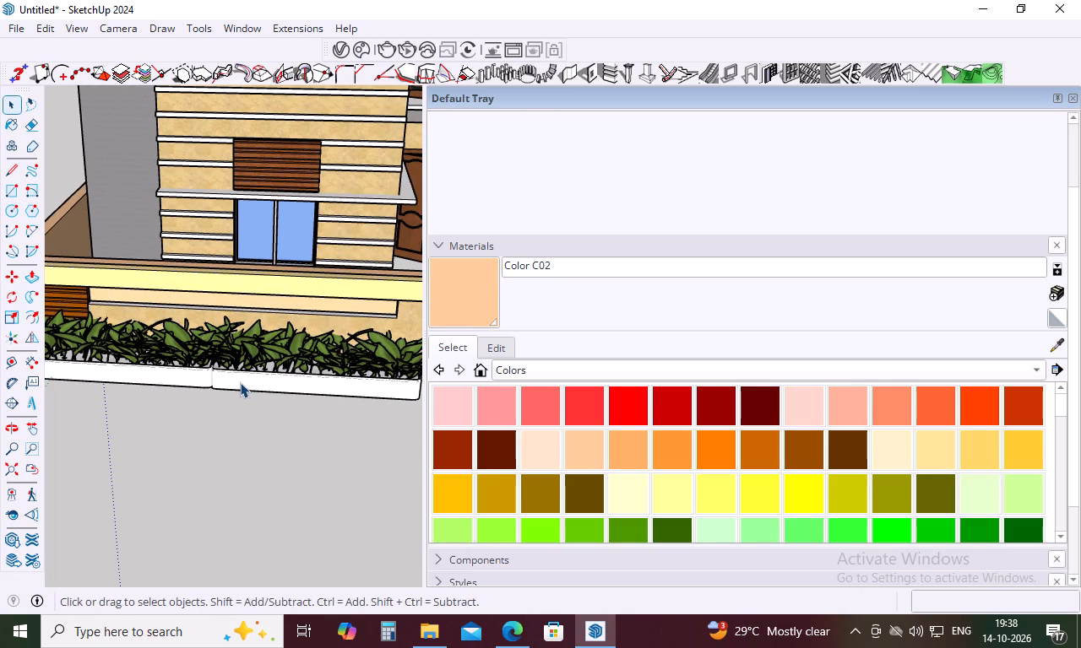
pyautogui.press('s')
pyautogui.scroll(-5, 111, 382)
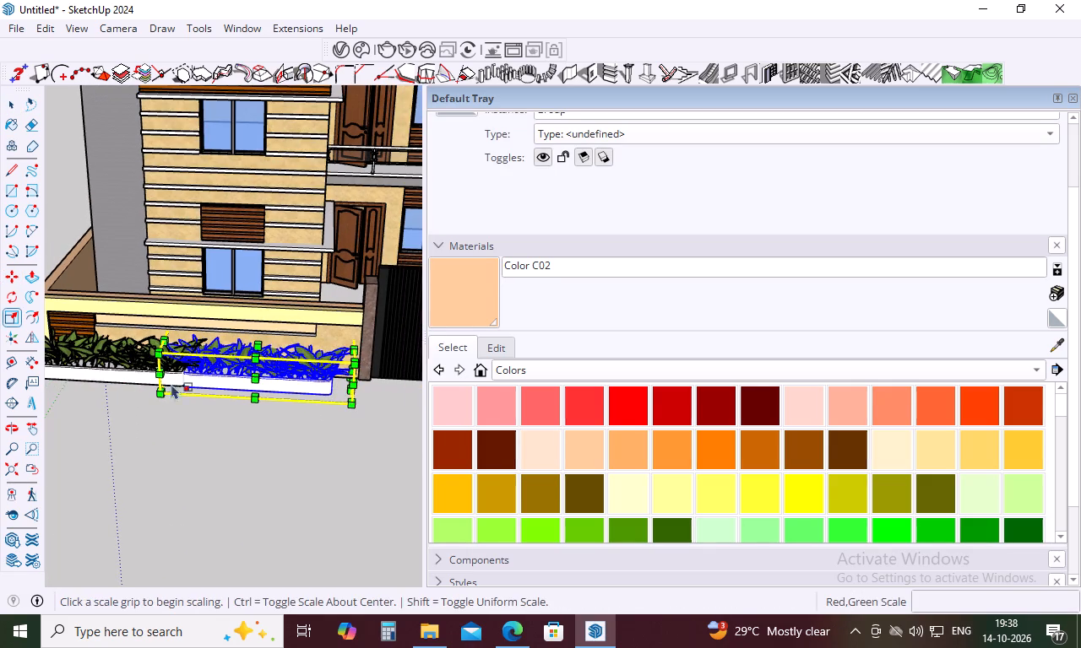
pyautogui.click(350, 383)
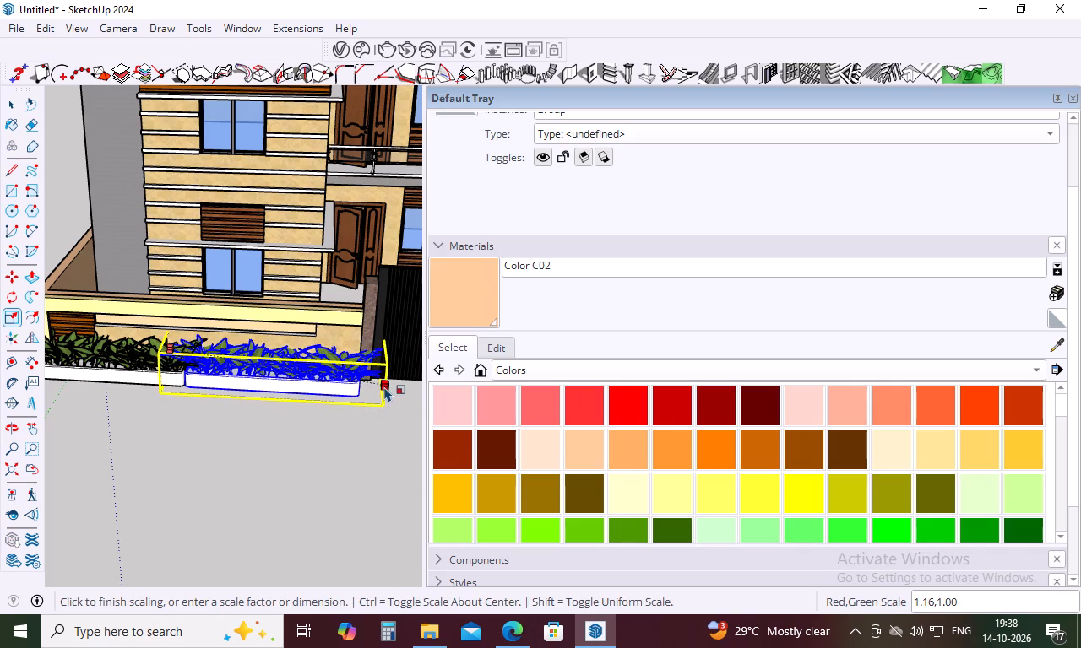
pyautogui.click(384, 386)
pyautogui.press('space')
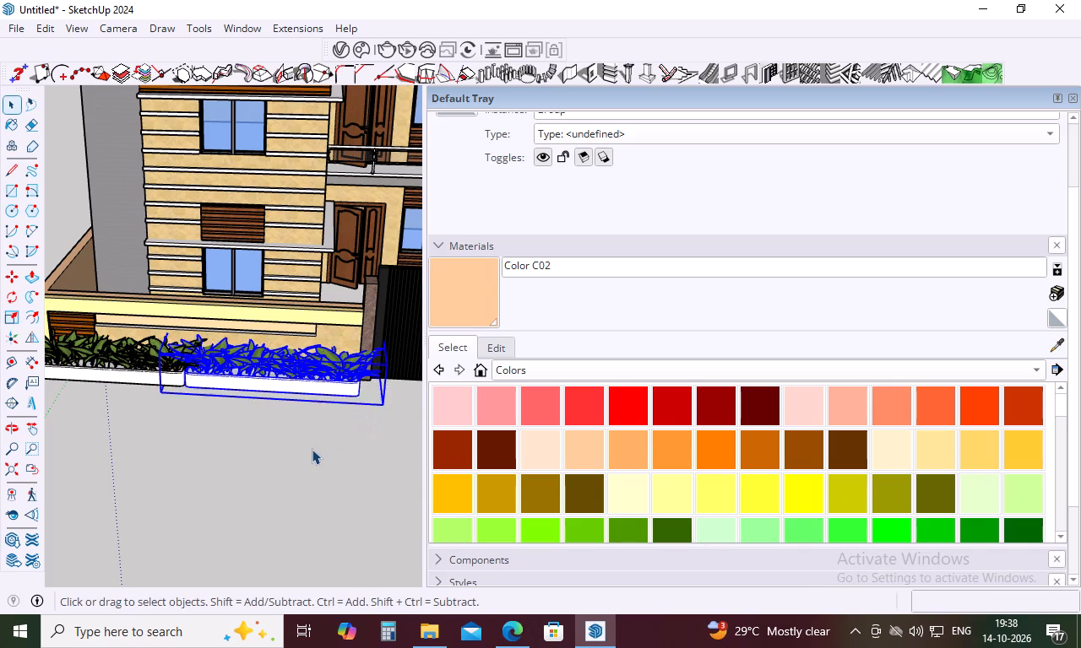
pyautogui.click(312, 449)
# Compare the house front, planters and gate with the reference image.
pyautogui.scroll(-6, 134, 334)
pyautogui.moveTo(295, 379); pyautogui.dragTo(309, 346, button='middle')
pyautogui.scroll(-2, 186, 285)
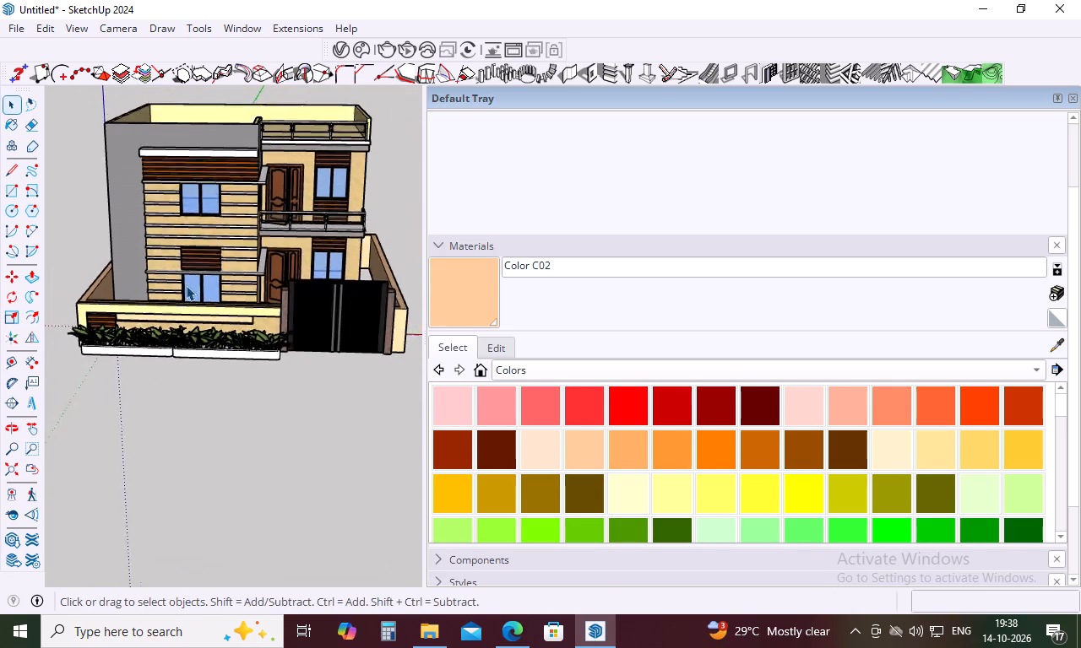
pyautogui.scroll(-12, 186, 285)
pyautogui.moveTo(182, 317); pyautogui.dragTo(179, 267, button='middle')
pyautogui.scroll(5, 348, 286)
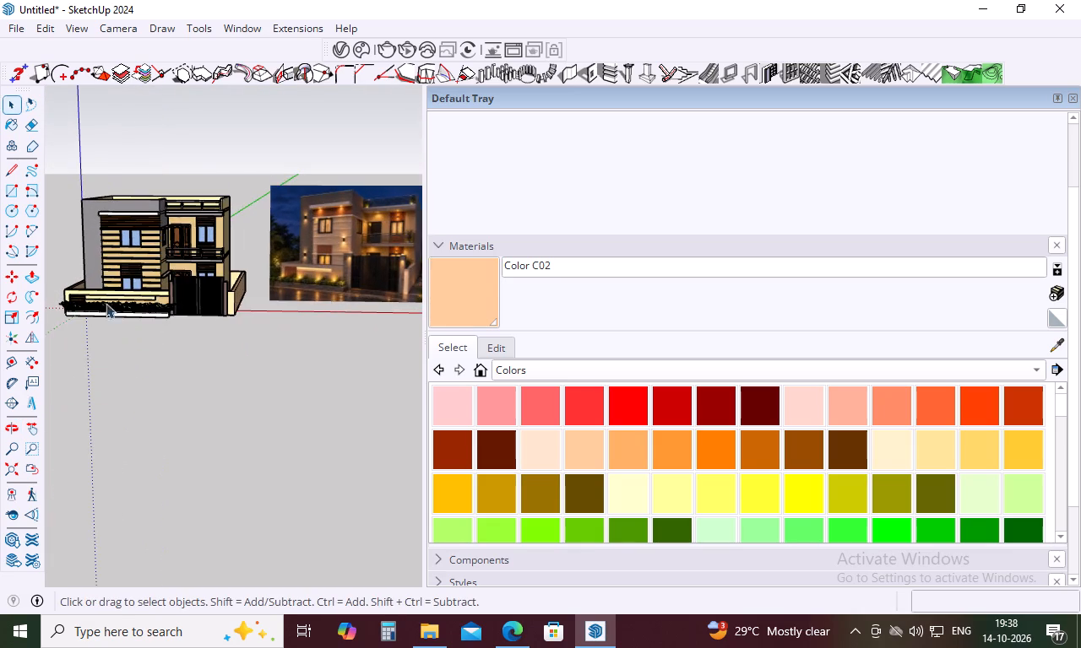
pyautogui.scroll(5, 85, 303)
pyautogui.moveTo(210, 321); pyautogui.dragTo(175, 332, button='middle')
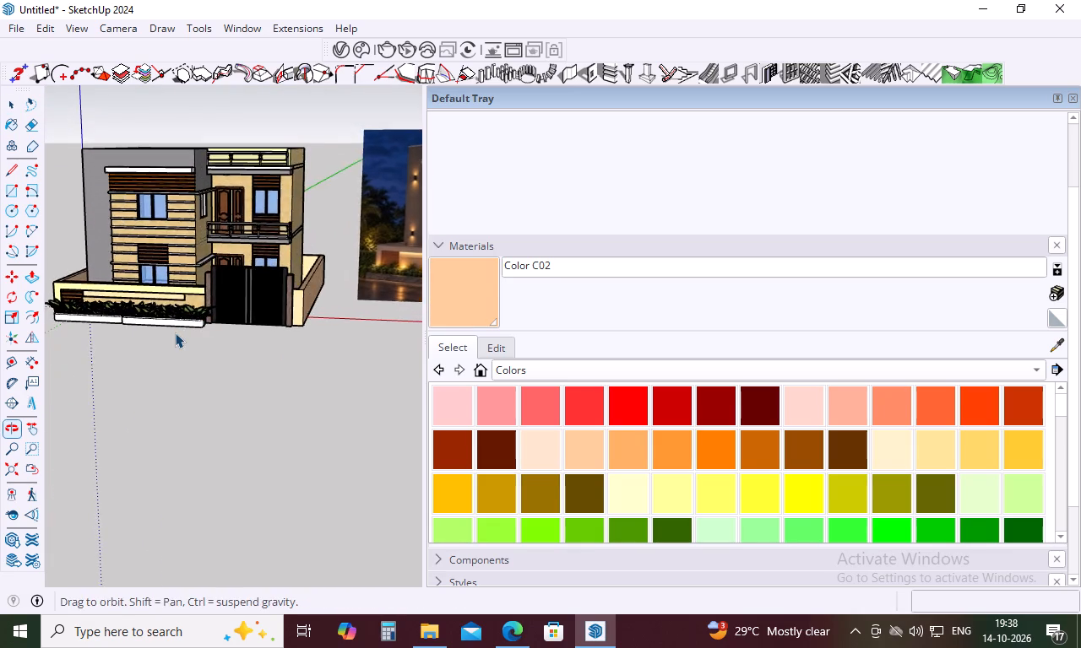
pyautogui.scroll(-10, 175, 332)
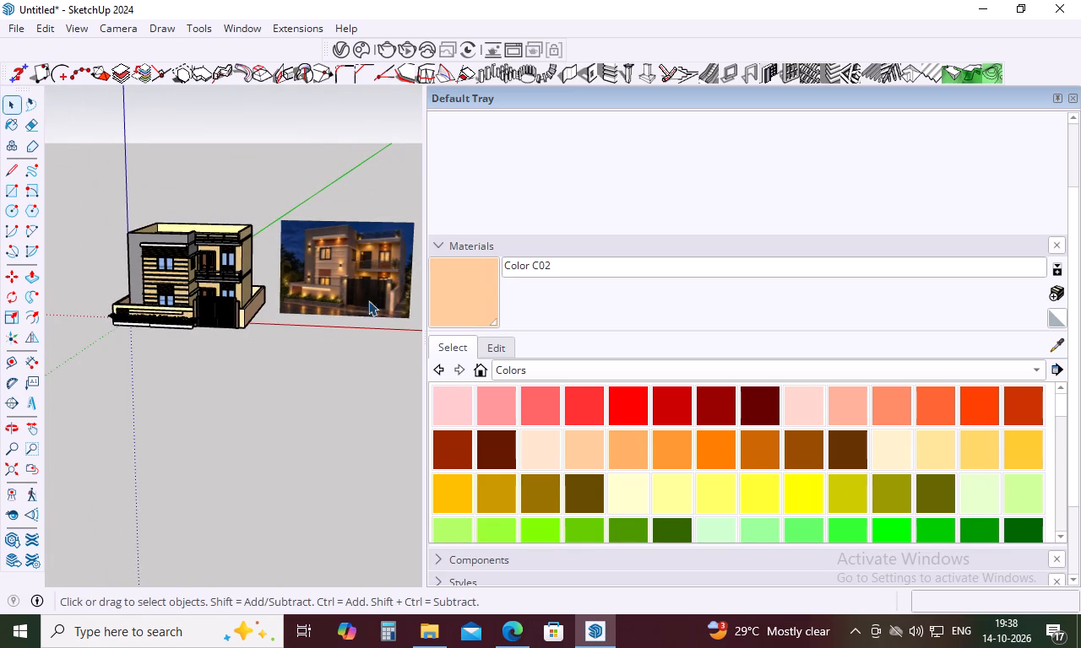
pyautogui.scroll(15, 387, 285)
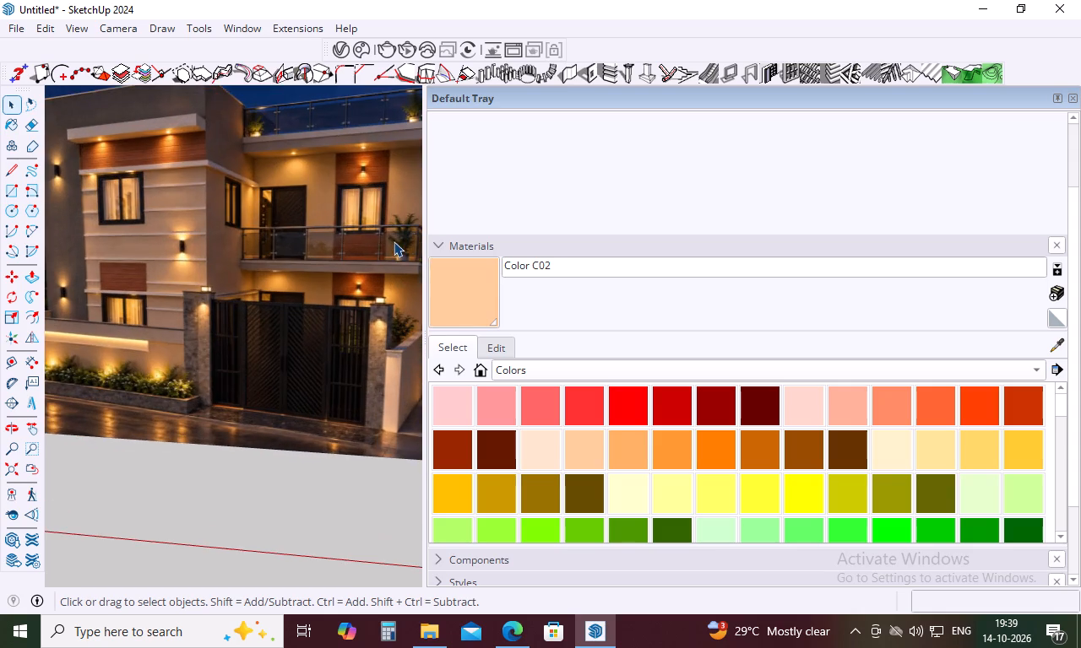
pyautogui.scroll(4, 311, 197)
pyautogui.scroll(-13, 311, 197)
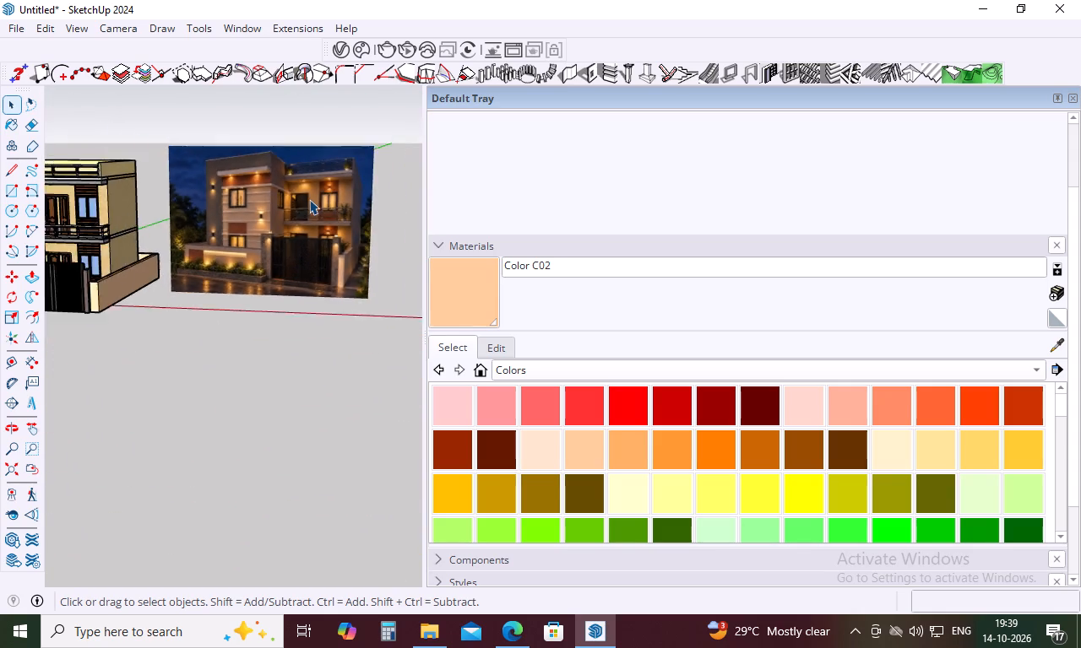
pyautogui.scroll(-8, 309, 199)
pyautogui.moveTo(194, 264); pyautogui.dragTo(208, 256, button='middle')
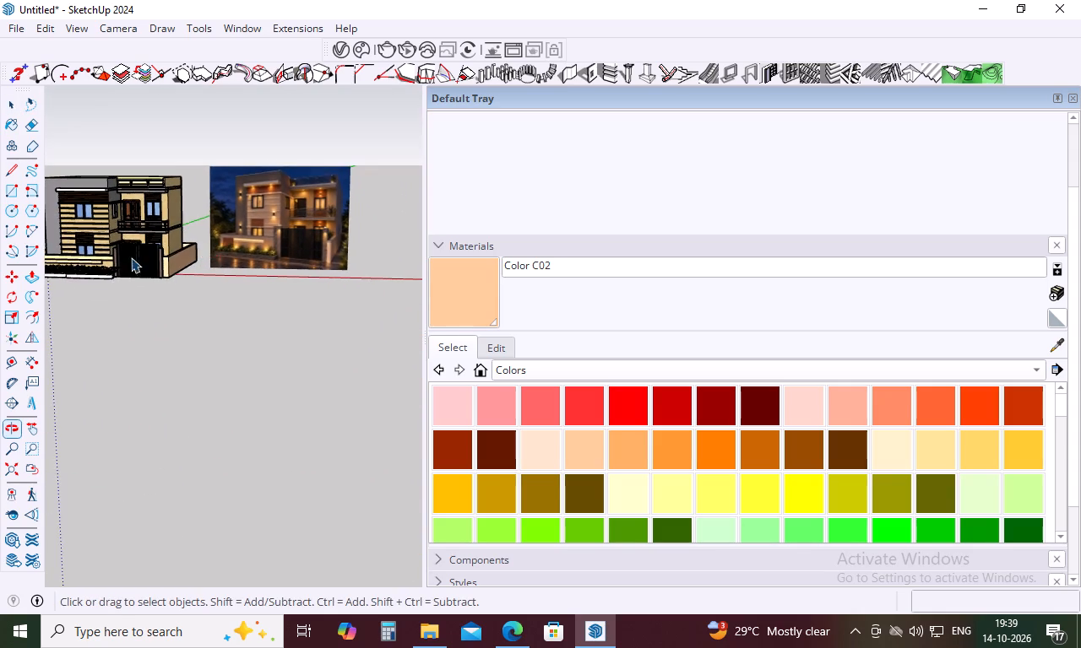
pyautogui.scroll(10, 131, 257)
pyautogui.scroll(-15, 139, 231)
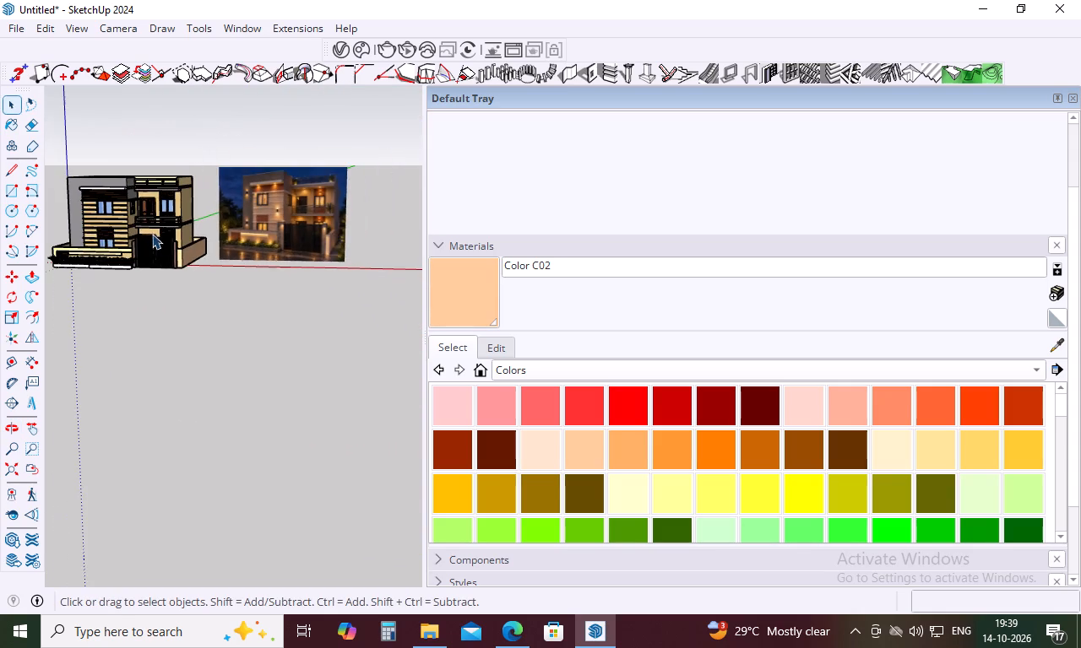
# Delete the reference image standing beside the house model.
pyautogui.click(304, 234)
pyautogui.press('Delete')
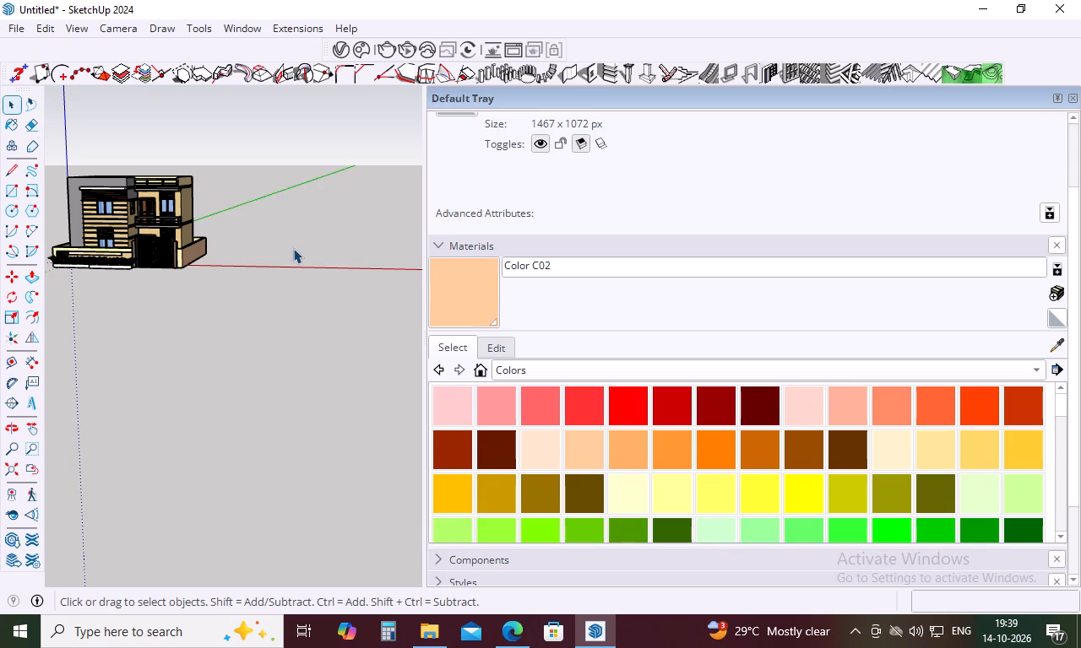
# Examine the house exterior from the front and gate side, including the facade, balcony, boundary wall and planters.
pyautogui.scroll(-15, 302, 248)
pyautogui.scroll(4, 235, 260)
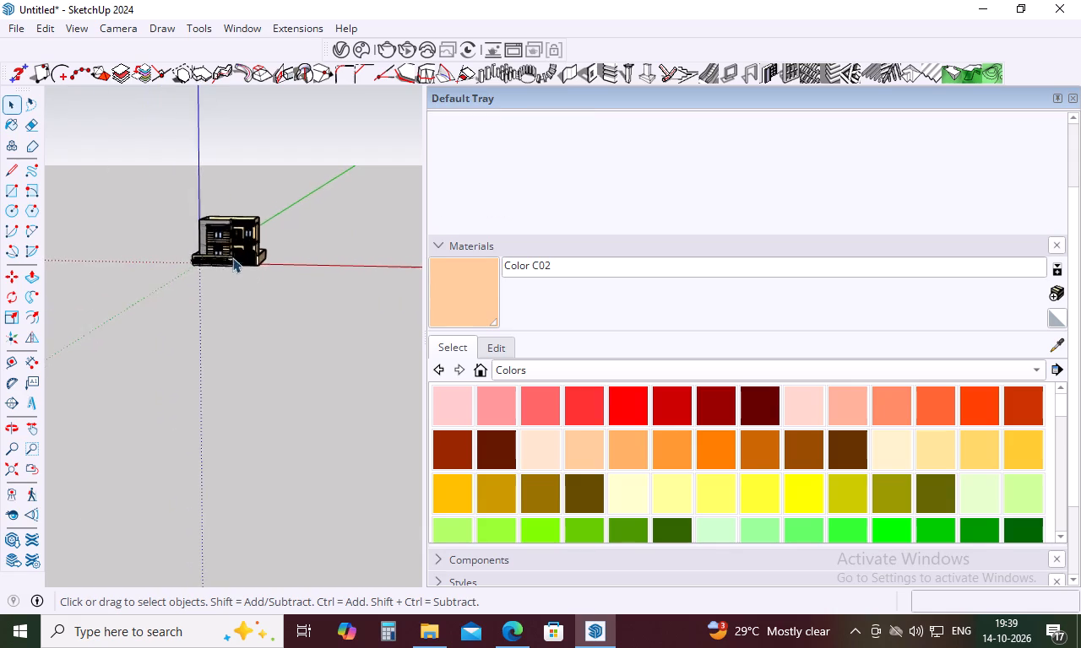
pyautogui.scroll(18, 232, 257)
pyautogui.moveTo(248, 245); pyautogui.dragTo(166, 227, button='middle')
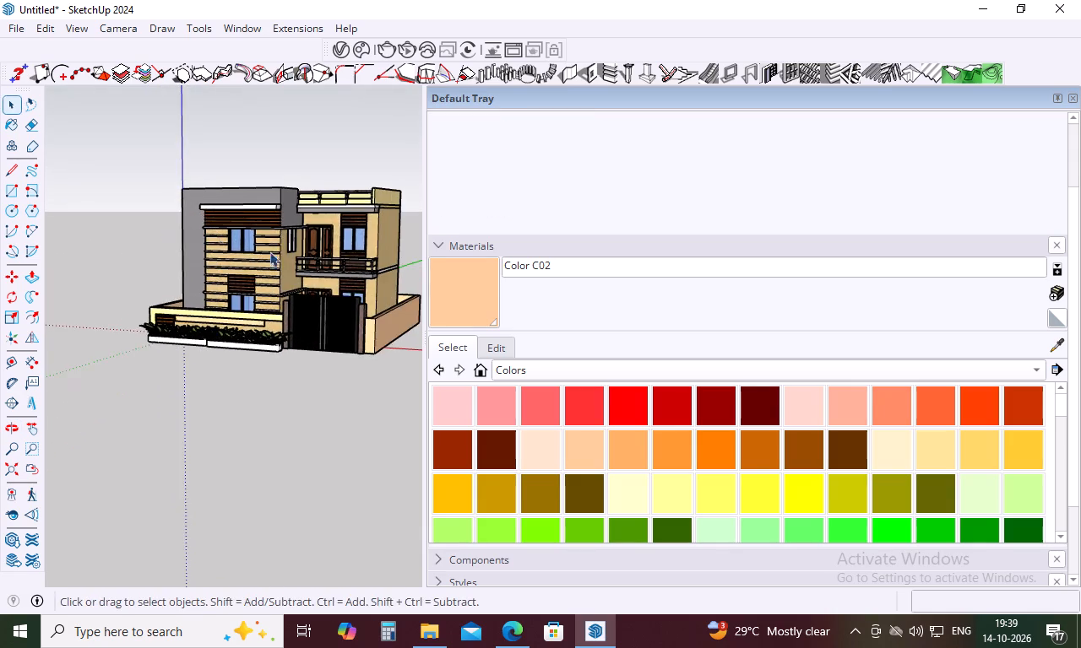
pyautogui.scroll(5, 300, 240)
pyautogui.moveTo(323, 229); pyautogui.dragTo(268, 228, button='middle')
pyautogui.scroll(-7, 256, 224)
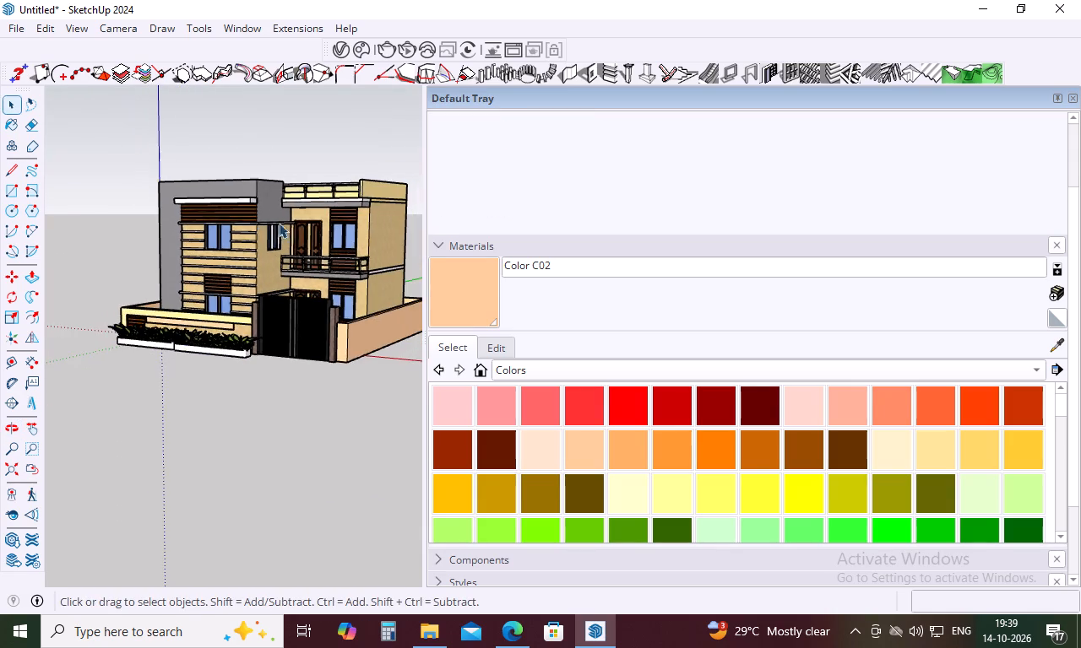
pyautogui.scroll(5, 357, 247)
pyautogui.moveTo(357, 247); pyautogui.dragTo(413, 250, button='middle')
pyautogui.scroll(-5, 361, 232)
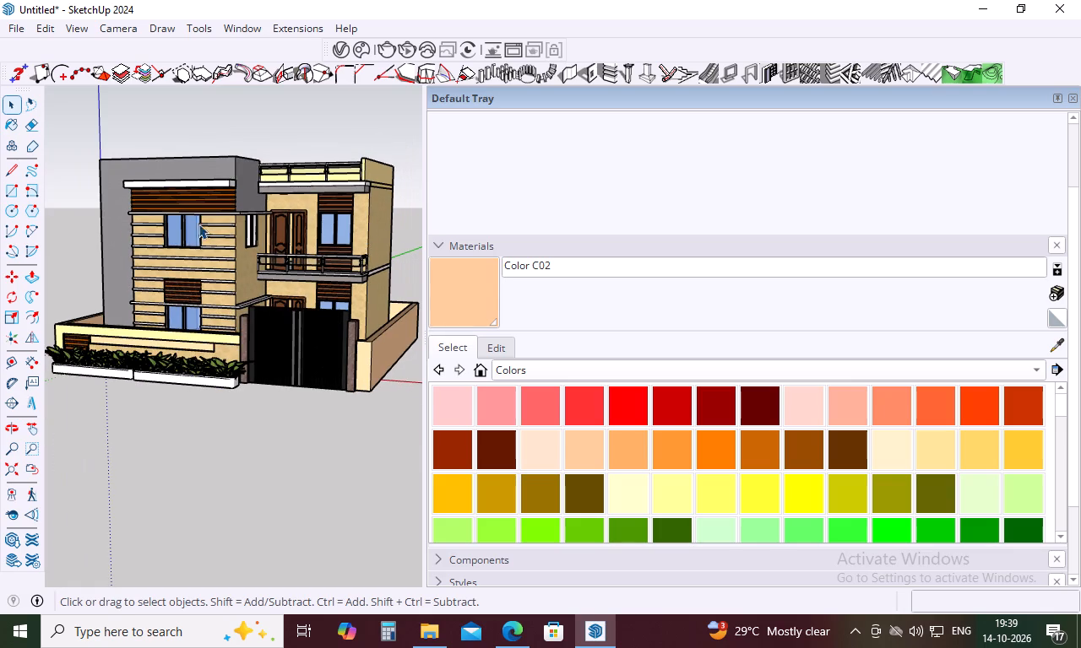
pyautogui.moveTo(86, 202); pyautogui.dragTo(122, 212, button='middle')
pyautogui.scroll(2, 119, 209)
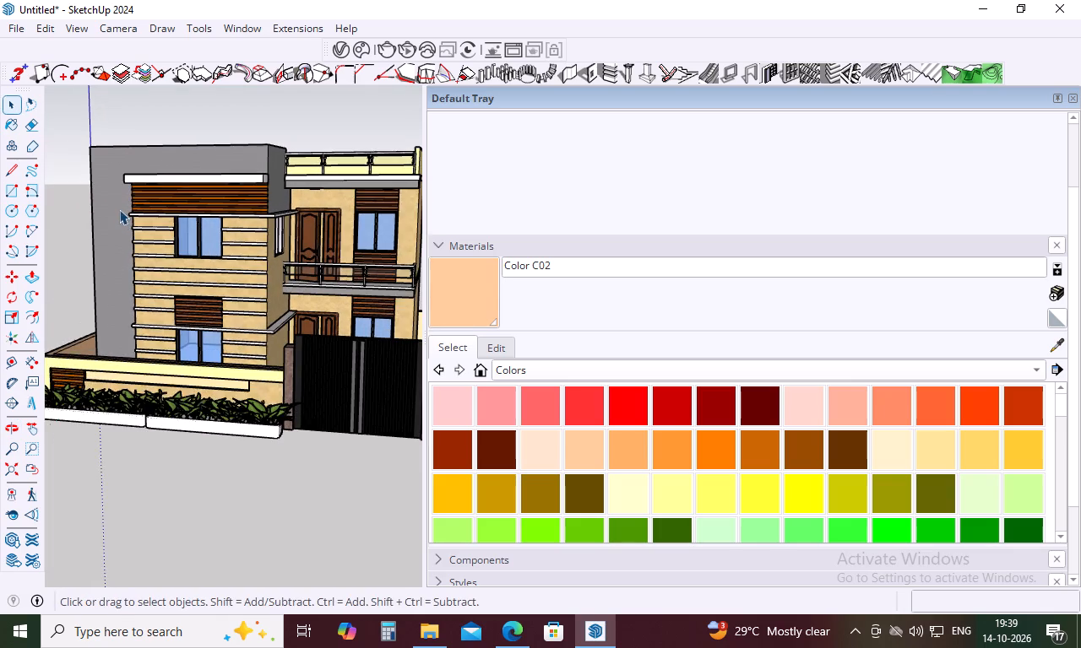
pyautogui.scroll(-5, 119, 209)
# Close the Default Tray to widen the model view.
pyautogui.click(1073, 105)
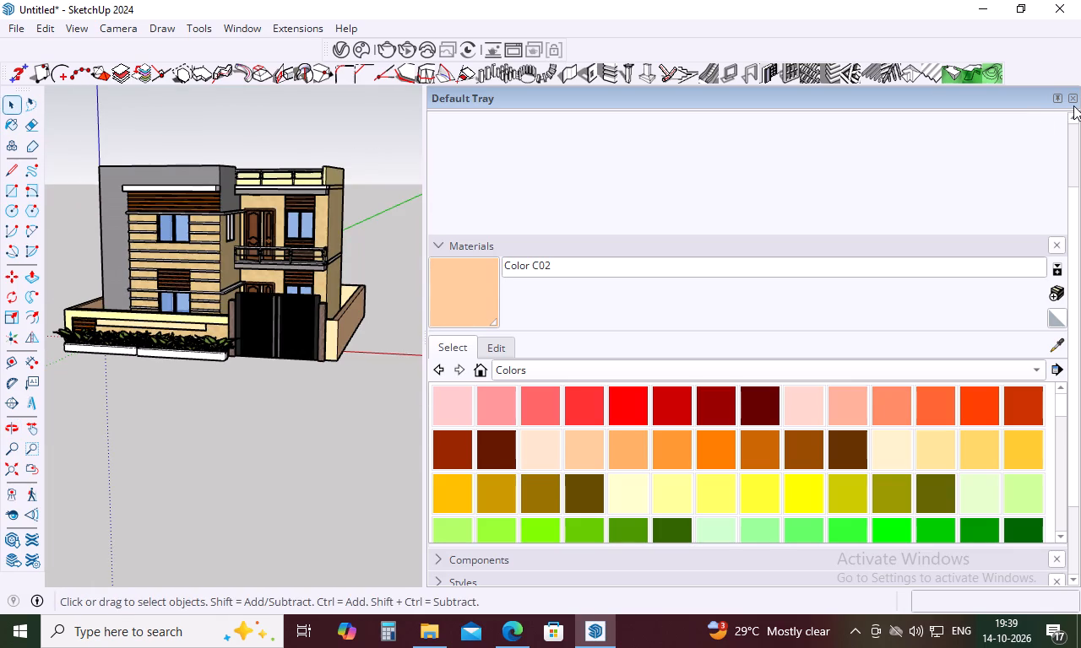
pyautogui.click(1074, 97)
# Review the completed house at larger scale from the front and the gate-side corner.
pyautogui.scroll(3, 546, 272)
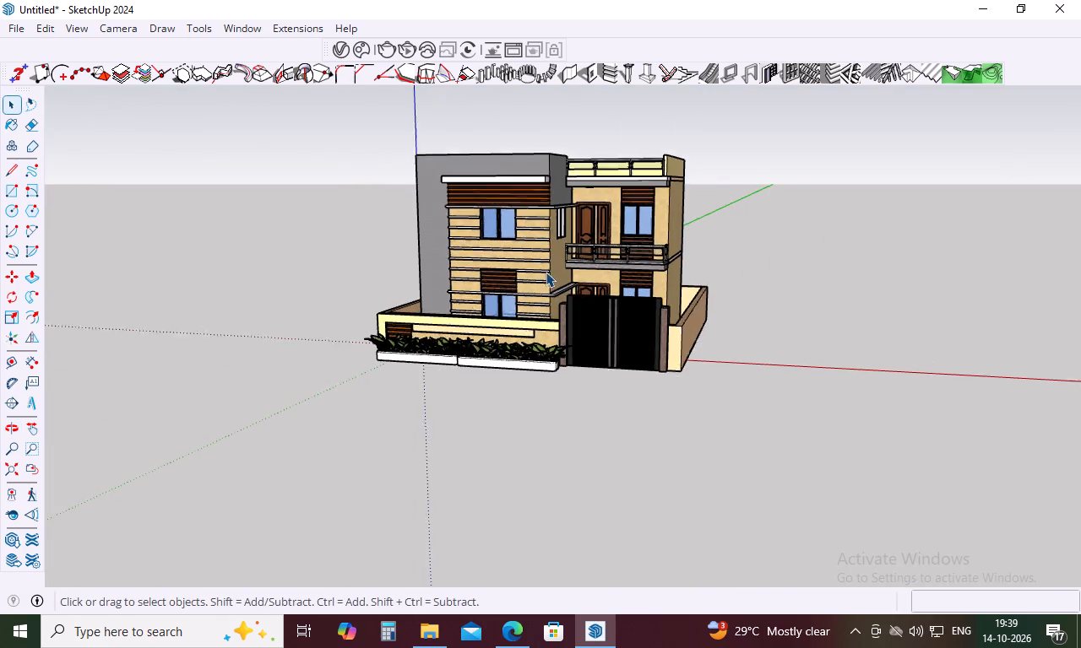
pyautogui.scroll(1, 546, 272)
pyautogui.scroll(3, 453, 247)
pyautogui.moveTo(452, 246); pyautogui.dragTo(453, 213, button='middle')
pyautogui.scroll(-4, 453, 213)
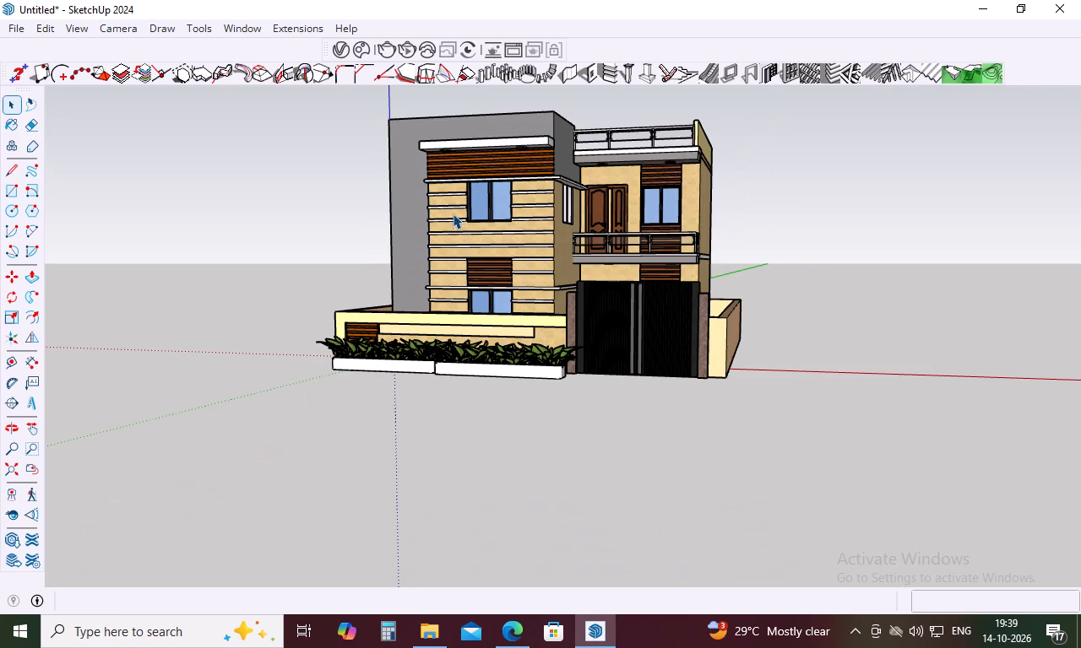
pyautogui.scroll(6, 529, 105)
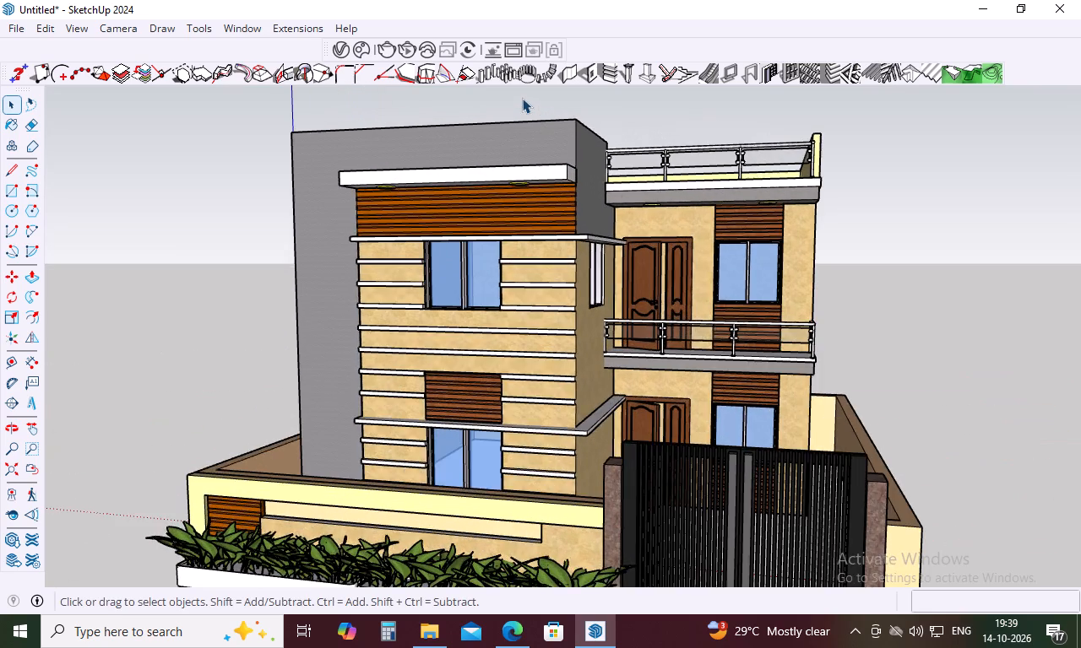
pyautogui.scroll(-3, 522, 98)
pyautogui.moveTo(517, 100); pyautogui.dragTo(517, 129, button='middle')
pyautogui.scroll(1, 517, 129)
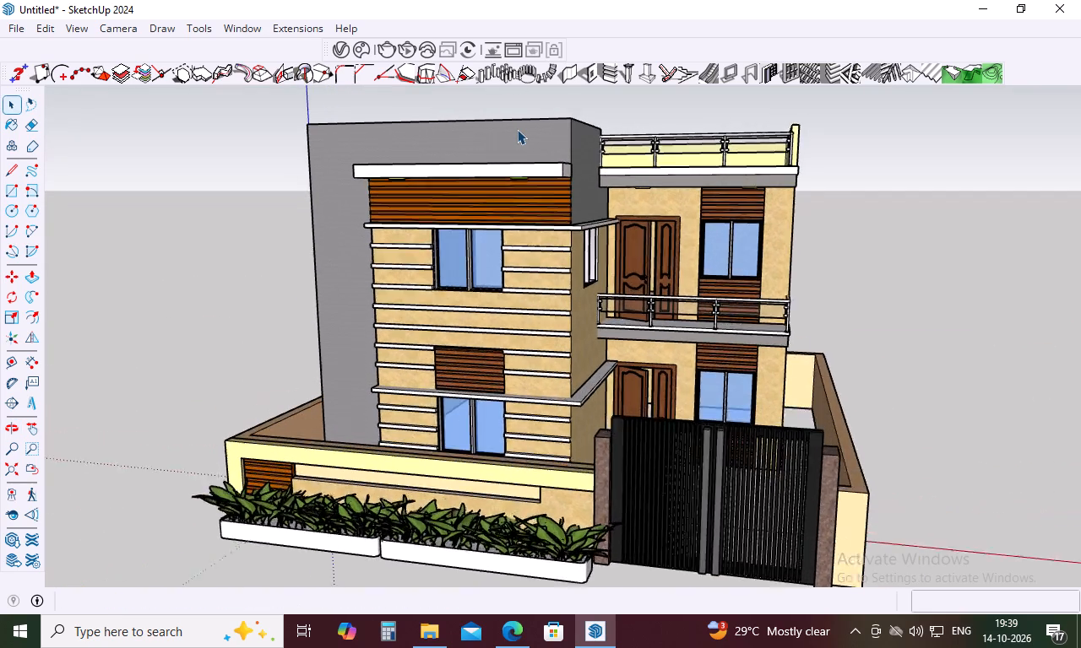
pyautogui.scroll(1, 517, 129)
pyautogui.scroll(-2, 517, 129)
pyautogui.moveTo(521, 138); pyautogui.dragTo(509, 148, button='middle')
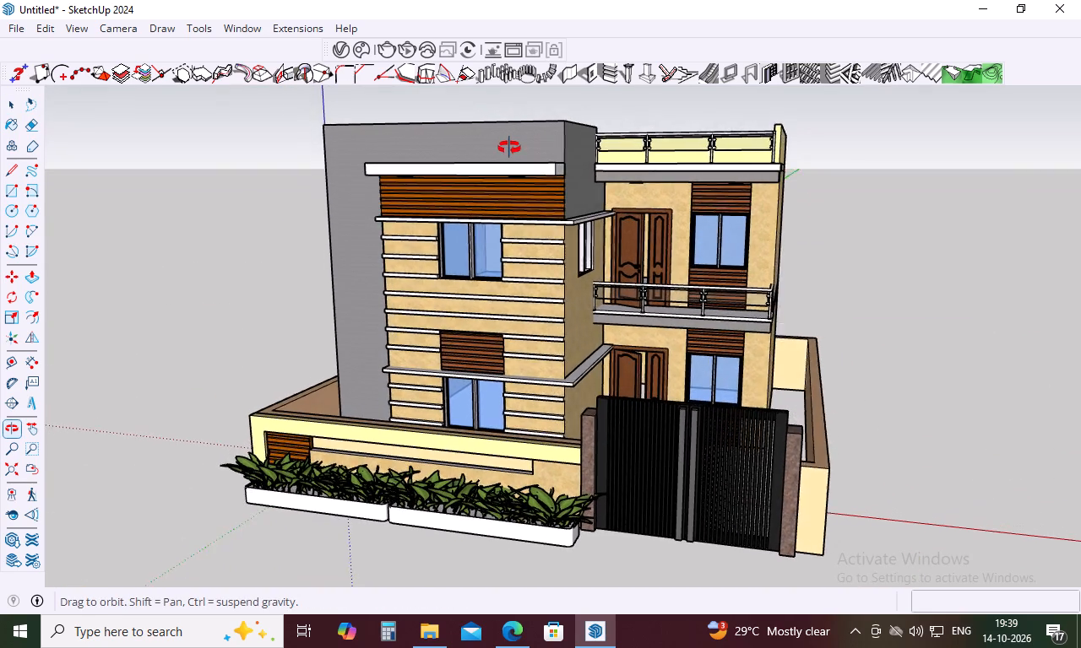
pyautogui.moveTo(509, 148); pyautogui.dragTo(428, 155, button='middle')
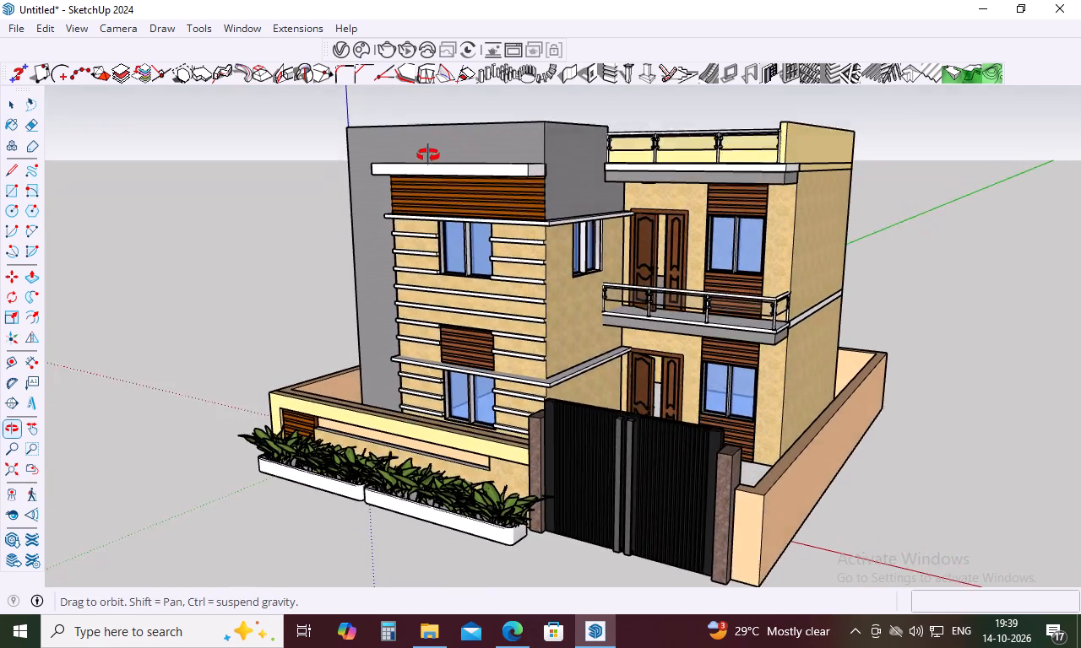
pyautogui.moveTo(428, 155); pyautogui.dragTo(413, 153, button='middle')
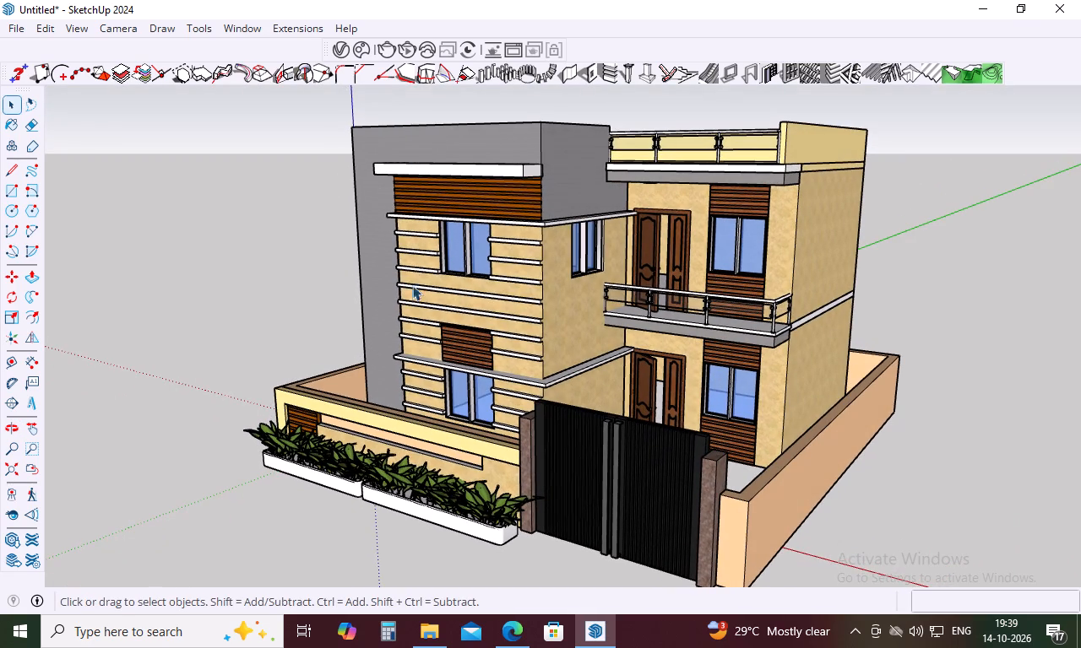
# Examine the house facade, canopy spotlights, balcony and side wall from the front and the gate-side corner.
pyautogui.moveTo(557, 301); pyautogui.dragTo(595, 264, button='middle')
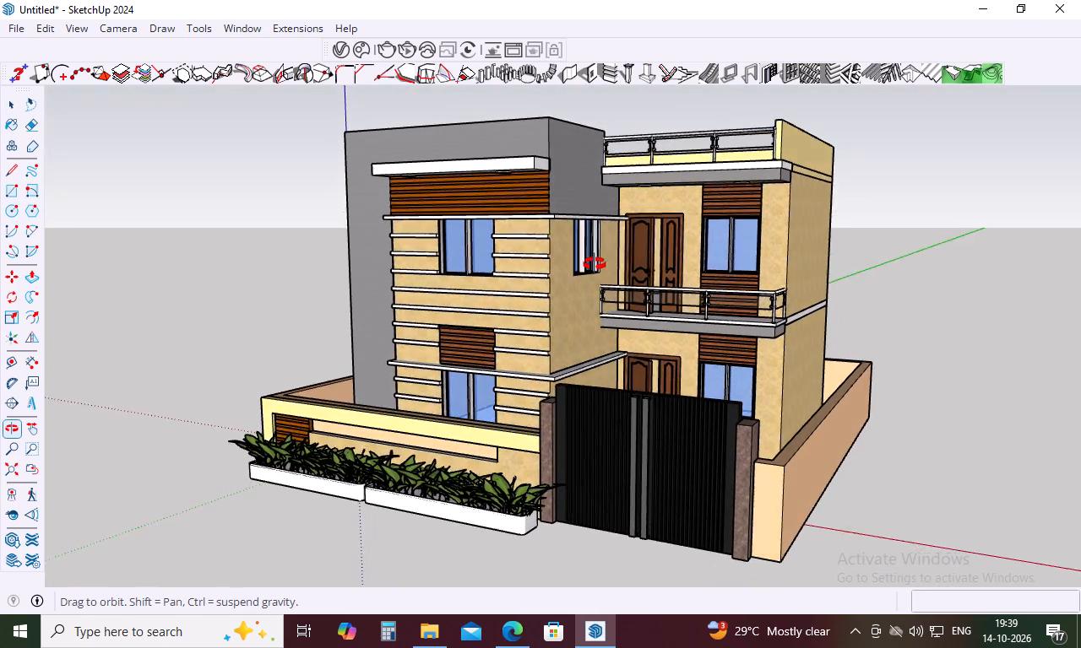
pyautogui.moveTo(595, 264); pyautogui.dragTo(669, 264, button='middle')
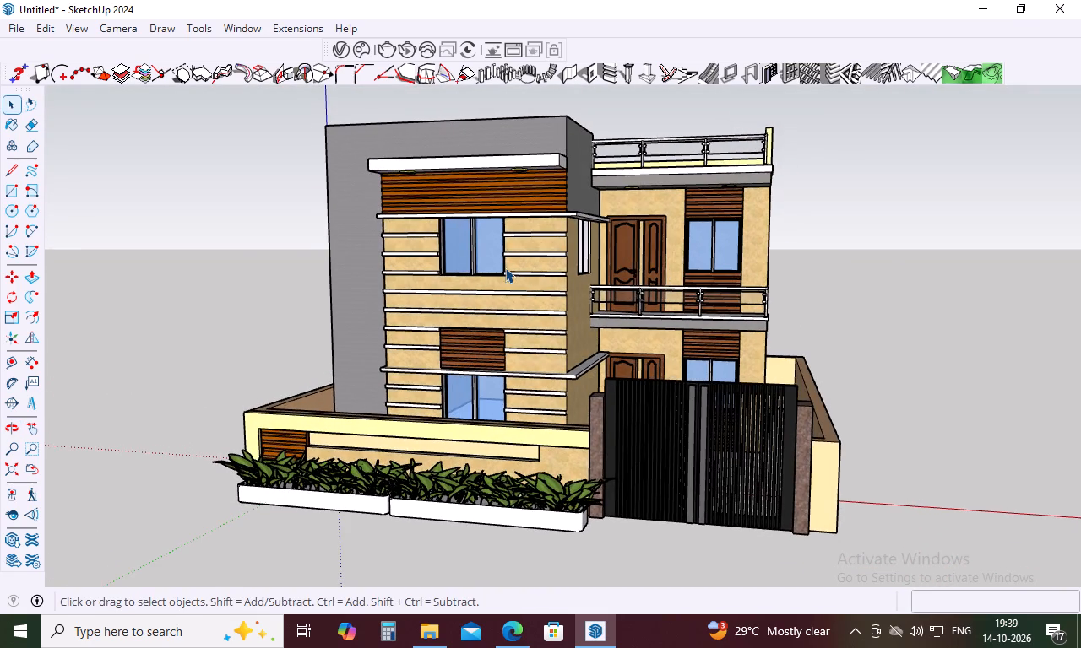
pyautogui.scroll(4, 504, 267)
pyautogui.scroll(-4, 504, 267)
pyautogui.moveTo(504, 267); pyautogui.dragTo(477, 269, button='middle')
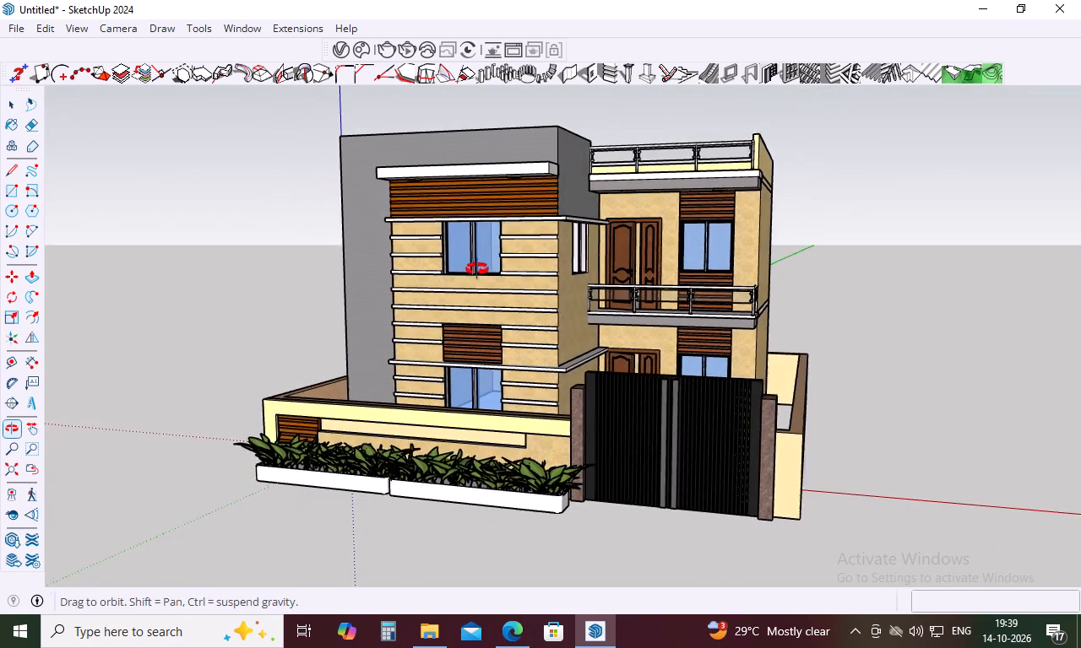
pyautogui.moveTo(477, 269); pyautogui.dragTo(406, 267, button='middle')
pyautogui.scroll(4, 403, 269)
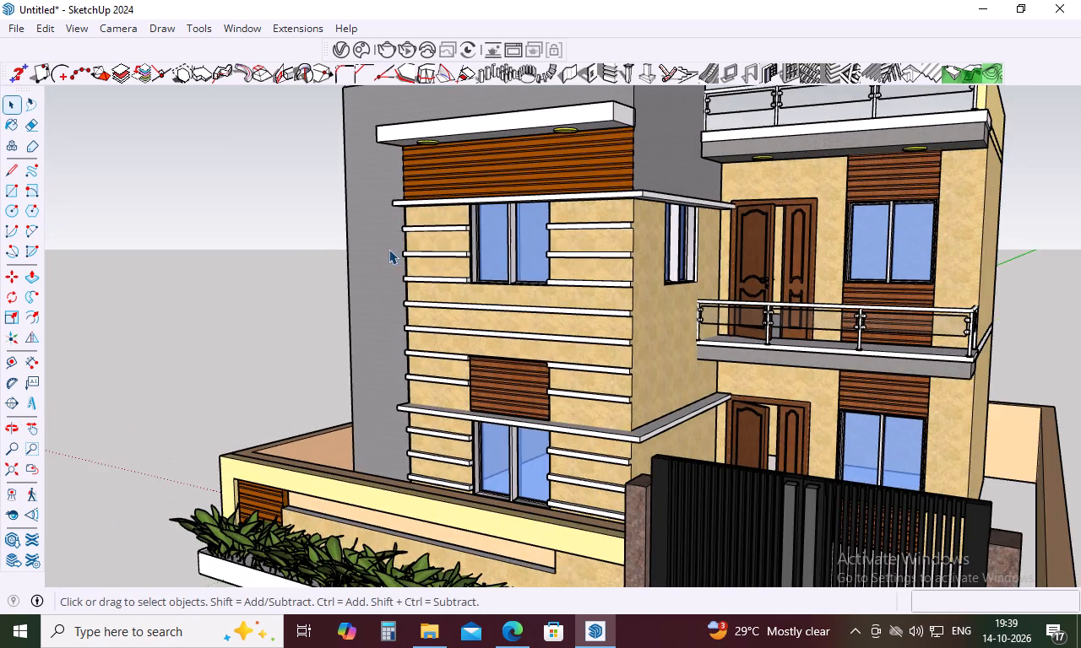
pyautogui.scroll(-3, 388, 249)
pyautogui.moveTo(388, 249); pyautogui.dragTo(387, 219, button='middle')
pyautogui.scroll(2, 386, 222)
pyautogui.scroll(-2, 386, 222)
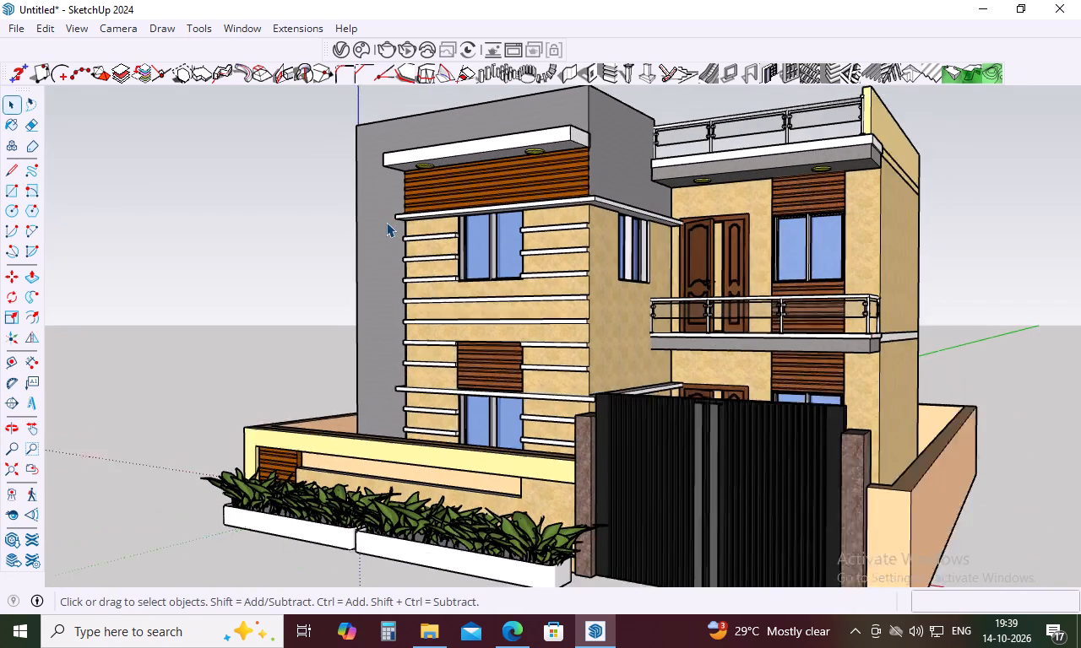
pyautogui.moveTo(385, 228); pyautogui.dragTo(398, 224, button='middle')
pyautogui.scroll(4, 386, 237)
pyautogui.moveTo(384, 237); pyautogui.dragTo(345, 229, button='middle')
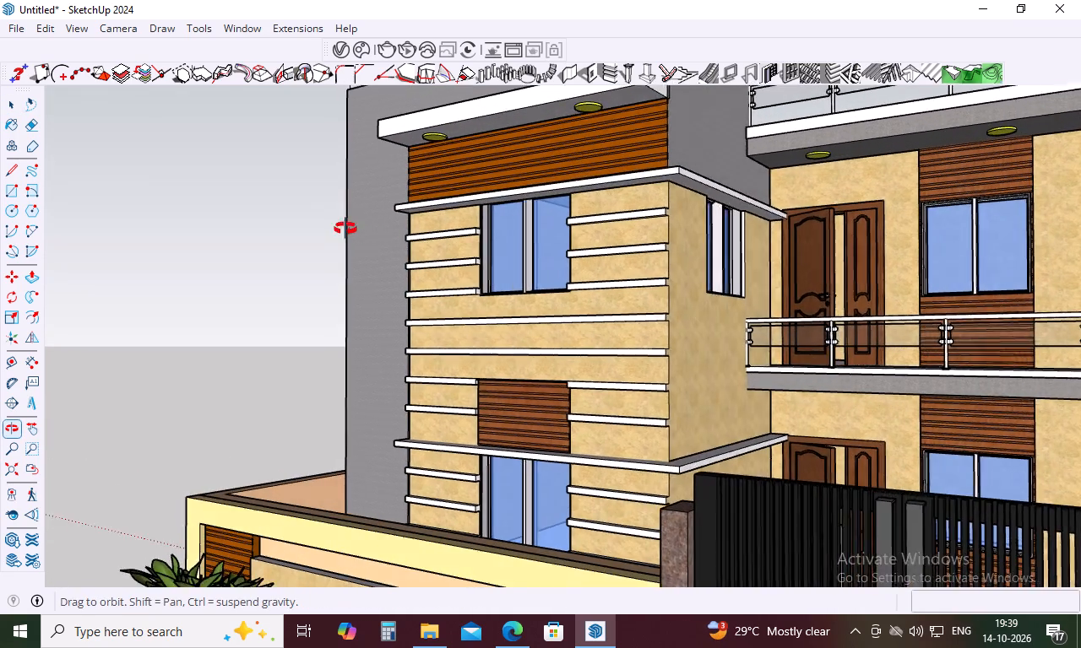
pyautogui.moveTo(345, 229); pyautogui.dragTo(313, 222, button='middle')
pyautogui.scroll(-4, 307, 222)
pyautogui.moveTo(305, 222); pyautogui.dragTo(325, 219, button='middle')
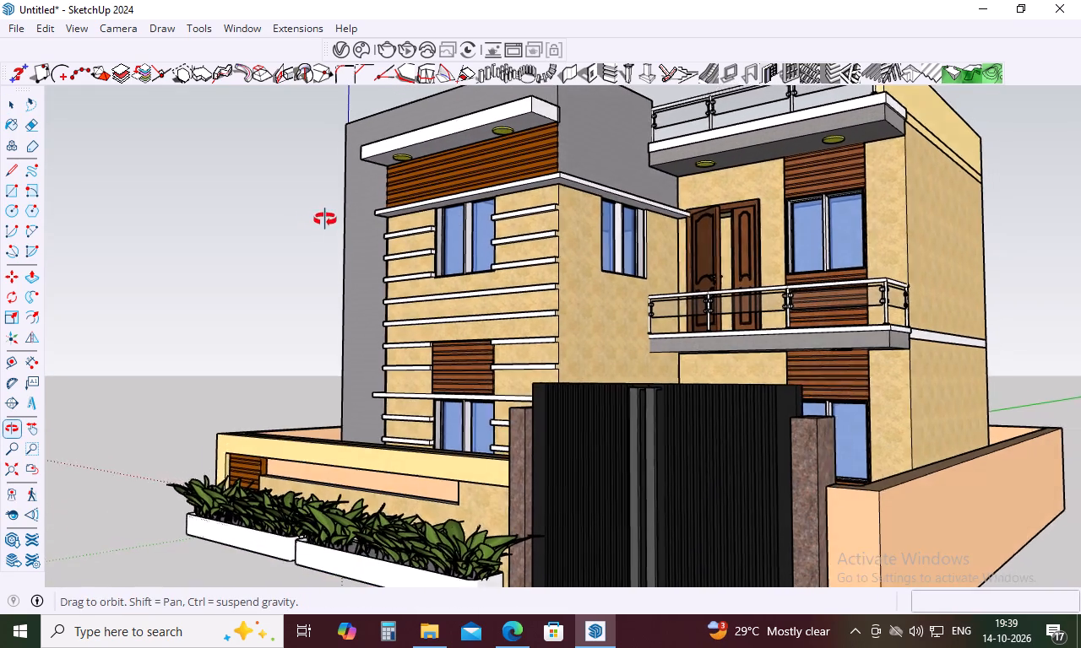
pyautogui.moveTo(325, 219); pyautogui.dragTo(409, 224, button='middle')
pyautogui.scroll(-1, 393, 238)
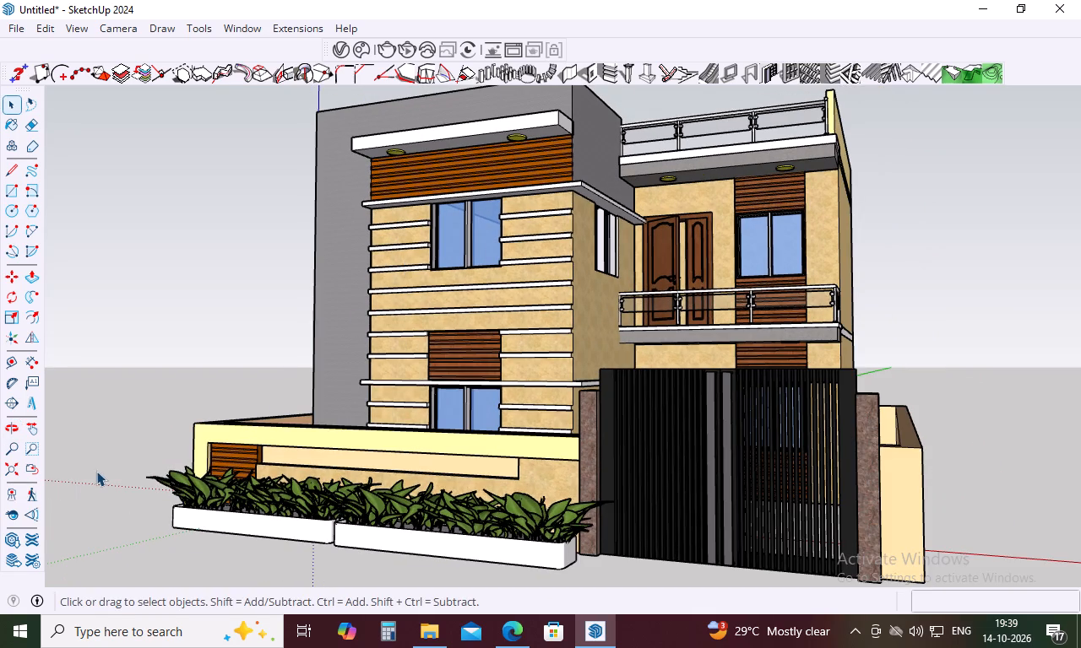
# Review the full front elevation with the planters, boundary wall and gate from several low front angles.
pyautogui.click(97, 471)
pyautogui.moveTo(118, 451); pyautogui.dragTo(148, 456, button='middle')
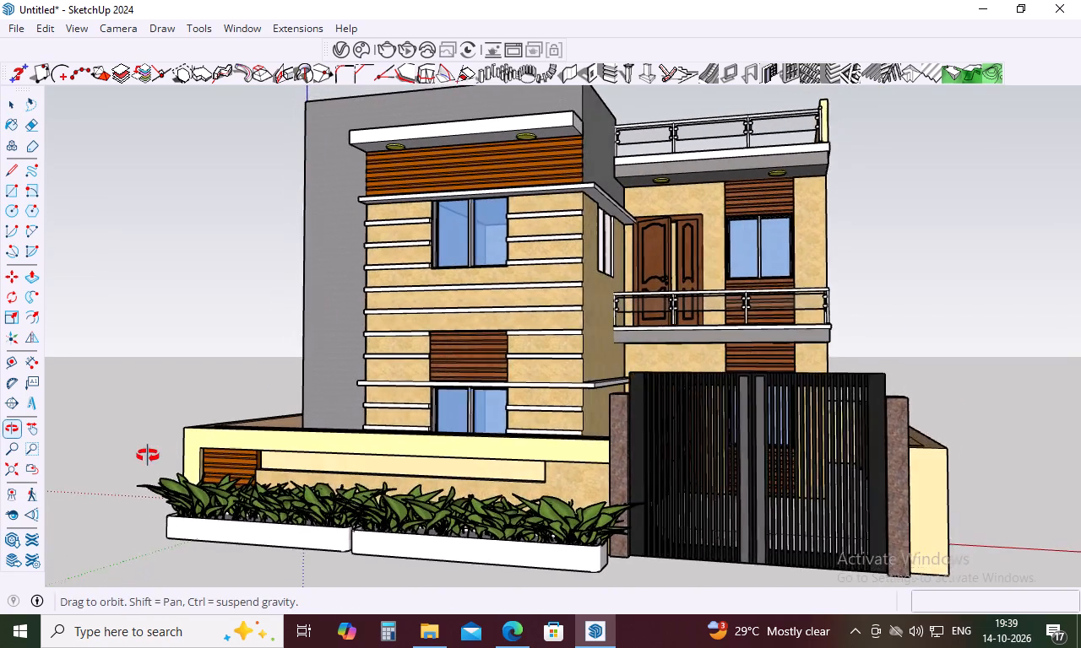
pyautogui.moveTo(148, 456); pyautogui.dragTo(40, 454, button='middle')
pyautogui.scroll(-3, 94, 432)
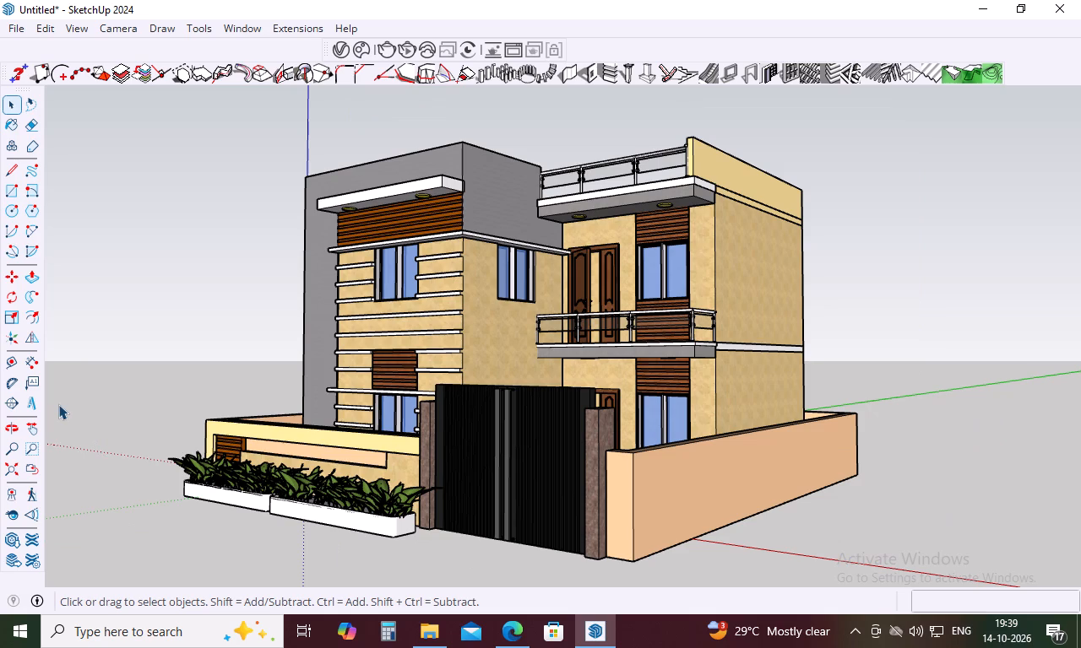
pyautogui.scroll(3, 58, 404)
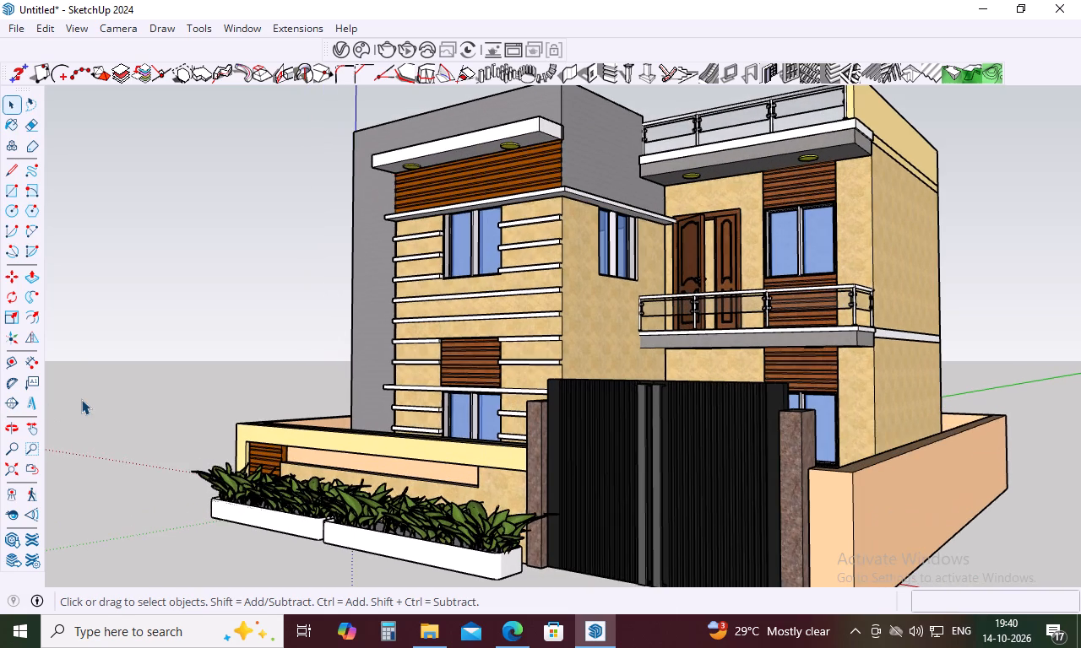
pyautogui.moveTo(82, 399); pyautogui.dragTo(112, 406, button='middle')
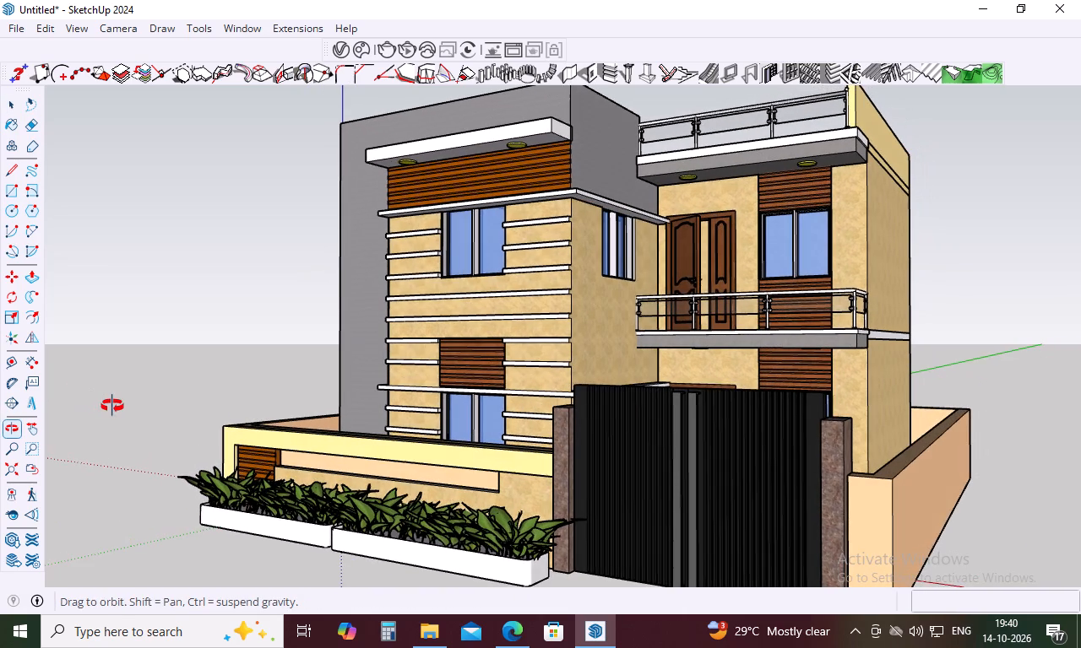
pyautogui.moveTo(112, 406); pyautogui.dragTo(122, 408, button='middle')
pyautogui.scroll(1, 220, 414)
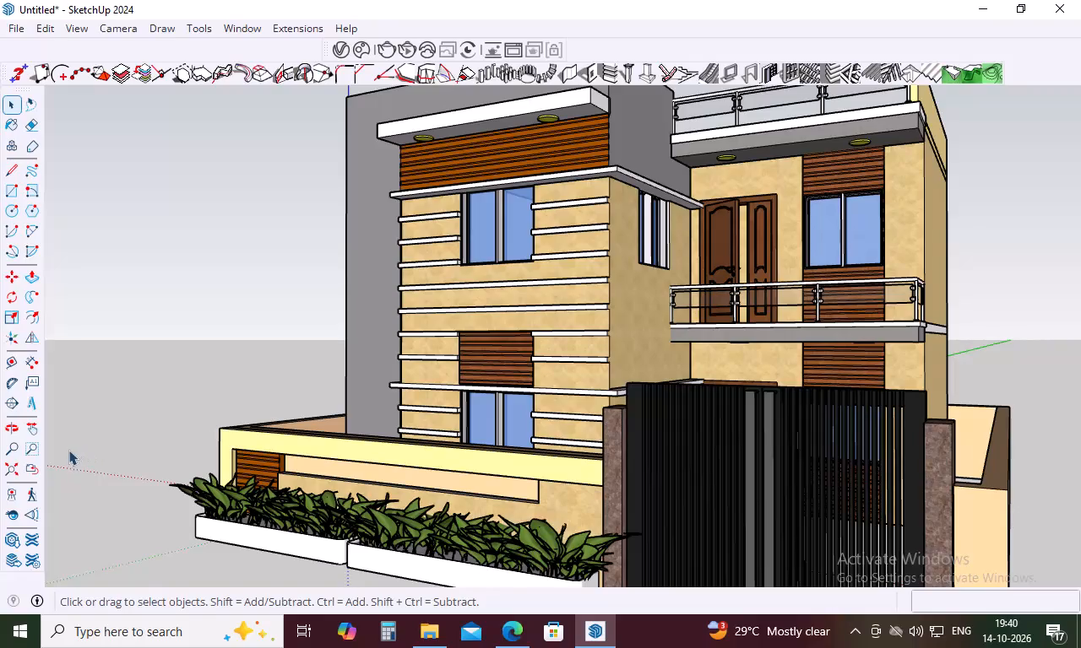
pyautogui.moveTo(117, 423); pyautogui.dragTo(133, 422, button='middle')
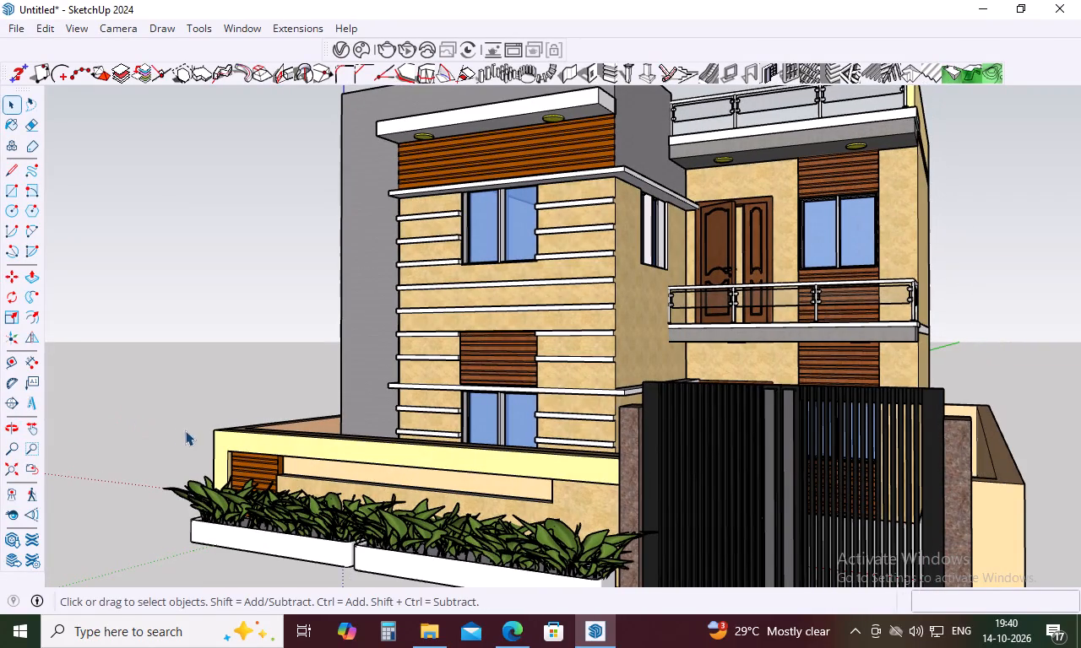
pyautogui.moveTo(280, 432); pyautogui.dragTo(305, 433, button='middle')
pyautogui.scroll(-1, 381, 402)
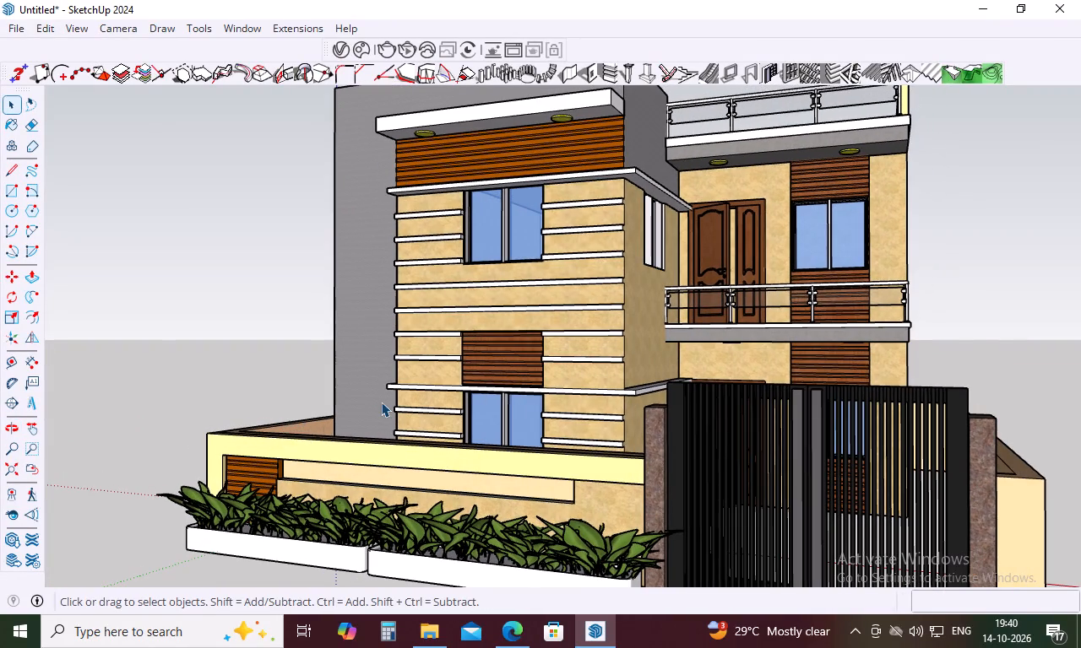
pyautogui.scroll(-1, 381, 402)
pyautogui.moveTo(381, 402); pyautogui.dragTo(409, 402, button='middle')
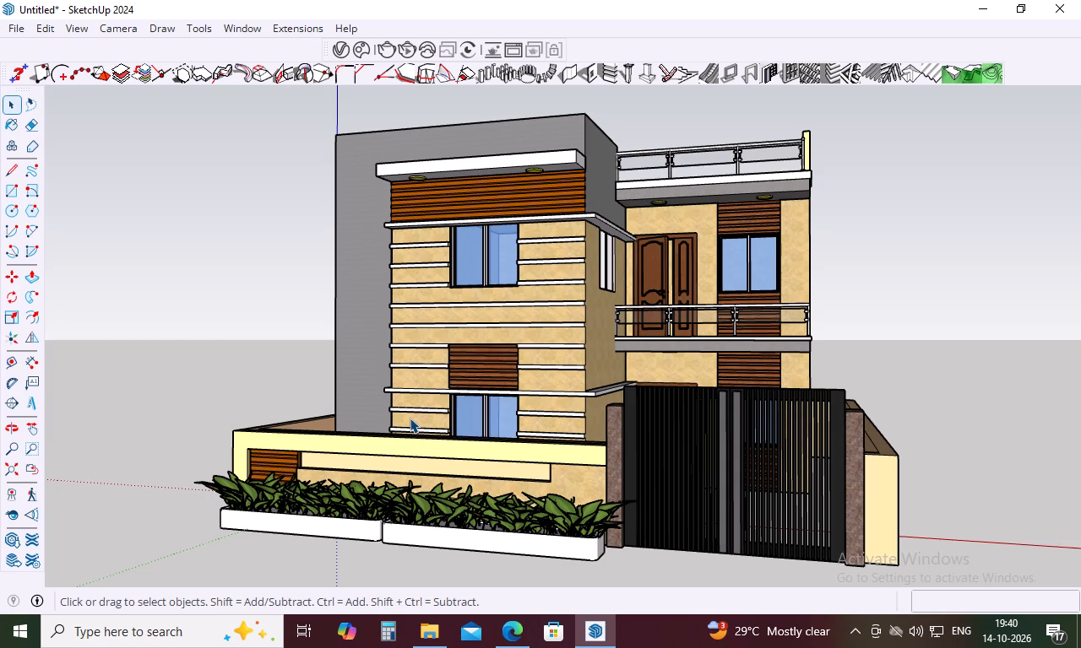
# Save the house model in Documents as a SketchUp file named jjjj.
pyautogui.hotkey('ctrl', 's')
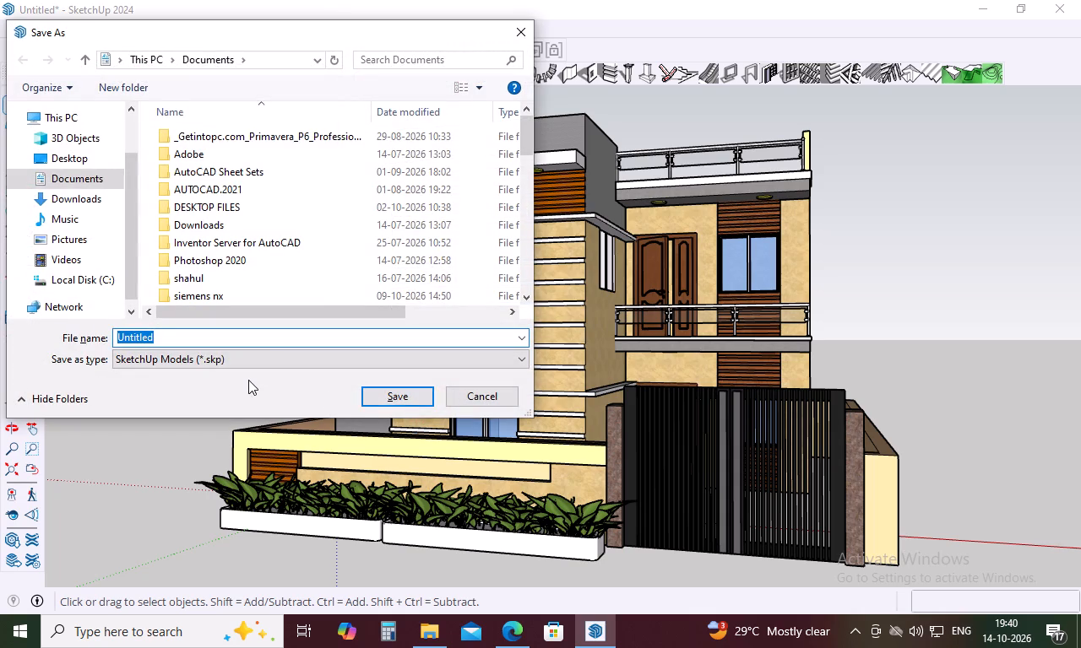
pyautogui.press('BackSpace')
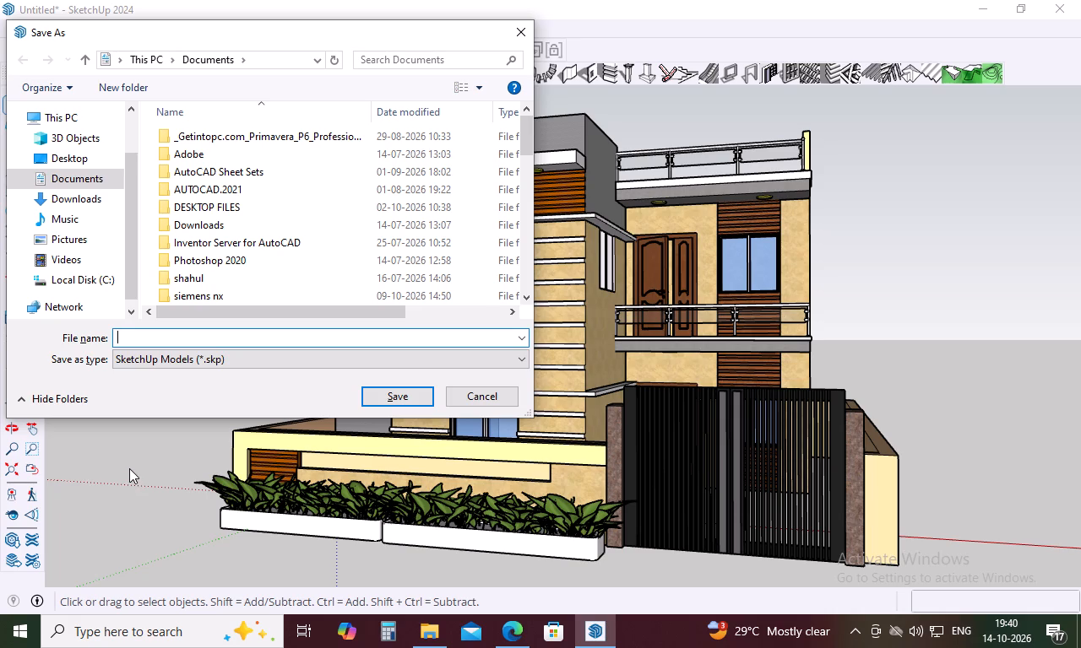
pyautogui.press('f')
pyautogui.press('BackSpace')
pyautogui.press('g')
pyautogui.press('BackSpace')
pyautogui.press('h')
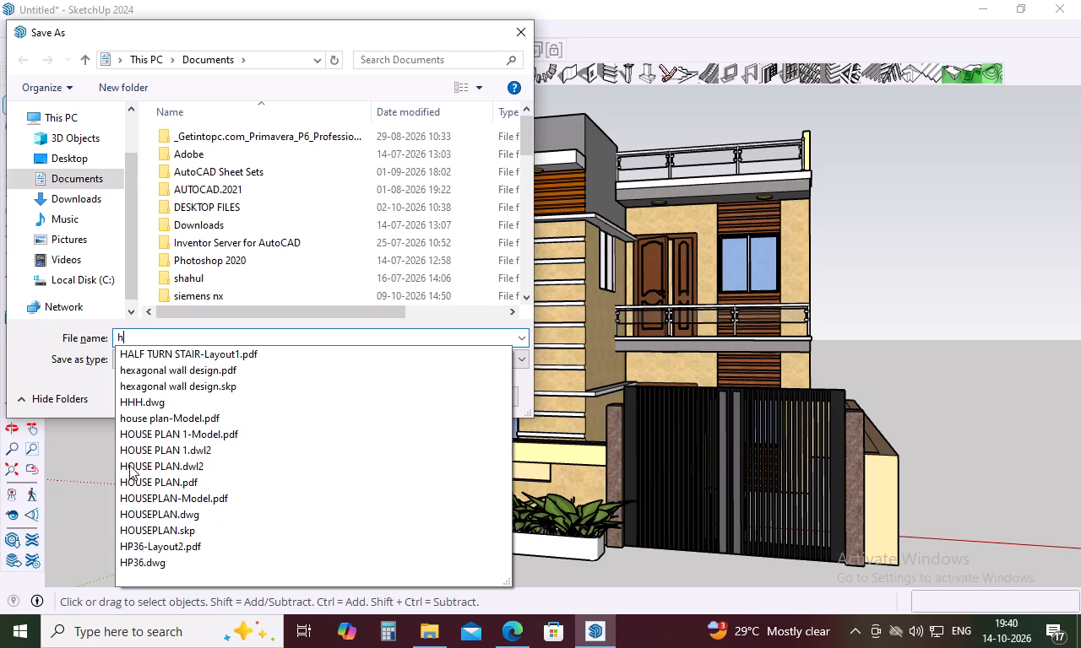
pyautogui.press('BackSpace')
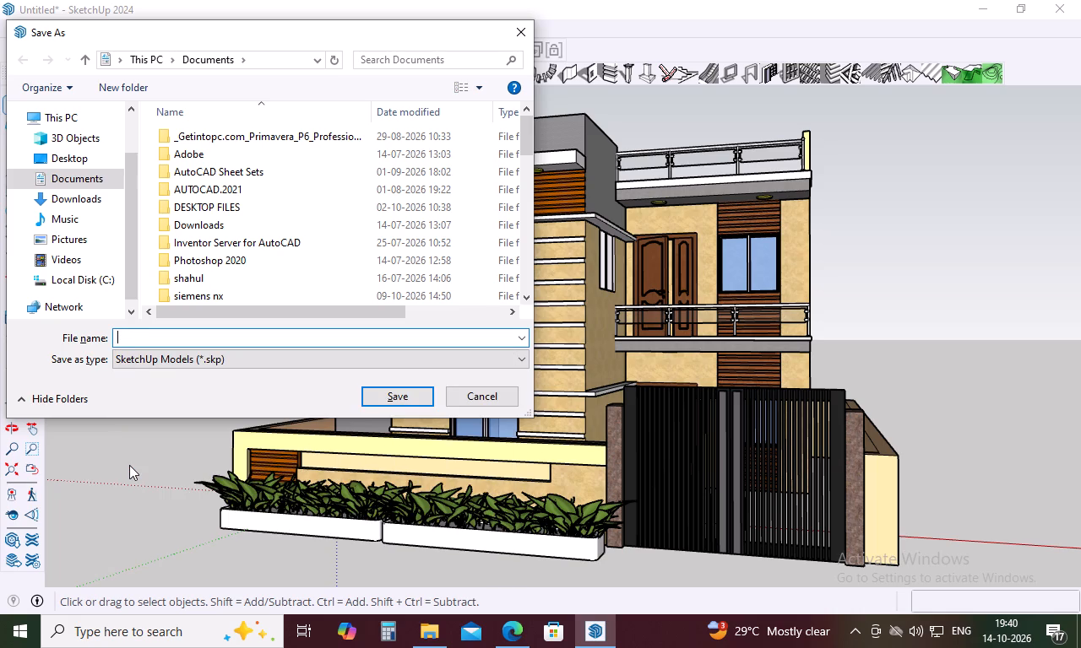
pyautogui.press('i')
pyautogui.press('BackSpace')
pyautogui.write('jjjj')
pyautogui.click(383, 393)
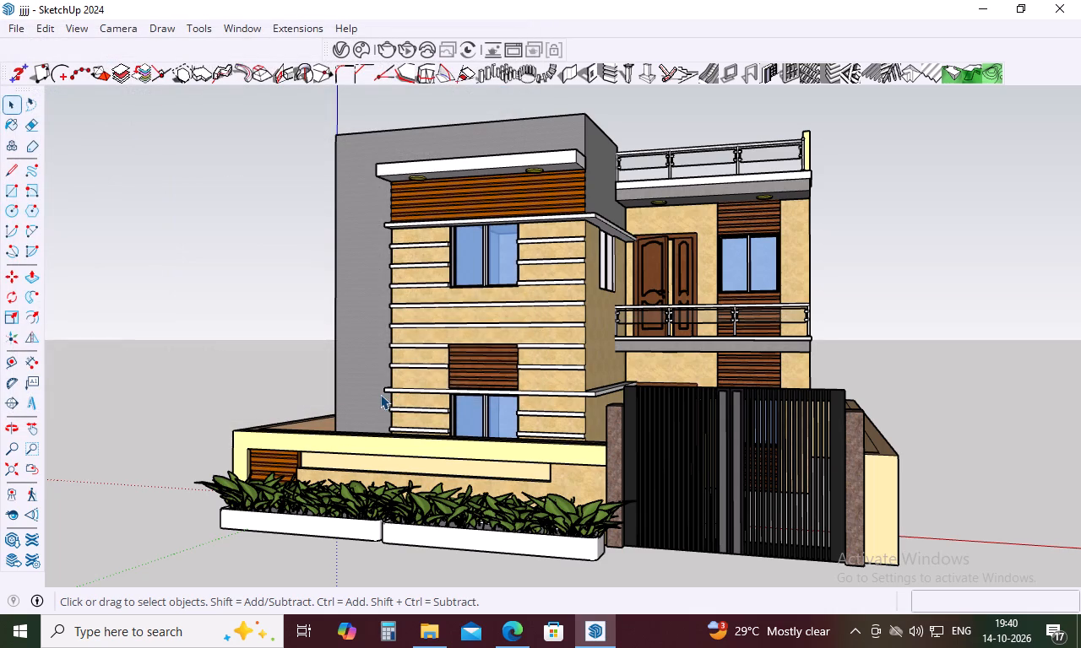
# Preview and print a low-angle front view of the house with Microsoft Print to PDF, saving it in Documents as jjjj.
pyautogui.moveTo(584, 418); pyautogui.dragTo(596, 368, button='middle')
pyautogui.moveTo(585, 351); pyautogui.dragTo(588, 330, button='middle')
pyautogui.scroll(1, 573, 274)
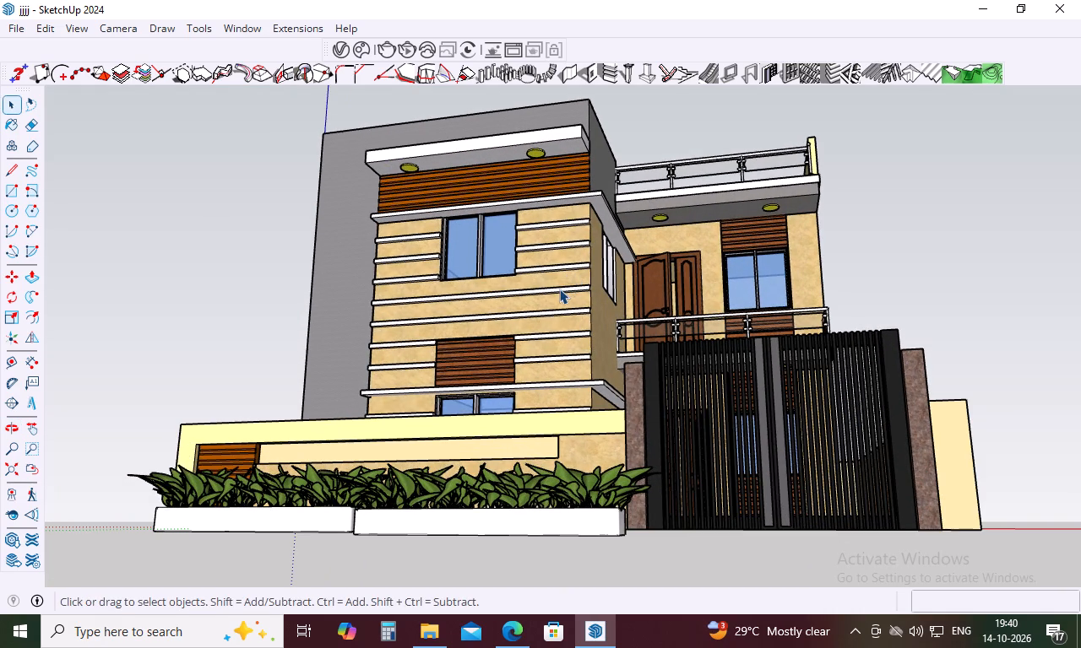
pyautogui.hotkey('ctrl', 'p')
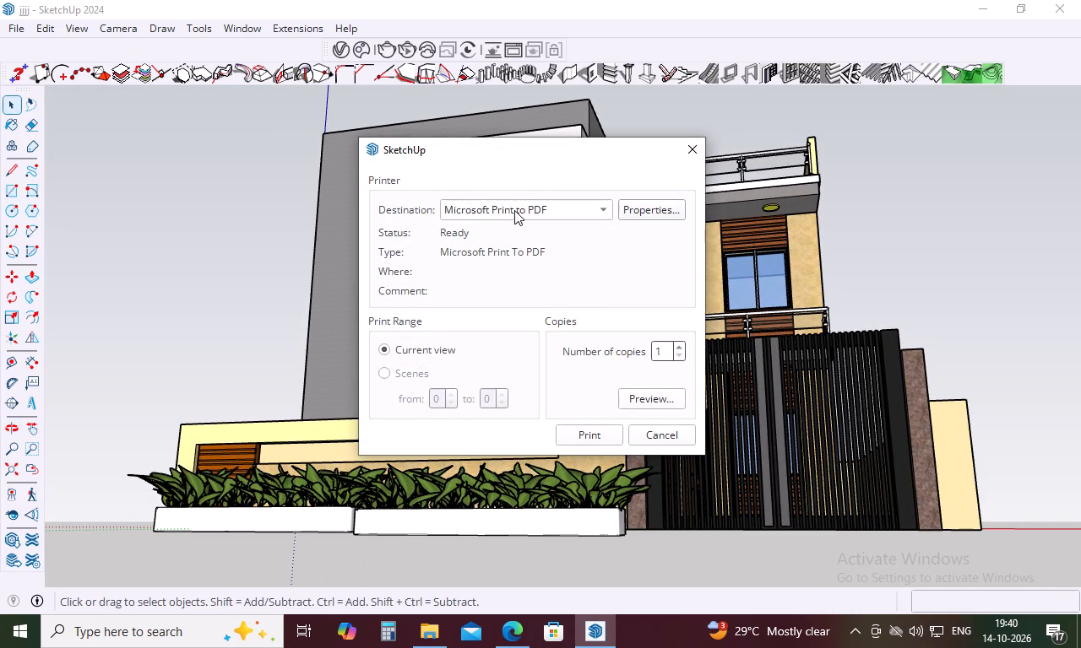
pyautogui.click(514, 210)
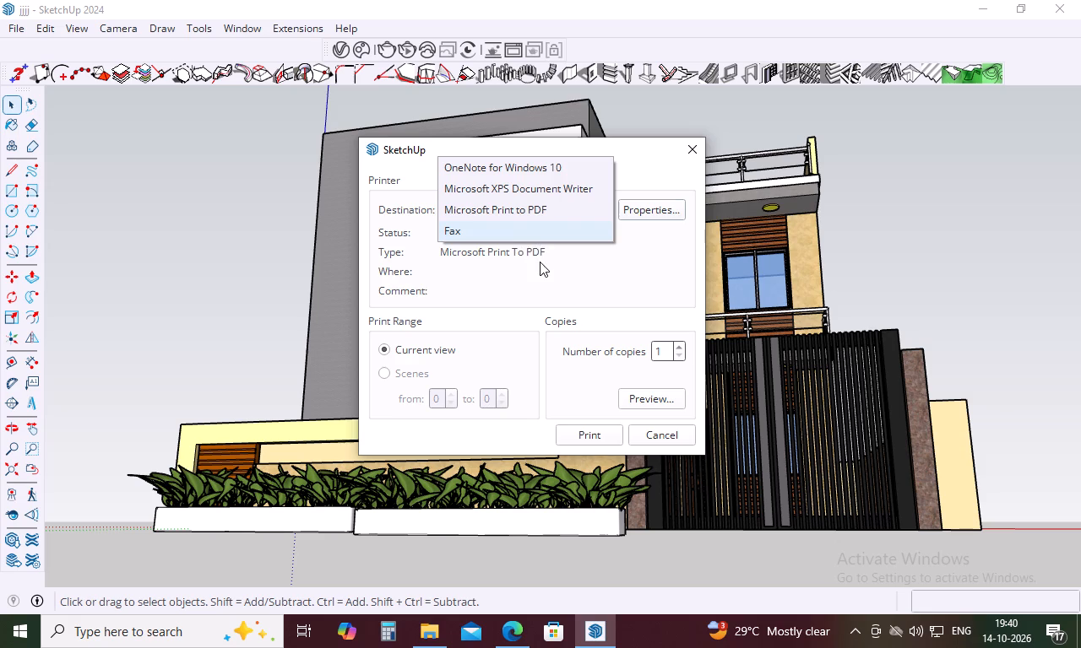
pyautogui.click(563, 208)
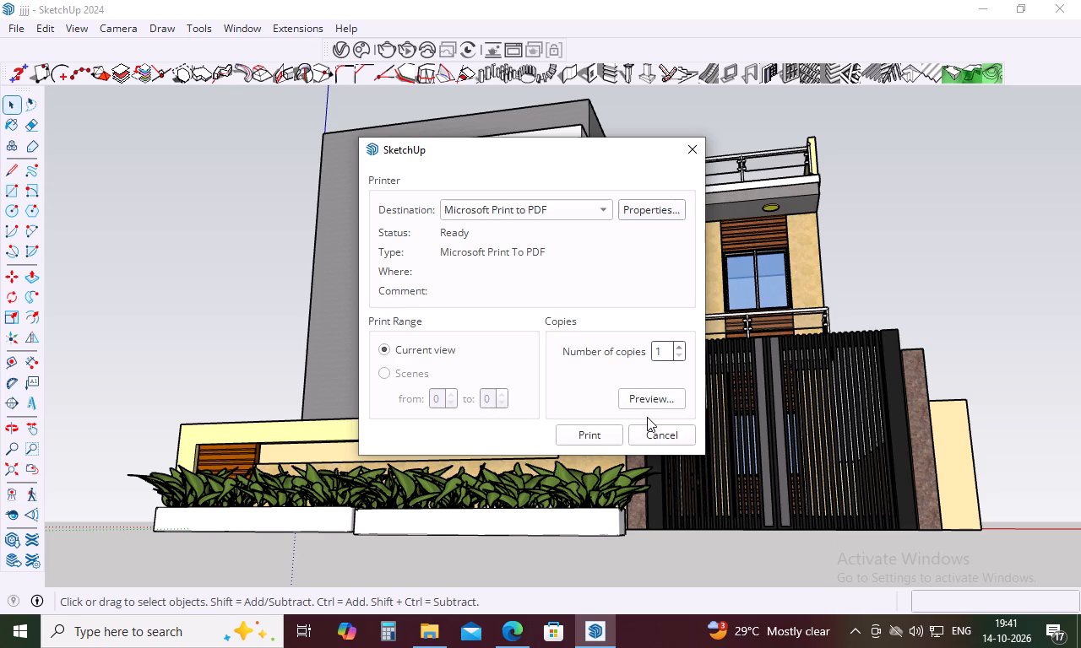
pyautogui.click(663, 402)
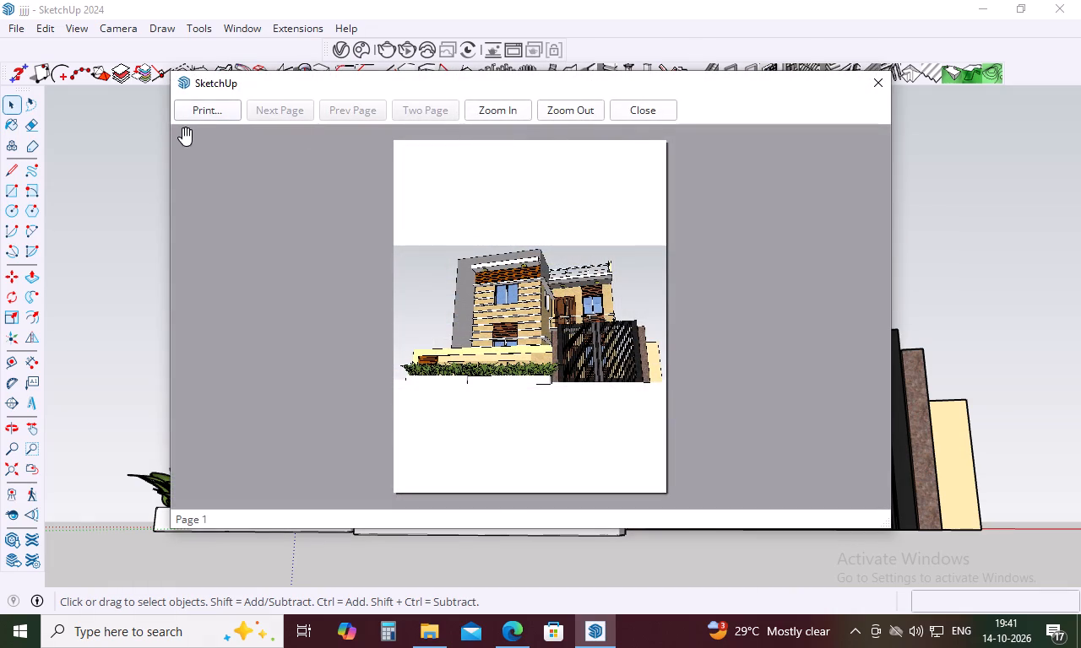
pyautogui.click(218, 117)
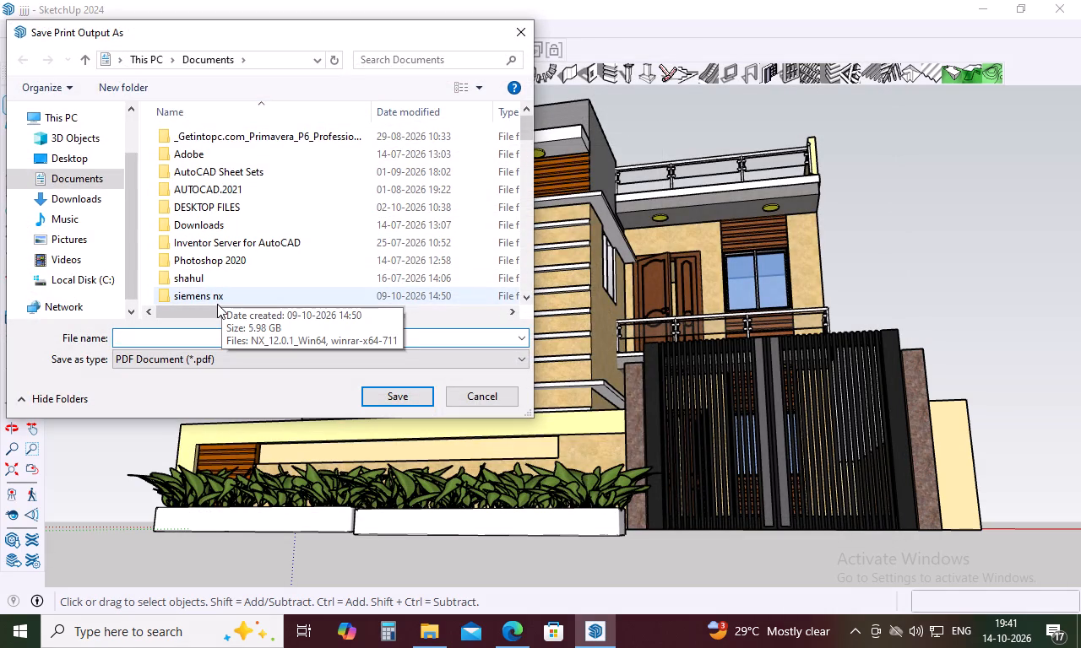
pyautogui.write('jjjj')
pyautogui.click(419, 399)
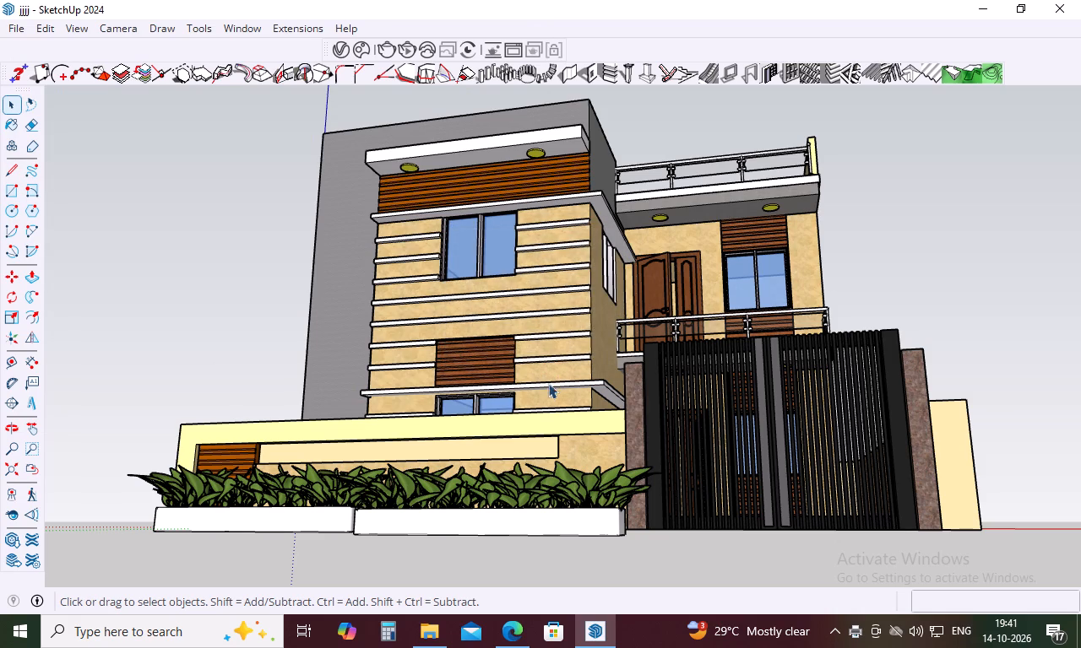
# Check the house view on the printed jjjj.pdf page in Acrobat Reader.
pyautogui.moveTo(527, 180); pyautogui.dragTo(469, 298, button='middle')
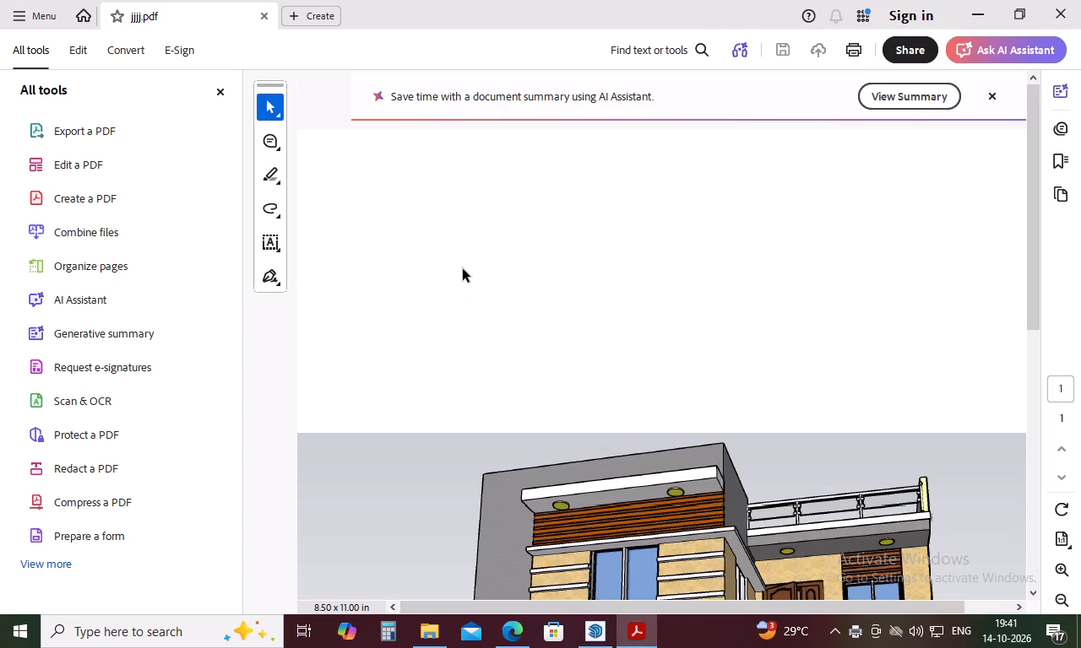
pyautogui.scroll(-11, 466, 269)
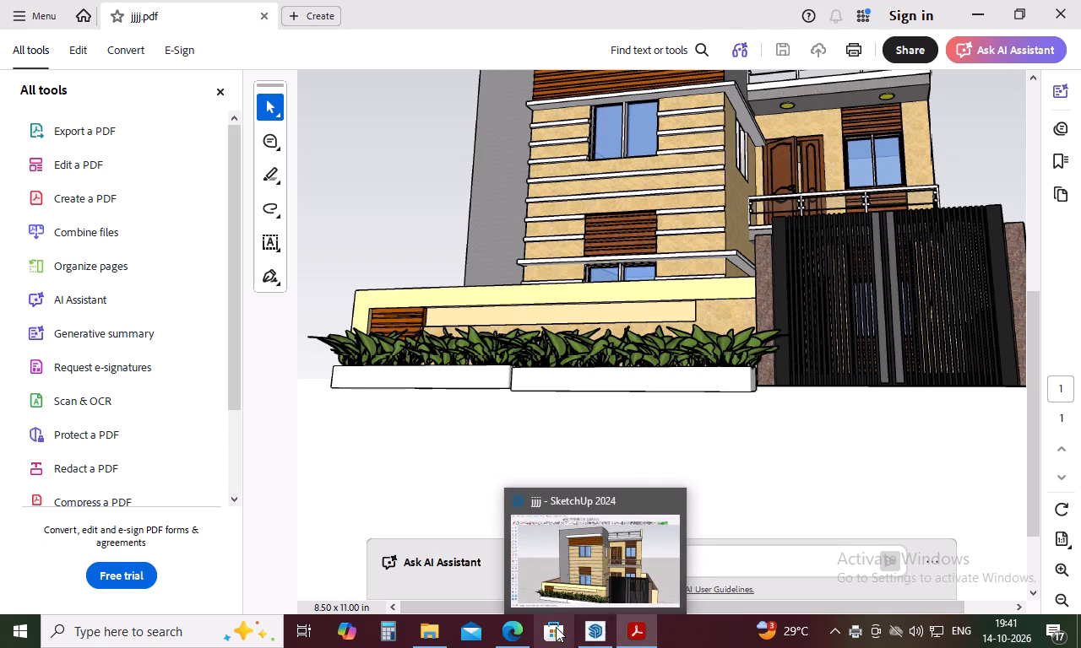
# Switch back to SketchUp and view the whole house from a raised front angle showing the roof.
pyautogui.click(592, 634)
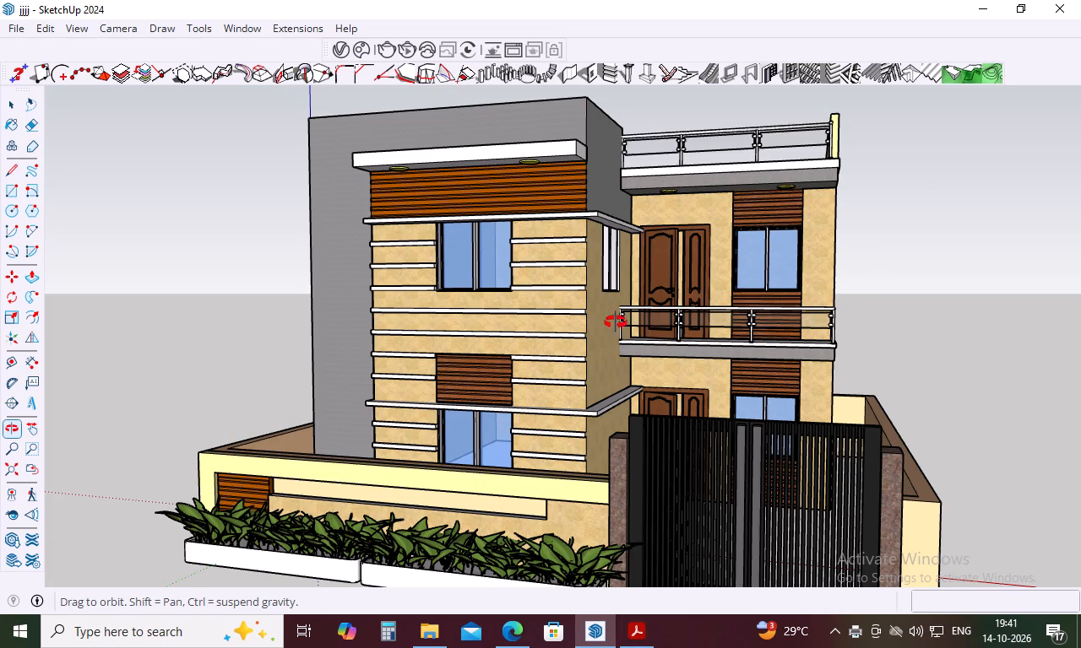
pyautogui.scroll(-6, 616, 321)
pyautogui.moveTo(625, 327); pyautogui.dragTo(659, 445, button='middle')
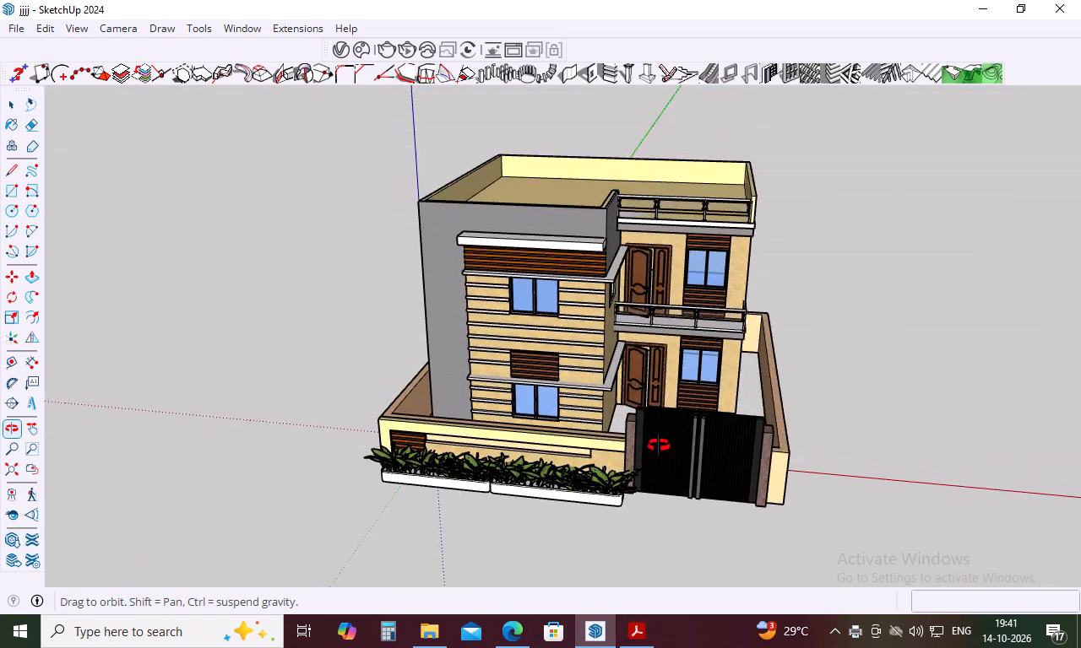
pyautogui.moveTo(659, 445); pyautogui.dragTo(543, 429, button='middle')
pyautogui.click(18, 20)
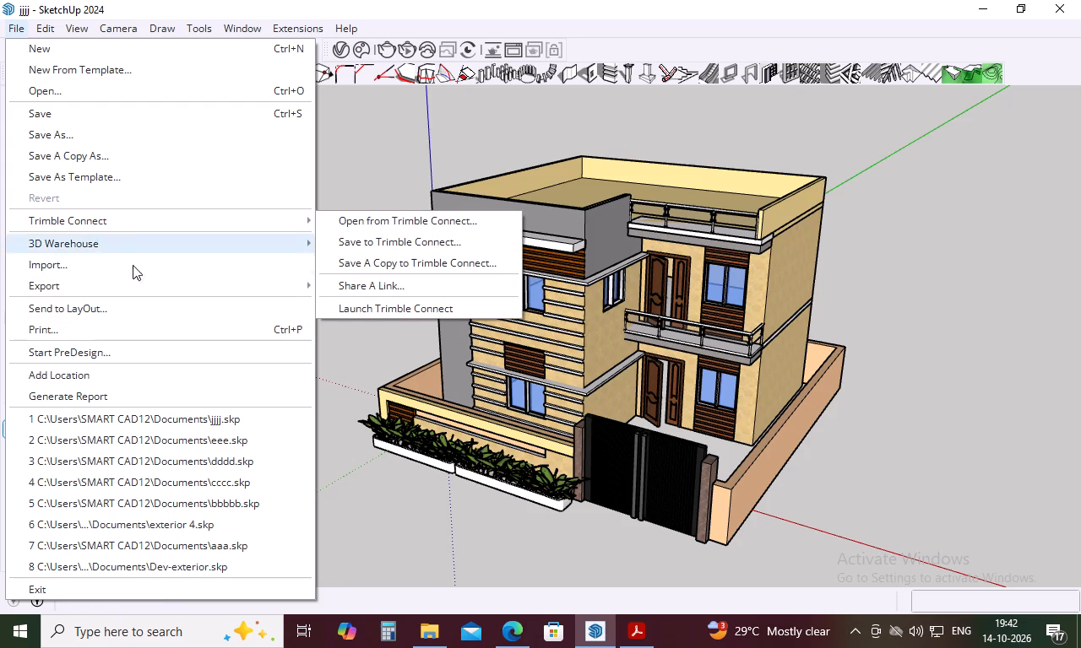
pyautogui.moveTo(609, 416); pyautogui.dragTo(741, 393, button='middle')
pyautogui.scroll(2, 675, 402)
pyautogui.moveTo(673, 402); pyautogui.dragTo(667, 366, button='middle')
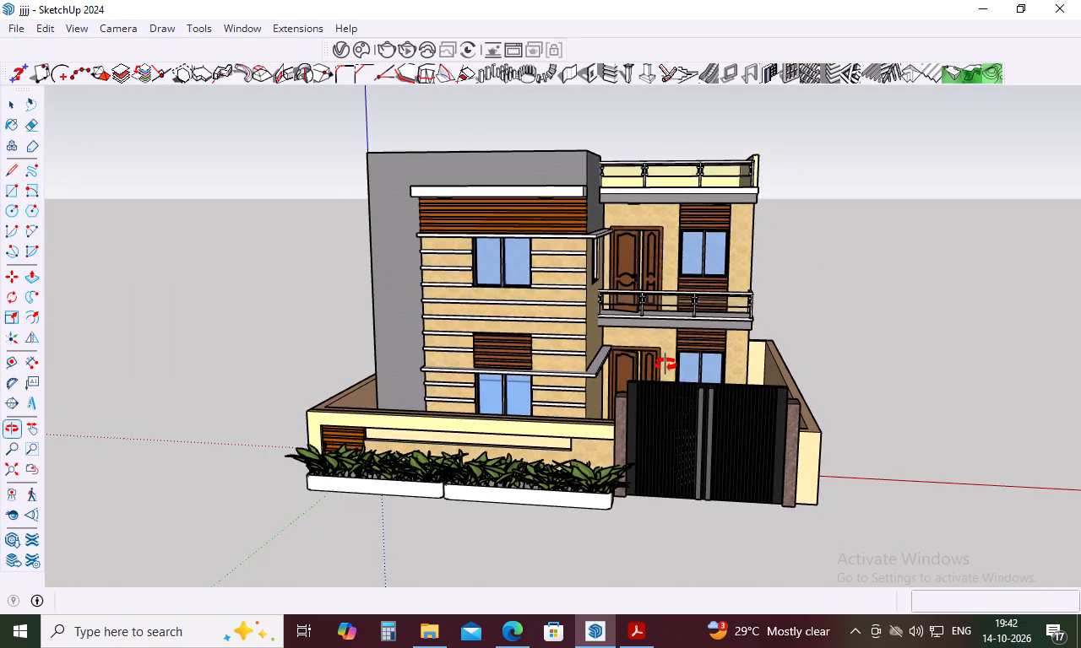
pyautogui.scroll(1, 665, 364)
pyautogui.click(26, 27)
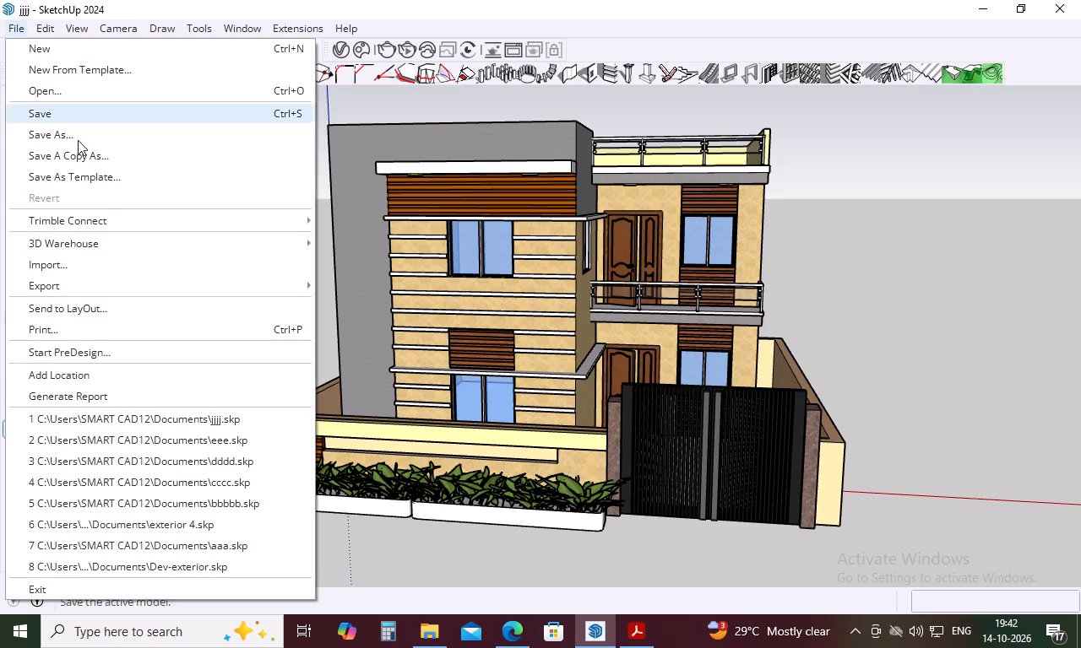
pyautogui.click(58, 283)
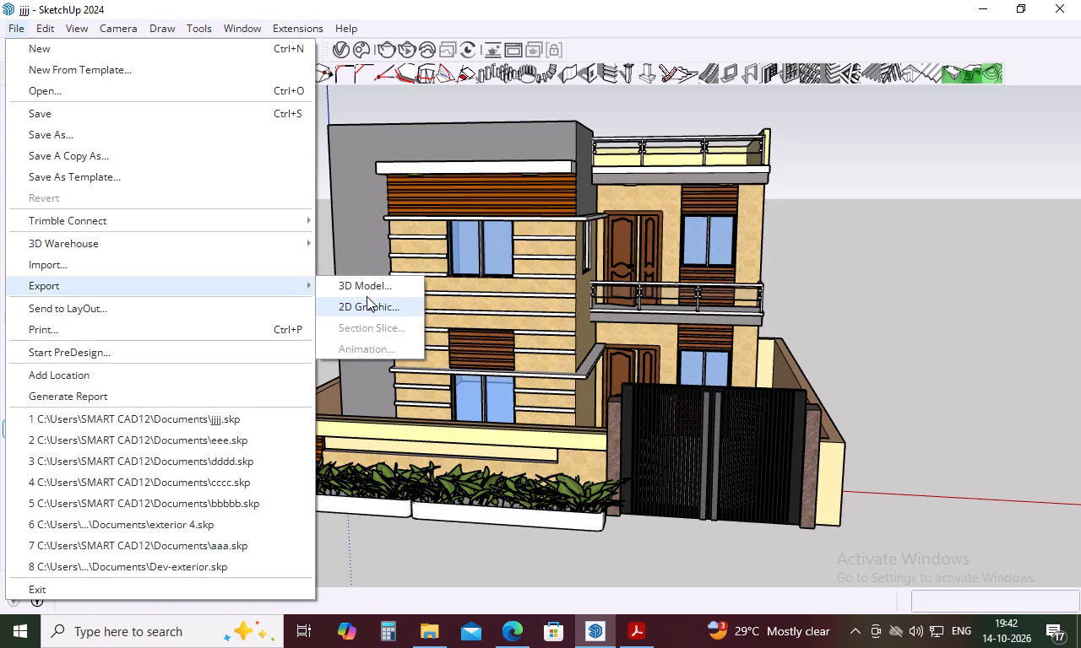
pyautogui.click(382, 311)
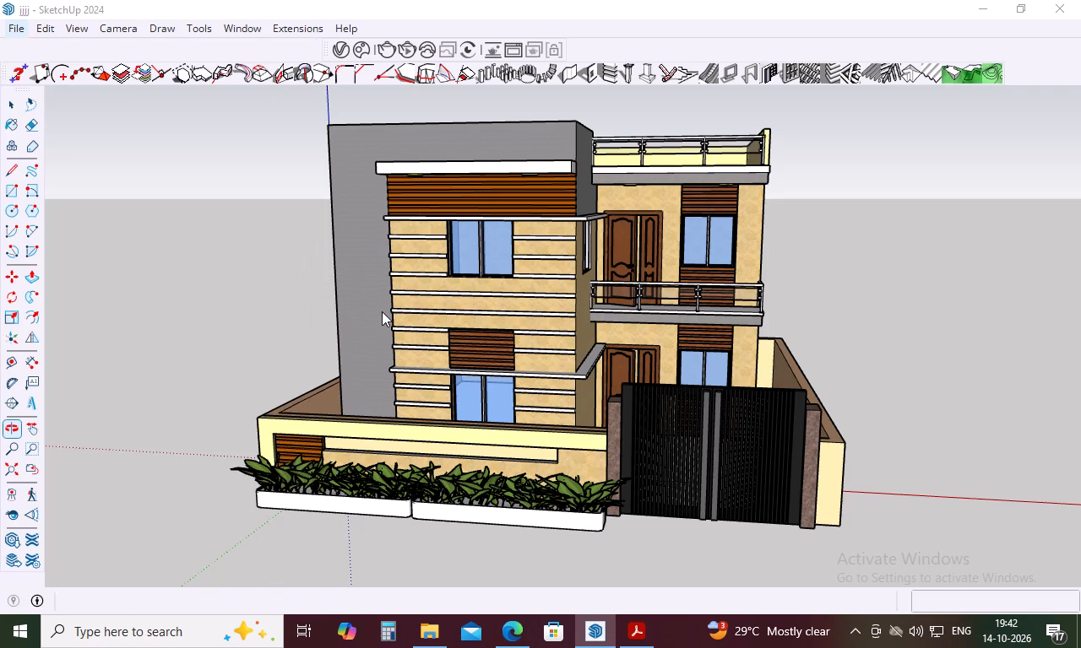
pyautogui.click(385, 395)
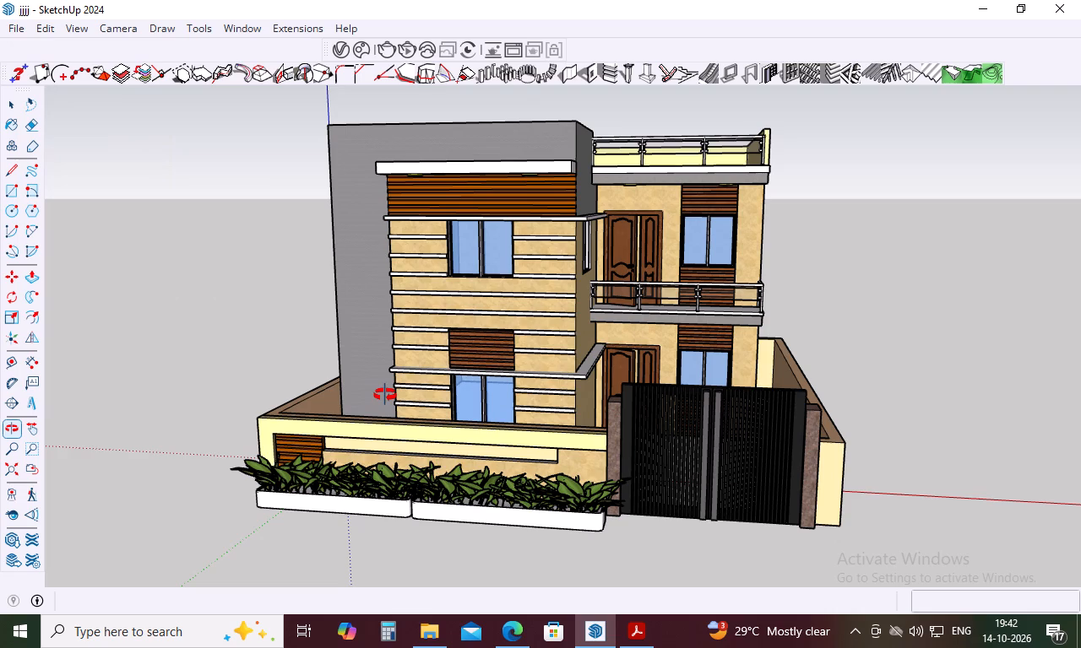
# Examine the finished house exterior from both sides, from a low angle, and up close at the front gate and planters.
pyautogui.scroll(-4, 537, 370)
pyautogui.moveTo(539, 368); pyautogui.dragTo(650, 425, button='middle')
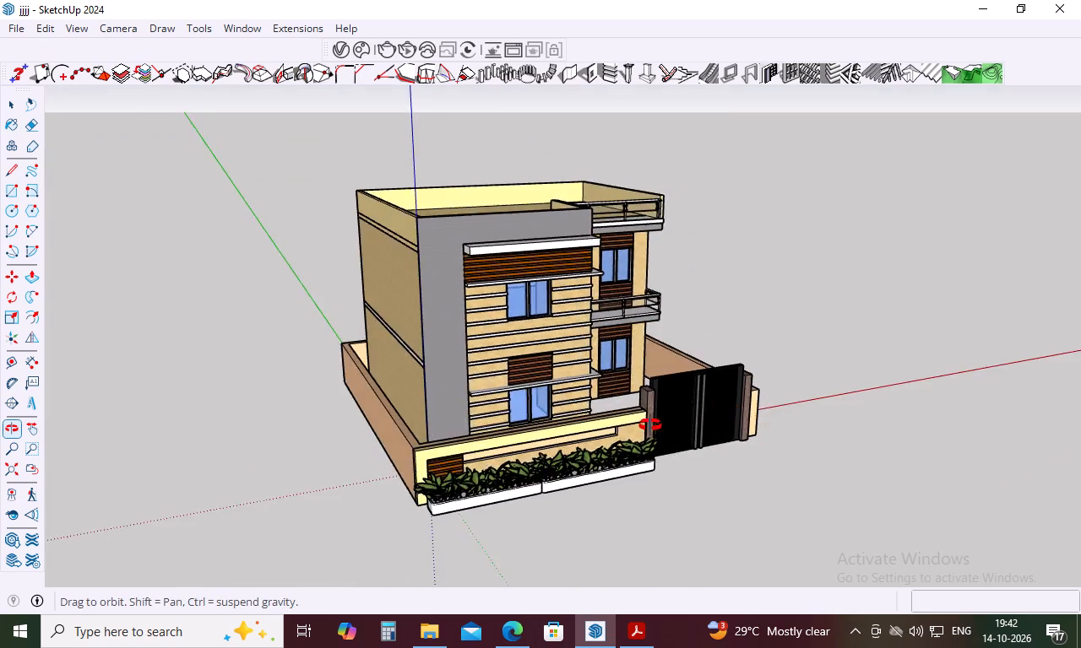
pyautogui.moveTo(650, 425); pyautogui.dragTo(404, 349, button='middle')
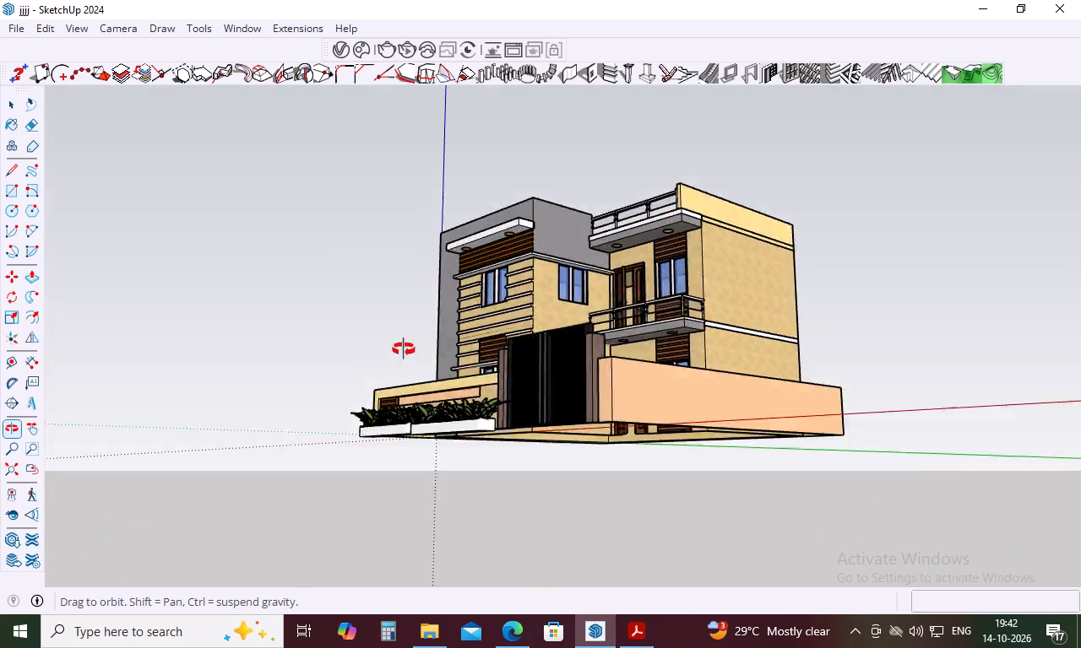
pyautogui.moveTo(404, 349); pyautogui.dragTo(604, 476, button='middle')
pyautogui.scroll(4, 604, 472)
pyautogui.moveTo(604, 463); pyautogui.dragTo(591, 456, button='middle')
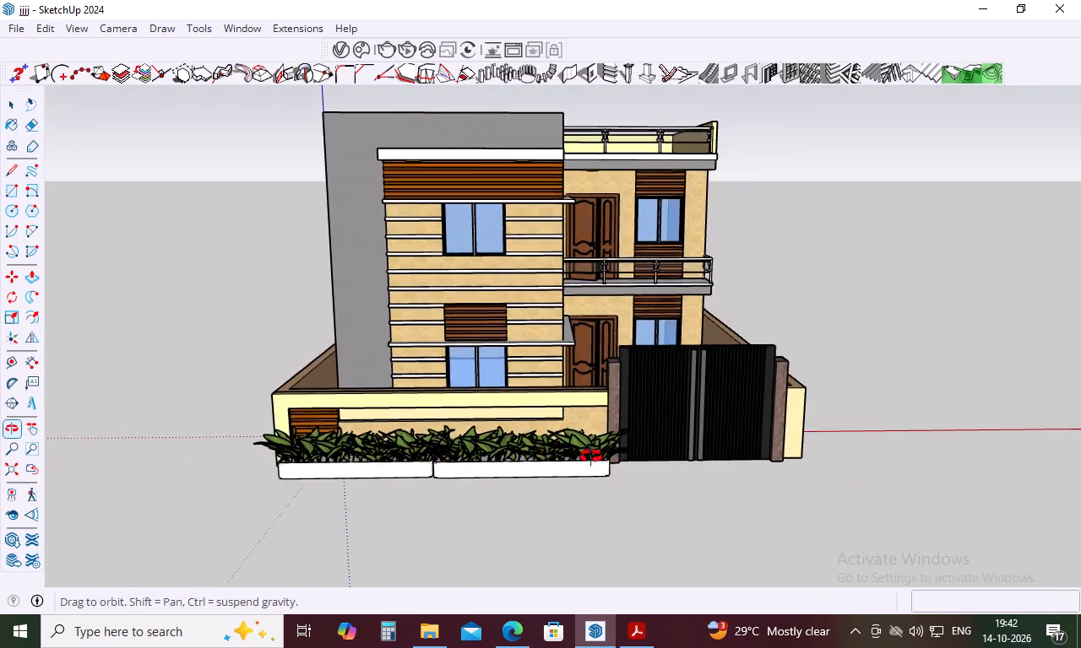
pyautogui.moveTo(591, 456); pyautogui.dragTo(486, 446, button='middle')
pyautogui.scroll(4, 571, 407)
pyautogui.moveTo(578, 397); pyautogui.dragTo(587, 375, button='middle')
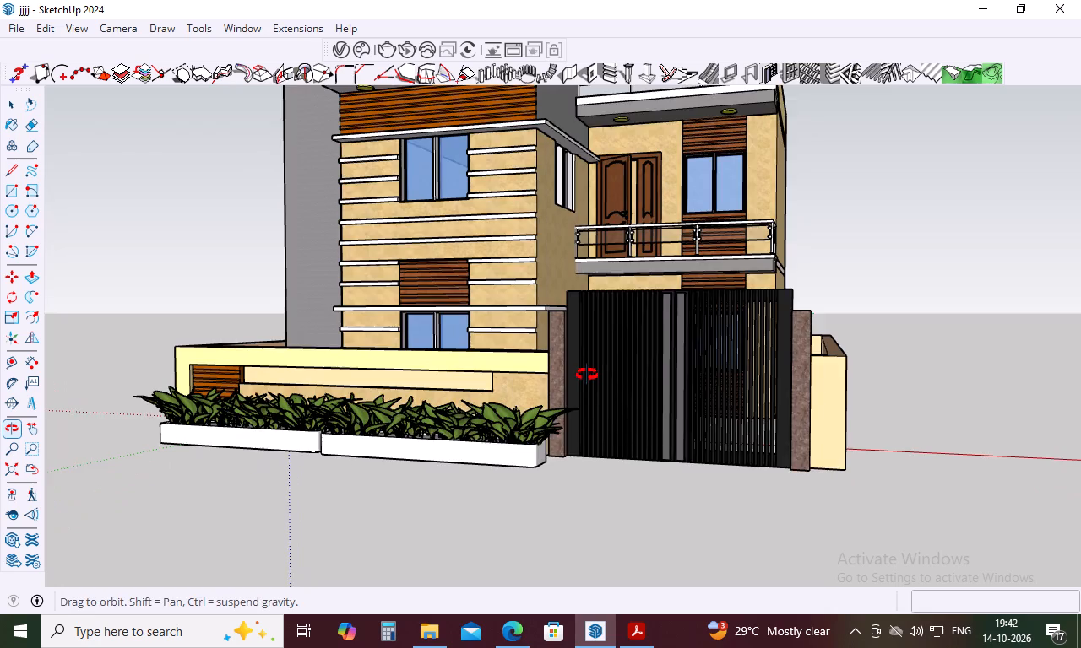
pyautogui.moveTo(587, 375); pyautogui.dragTo(587, 430, button='middle')
pyautogui.scroll(-4, 584, 424)
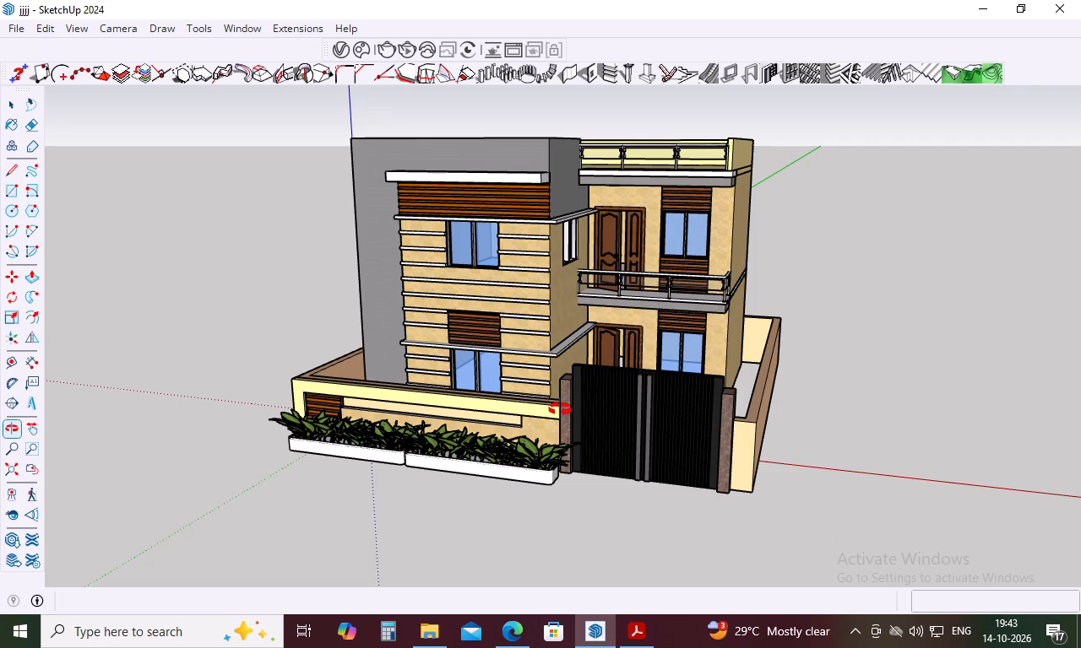
pyautogui.scroll(-4, 602, 381)
pyautogui.moveTo(600, 383); pyautogui.dragTo(666, 370, button='middle')
pyautogui.scroll(5, 666, 370)
pyautogui.scroll(-9, 641, 272)
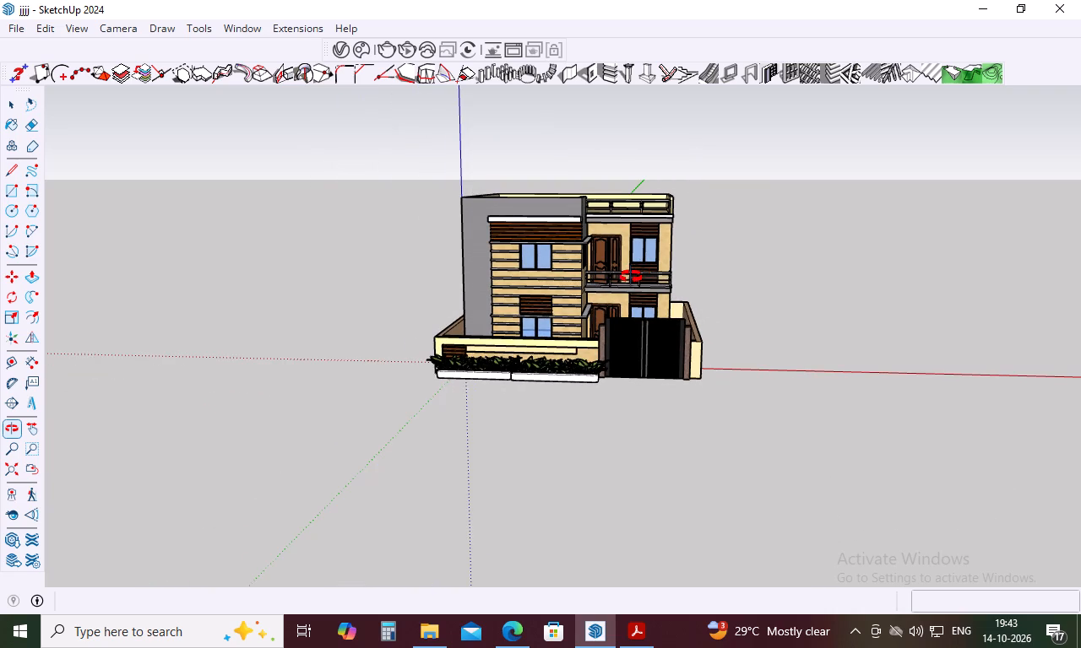
# Draw a rectangle on the ground along the red axis beside the house's gate side and extrude it into a box about 15' high.
pyautogui.press('r')
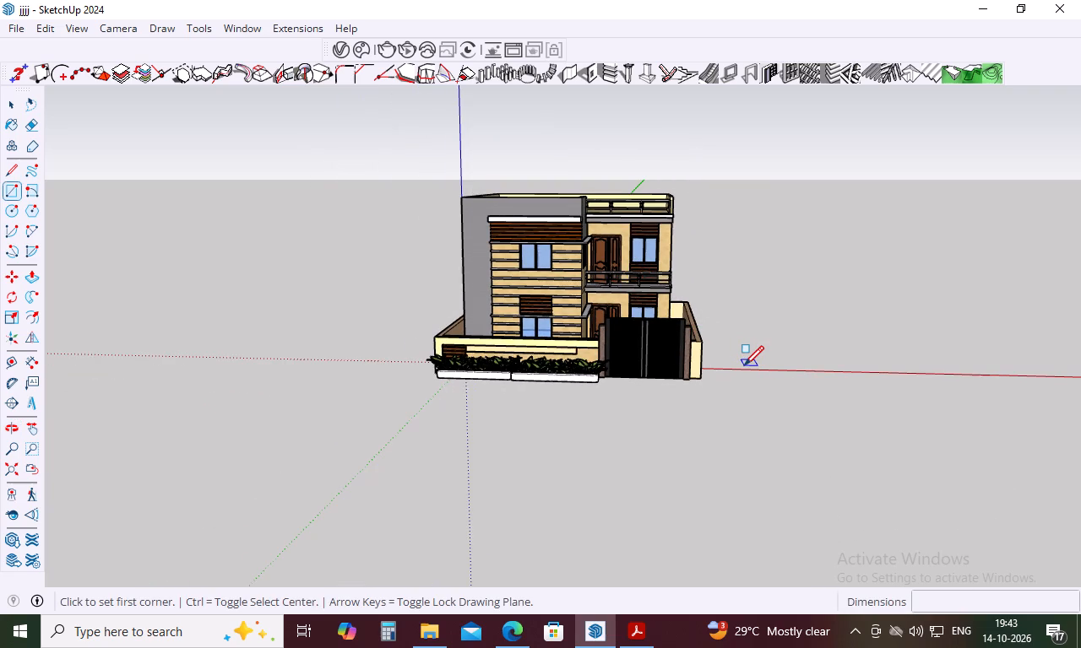
pyautogui.click(747, 370)
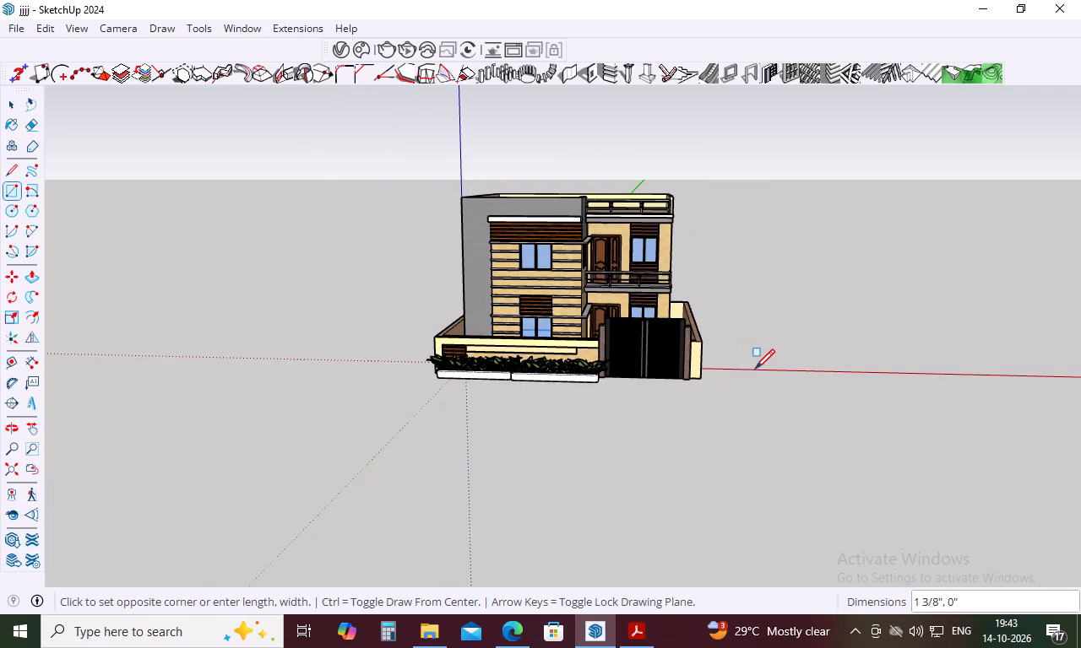
pyautogui.moveTo(841, 349); pyautogui.dragTo(851, 454, button='middle')
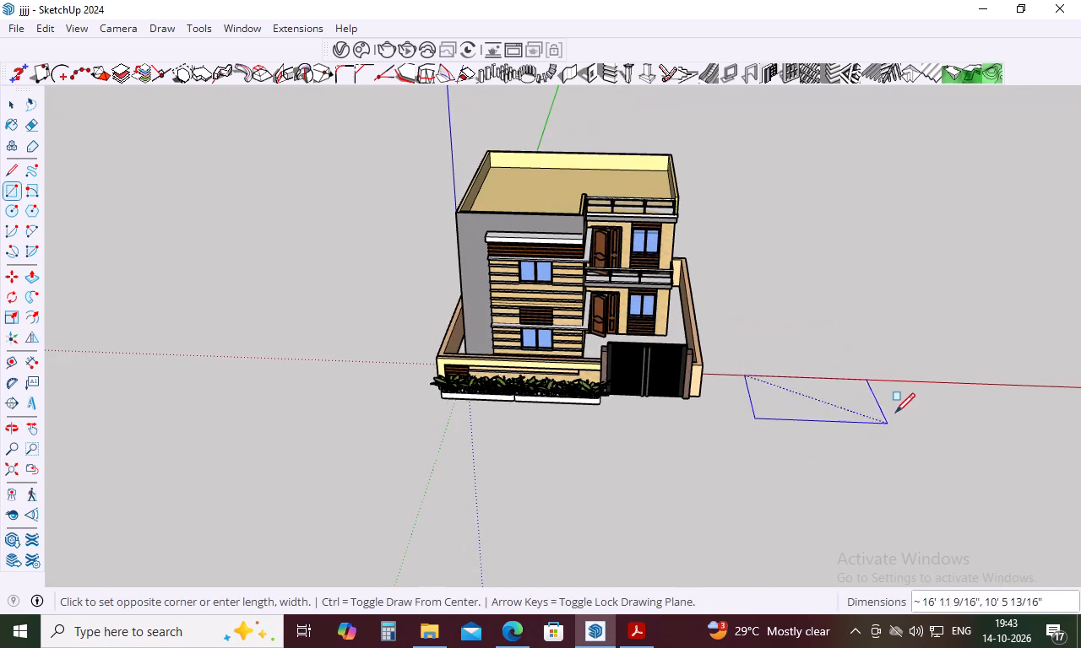
pyautogui.click(906, 399)
pyautogui.press('space')
pyautogui.press('p')
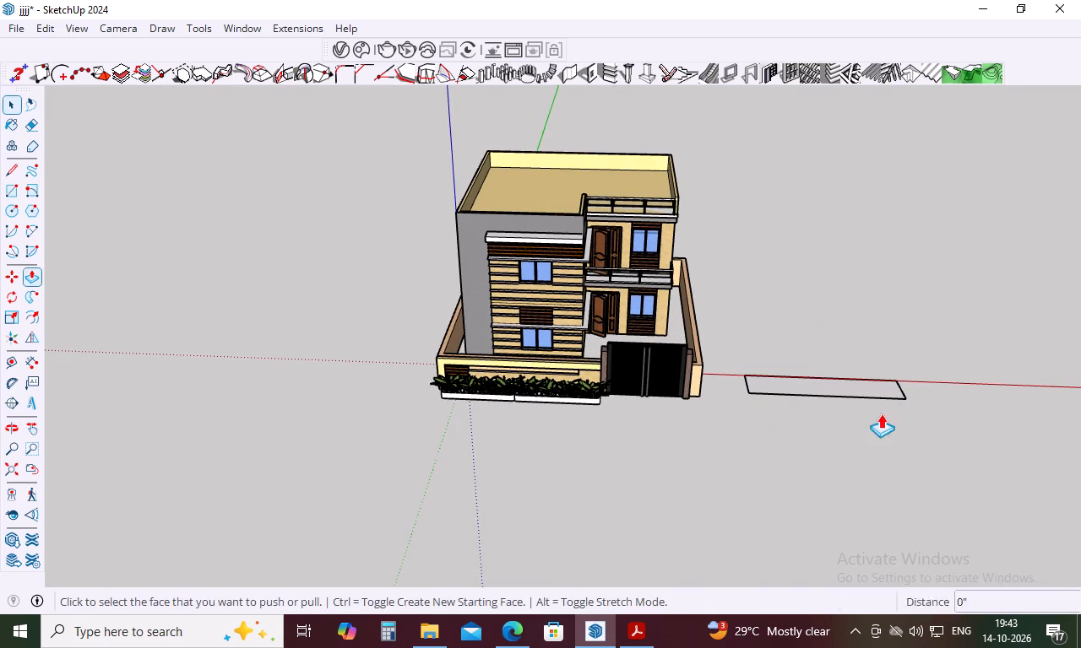
pyautogui.click(846, 394)
pyautogui.click(853, 294)
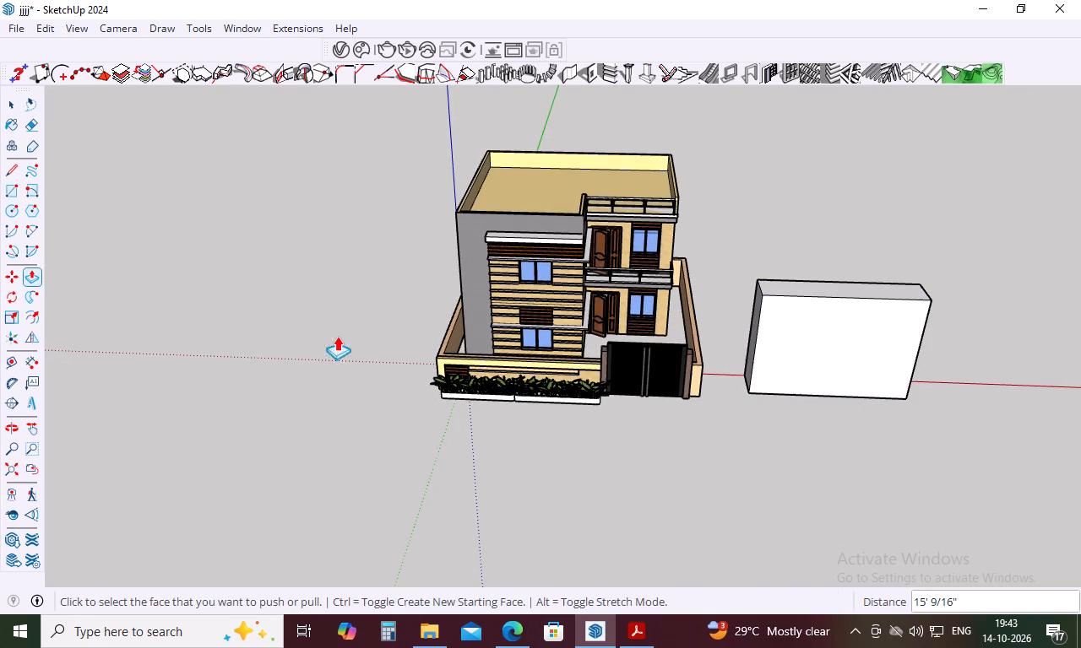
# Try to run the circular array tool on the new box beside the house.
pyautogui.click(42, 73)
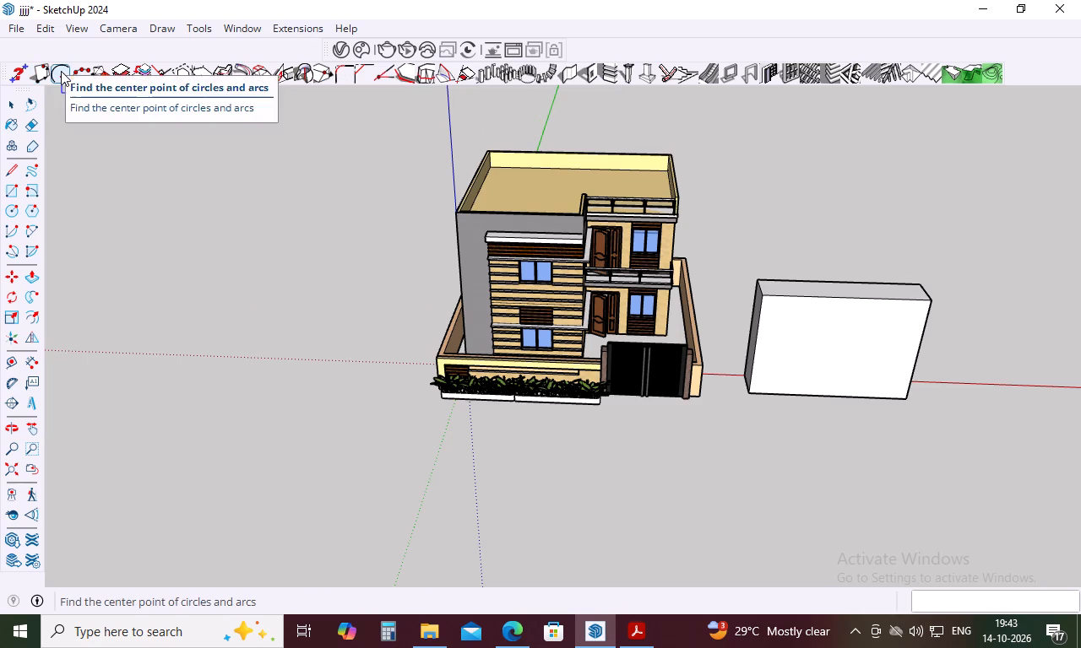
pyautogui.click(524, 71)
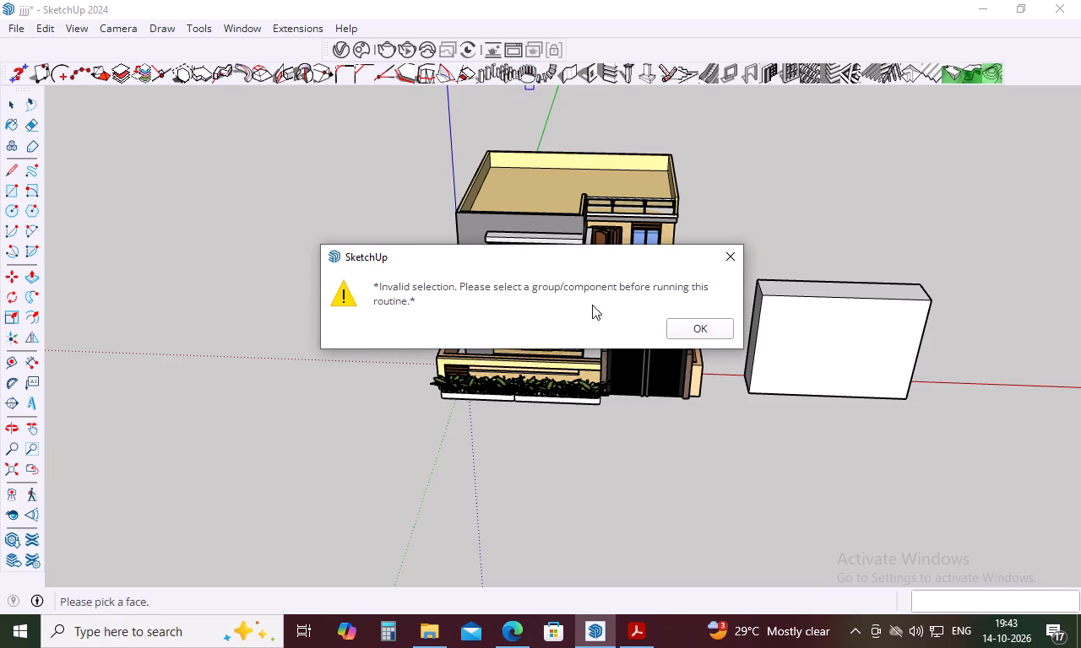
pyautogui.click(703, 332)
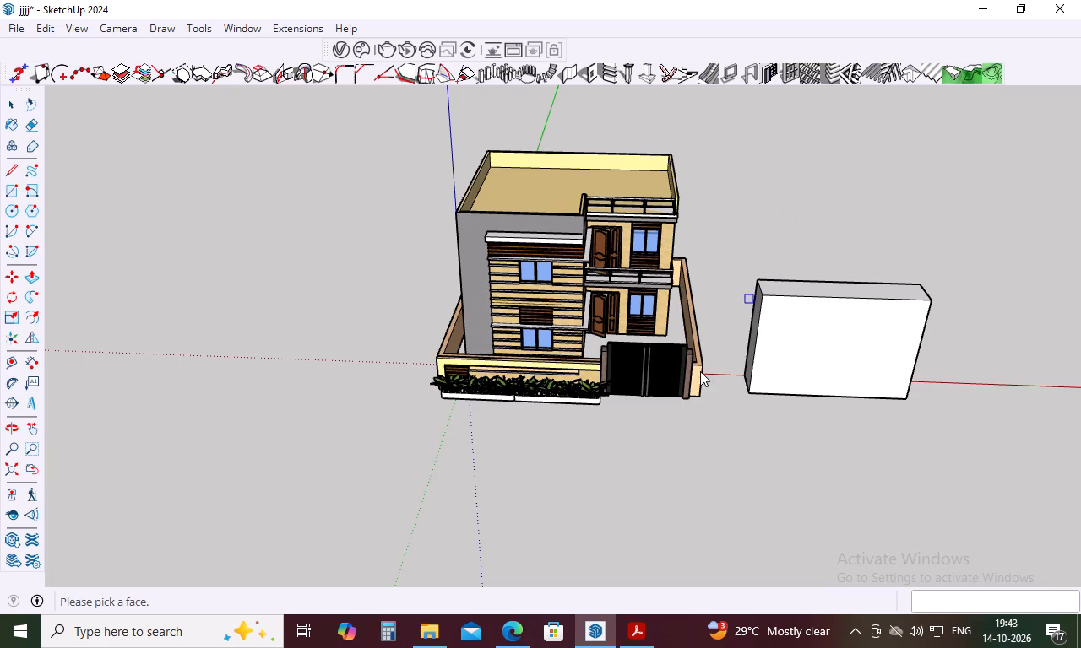
# Minimise SketchUp and Acrobat Reader to reach the desktop and launch the Fuji shortcut.
pyautogui.click(993, 3)
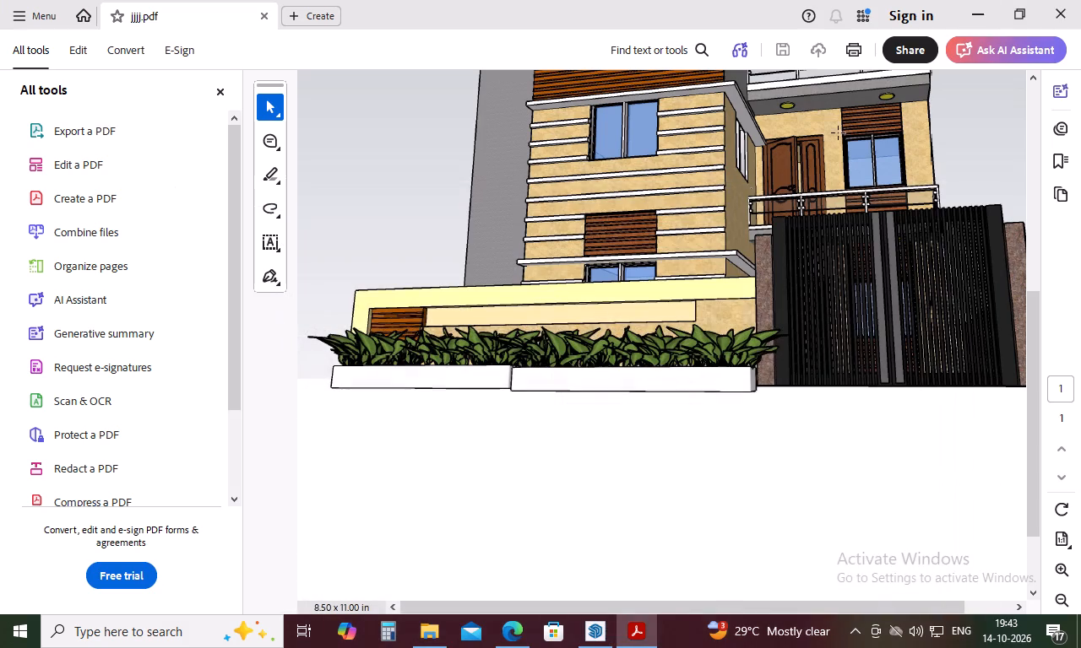
pyautogui.click(986, 6)
pyautogui.doubleClick(165, 402)
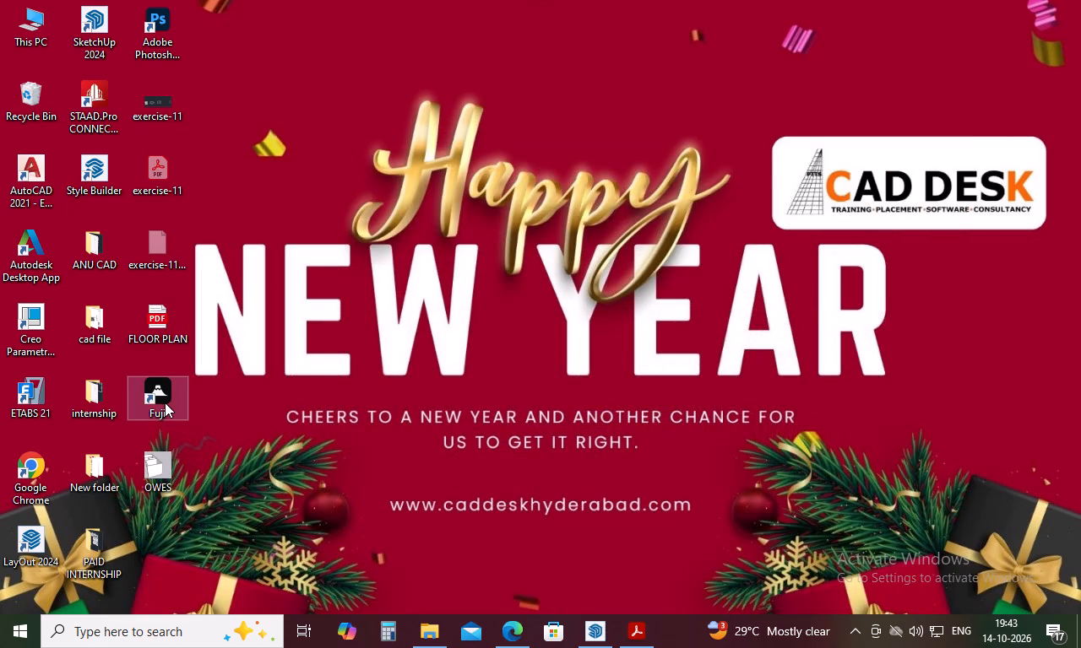
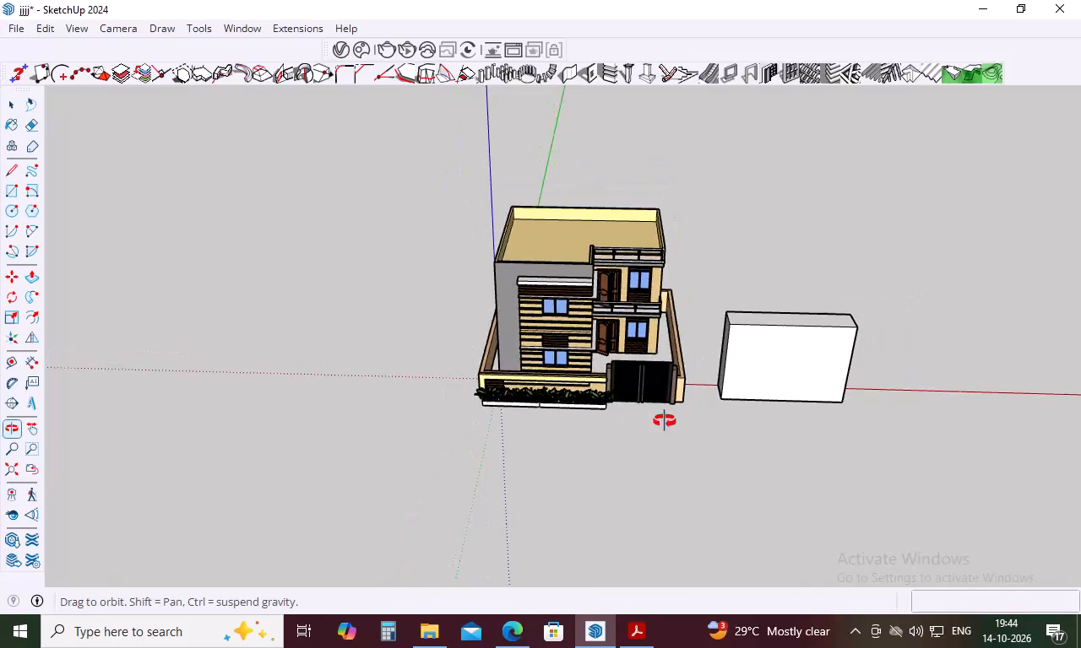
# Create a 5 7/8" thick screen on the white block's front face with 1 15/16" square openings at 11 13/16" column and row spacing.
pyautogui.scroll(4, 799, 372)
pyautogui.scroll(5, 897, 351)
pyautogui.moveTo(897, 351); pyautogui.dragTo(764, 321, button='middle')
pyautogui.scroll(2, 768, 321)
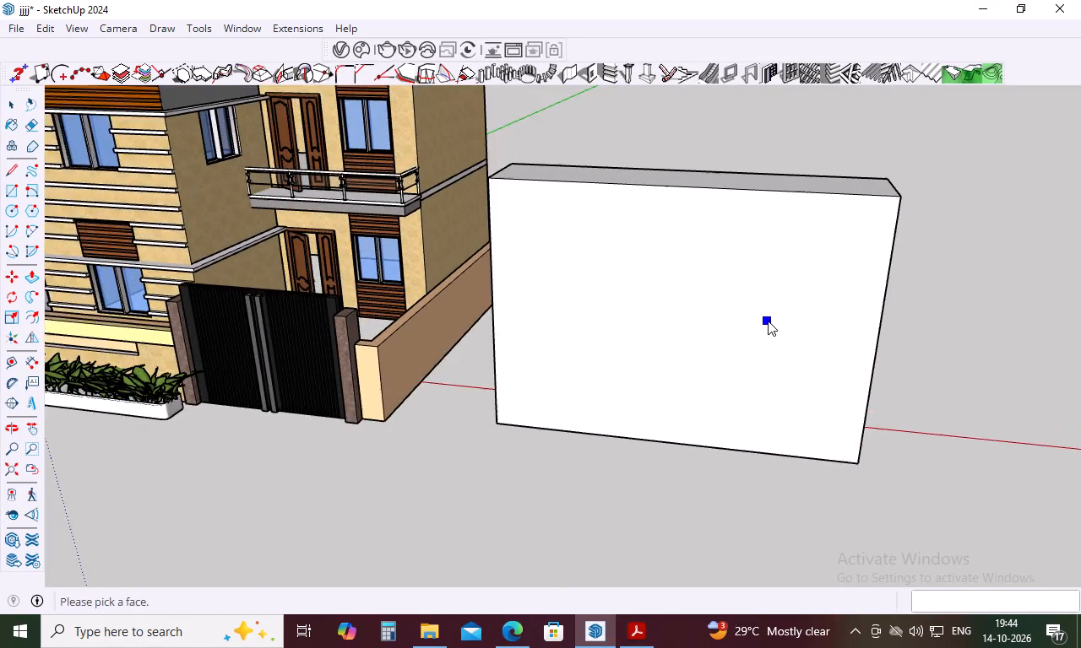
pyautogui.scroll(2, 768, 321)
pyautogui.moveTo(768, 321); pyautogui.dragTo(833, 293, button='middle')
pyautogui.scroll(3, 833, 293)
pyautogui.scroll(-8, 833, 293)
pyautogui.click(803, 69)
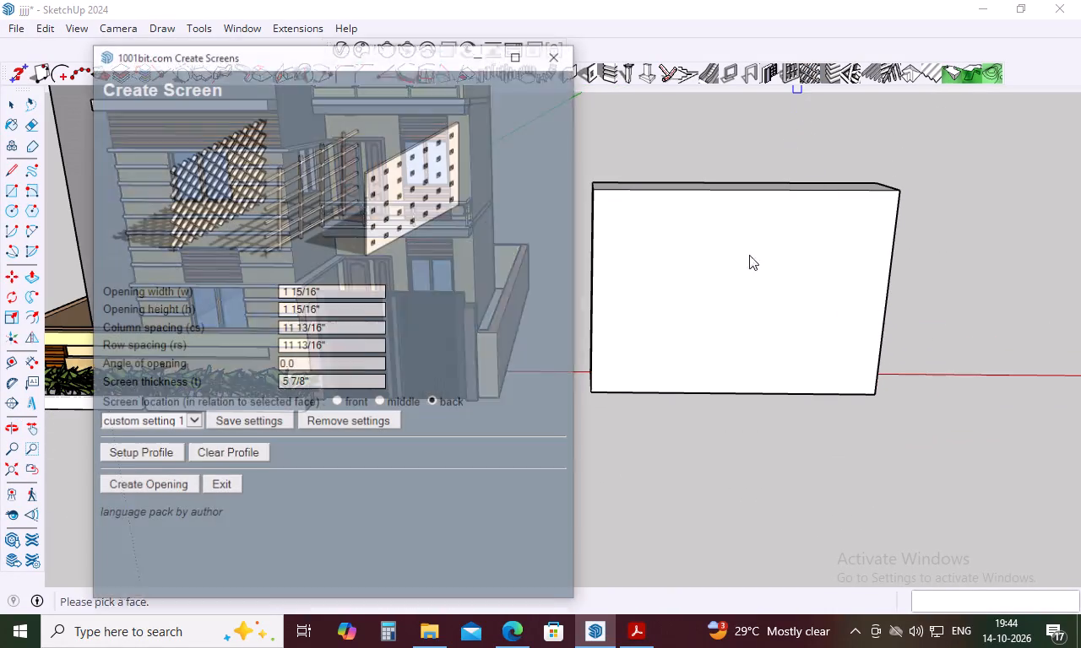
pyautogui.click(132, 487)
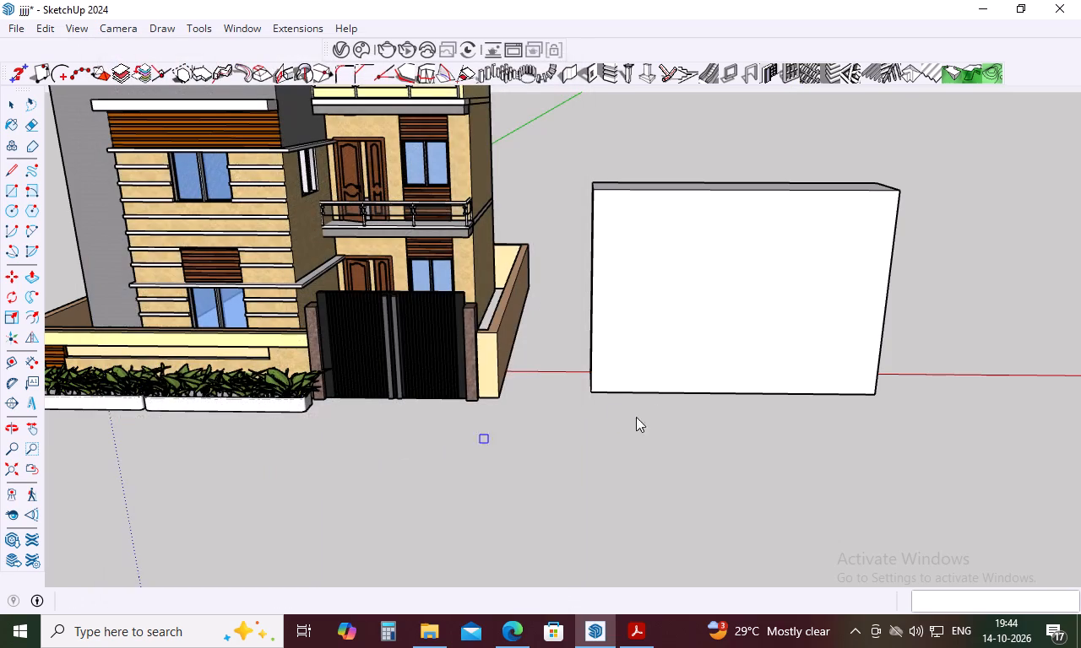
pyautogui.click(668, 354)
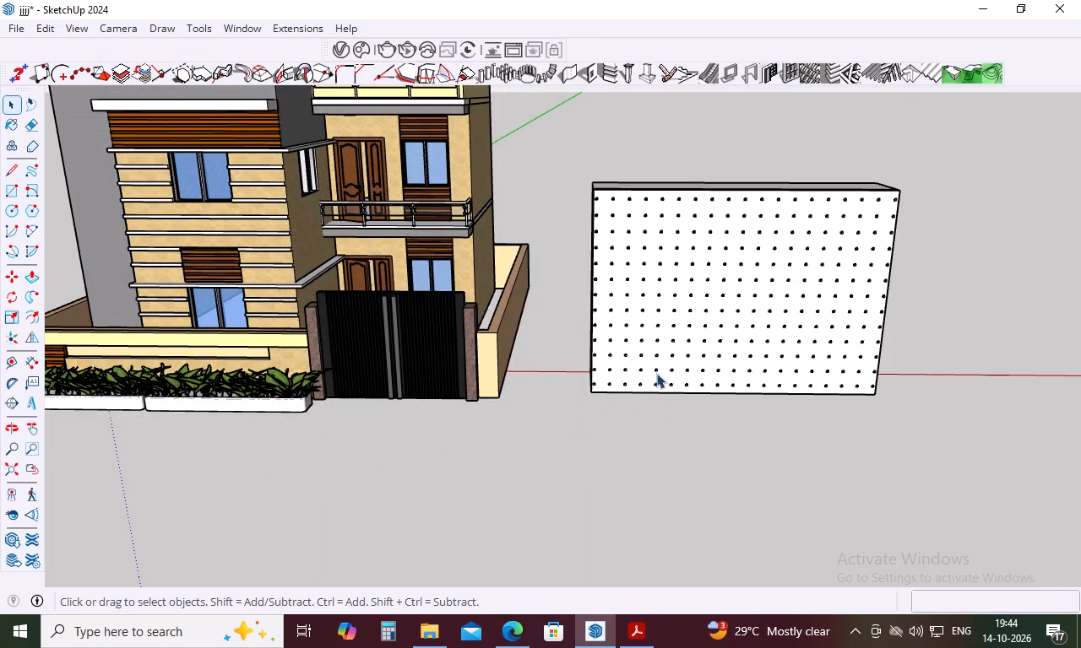
# Examine the perforated screen's openings up close and the block's thickness from the side.
pyautogui.moveTo(693, 357); pyautogui.dragTo(700, 289, button='middle')
pyautogui.scroll(15, 709, 283)
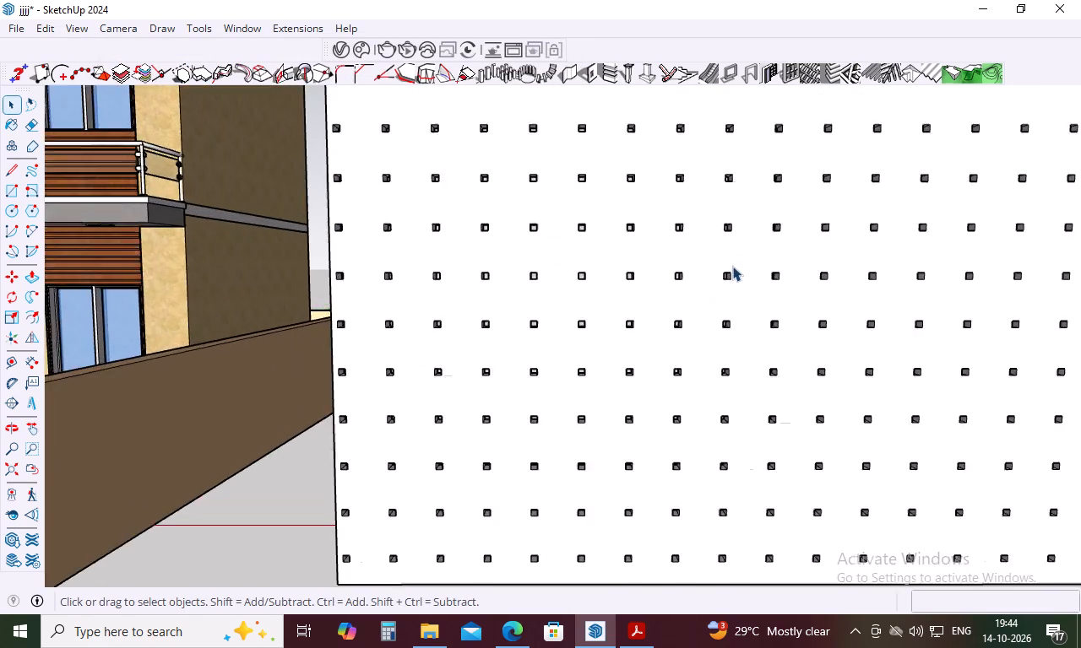
pyautogui.scroll(20, 732, 266)
pyautogui.scroll(9, 732, 266)
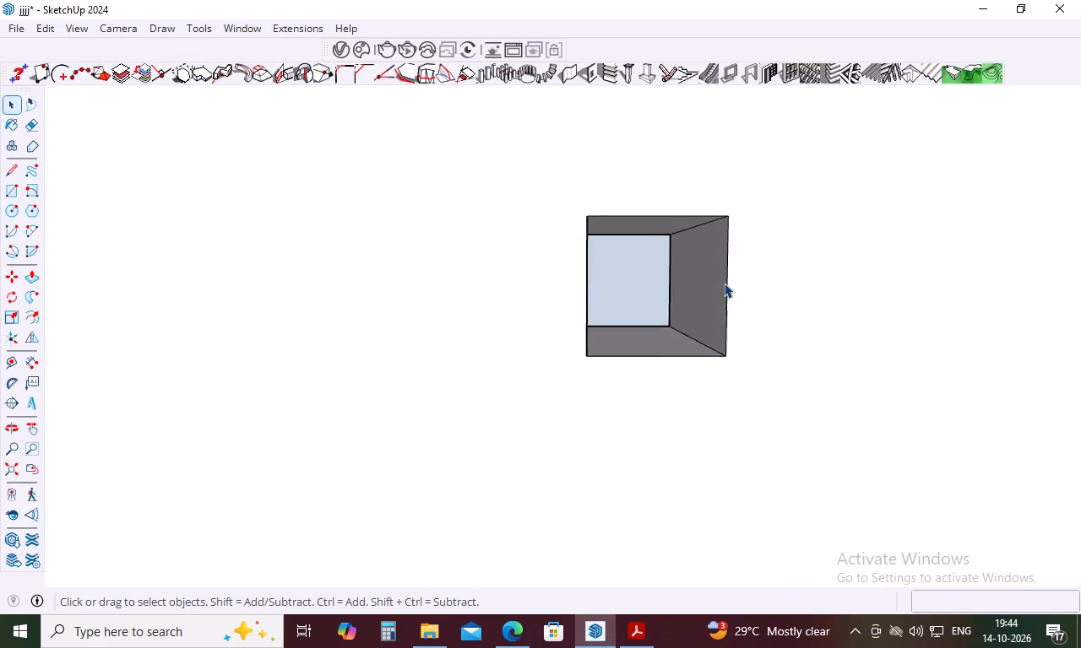
pyautogui.scroll(20, 724, 283)
pyautogui.scroll(6, 724, 283)
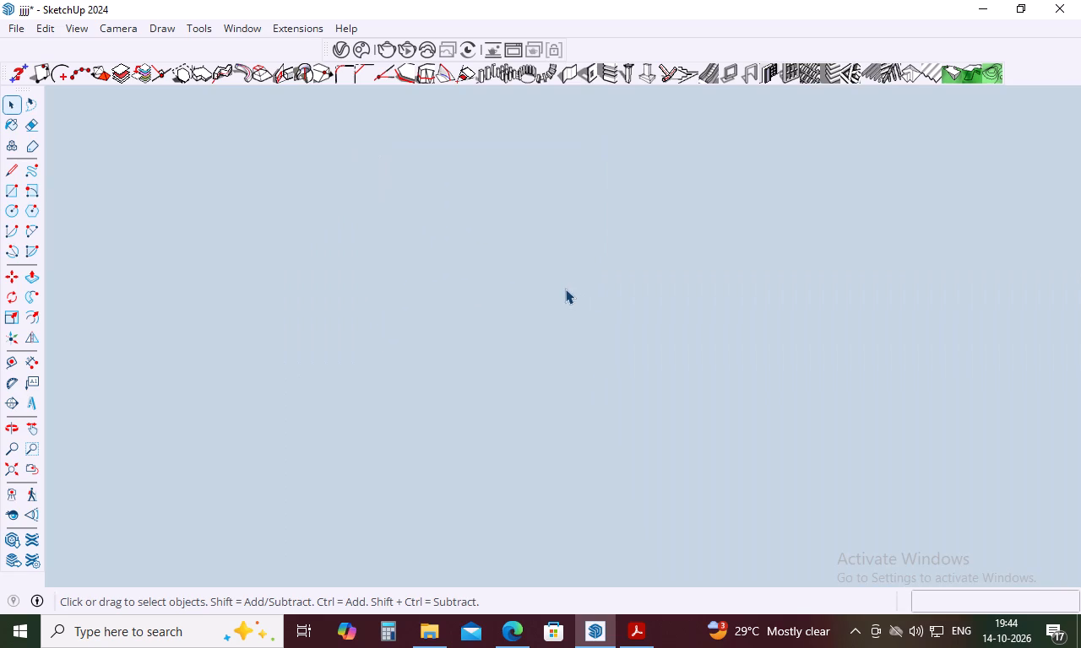
pyautogui.scroll(-4, 565, 289)
pyautogui.scroll(-20, 565, 290)
pyautogui.scroll(-4, 565, 290)
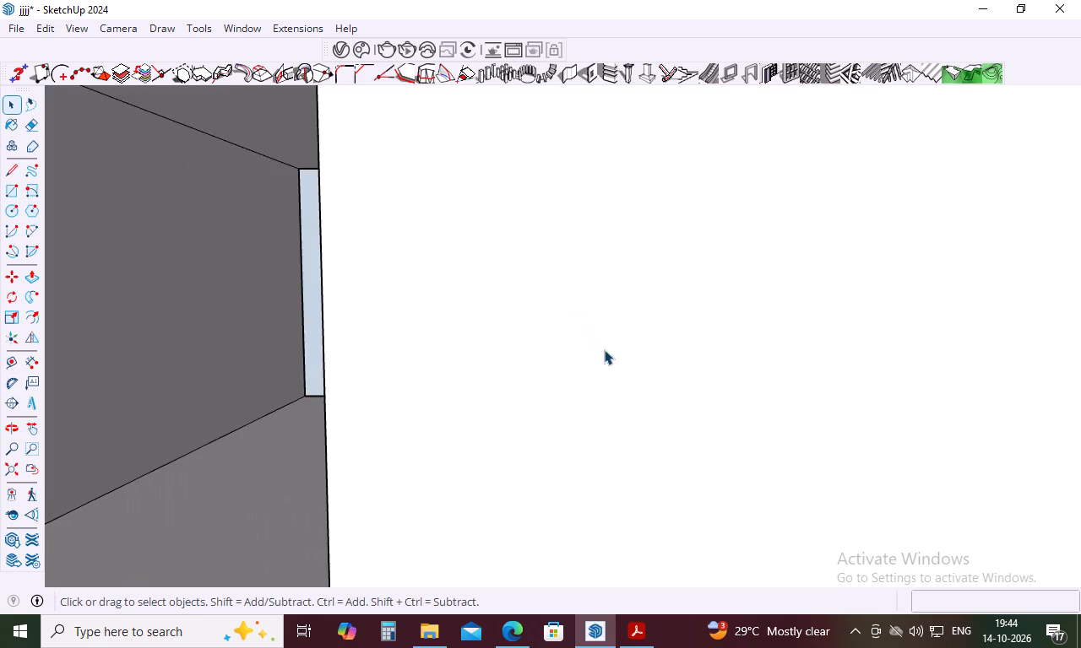
pyautogui.scroll(-20, 604, 349)
pyautogui.scroll(-14, 604, 349)
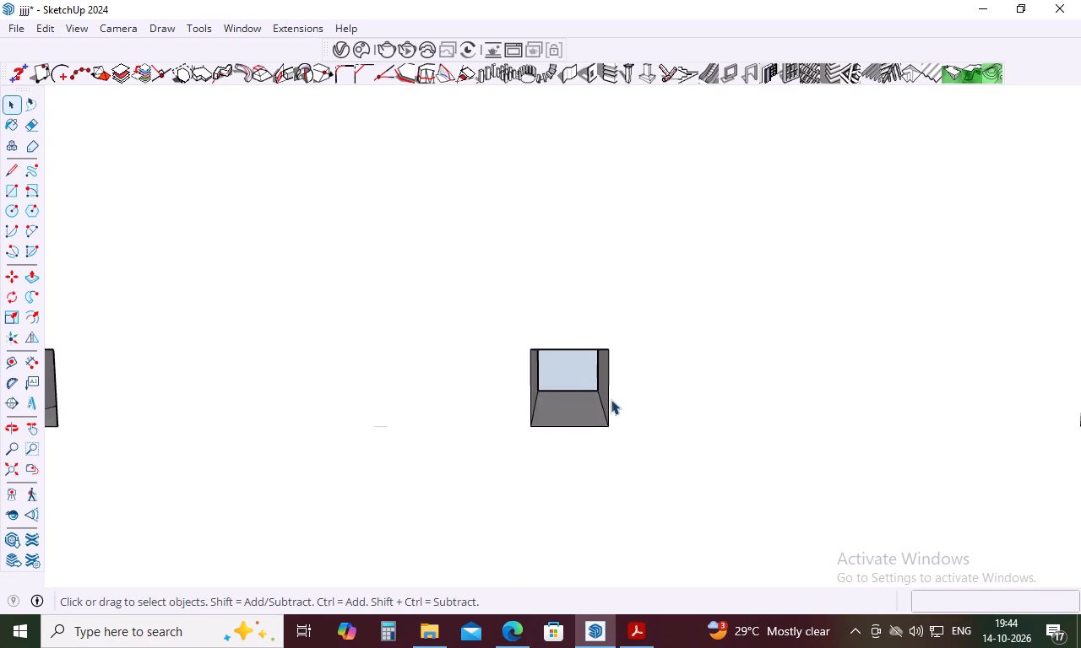
pyautogui.scroll(-14, 611, 399)
pyautogui.scroll(-17, 609, 387)
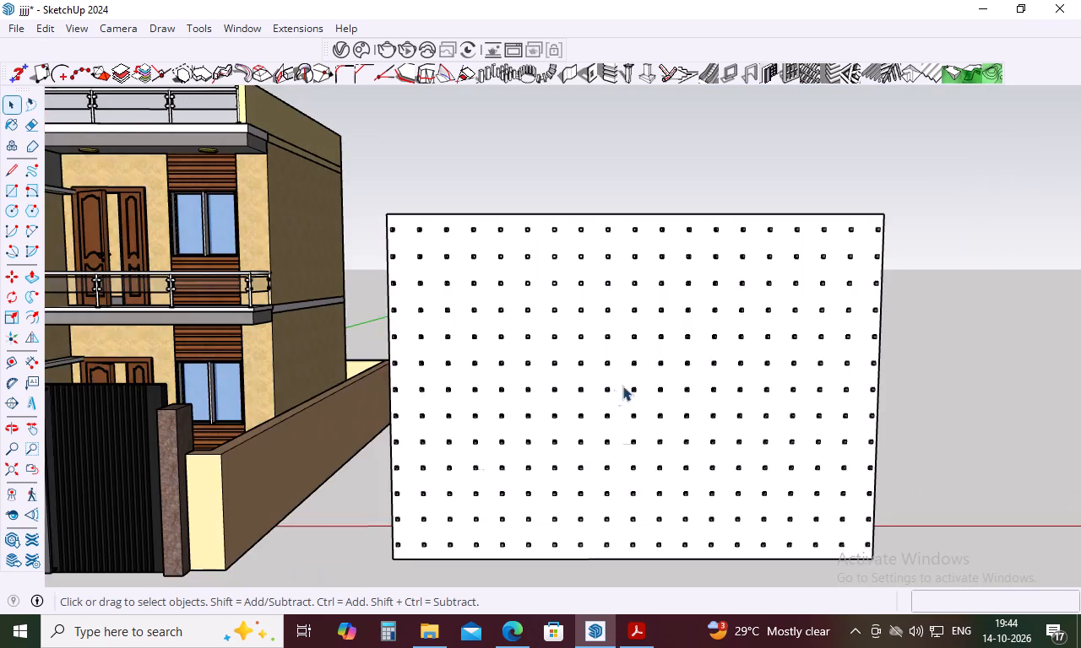
pyautogui.moveTo(715, 356); pyautogui.dragTo(410, 494, button='middle')
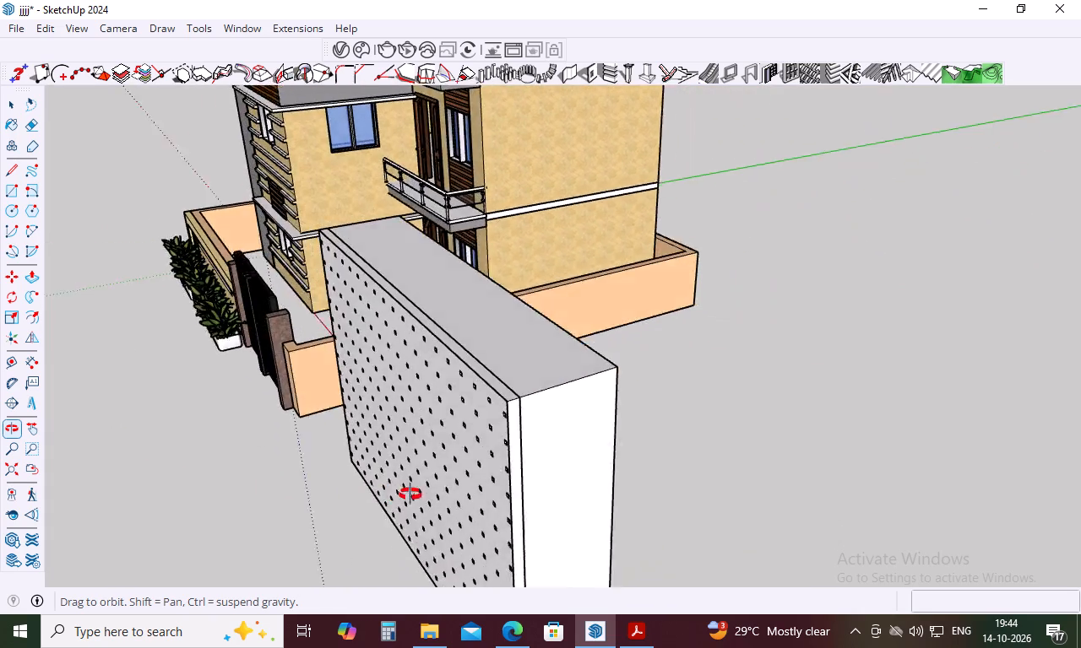
pyautogui.moveTo(410, 494); pyautogui.dragTo(691, 435, button='middle')
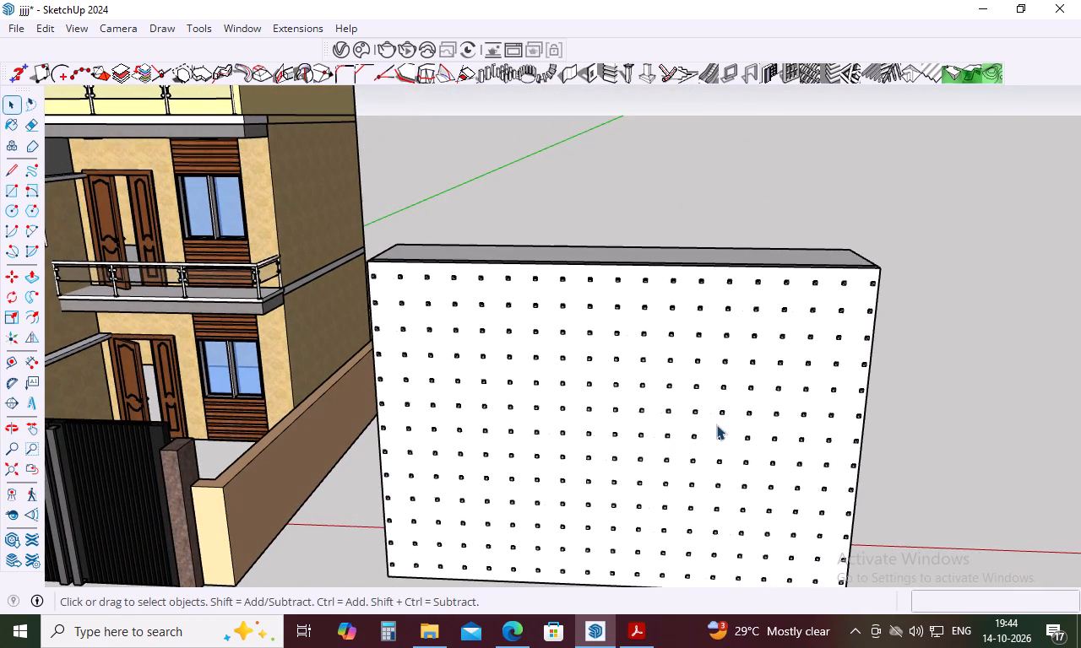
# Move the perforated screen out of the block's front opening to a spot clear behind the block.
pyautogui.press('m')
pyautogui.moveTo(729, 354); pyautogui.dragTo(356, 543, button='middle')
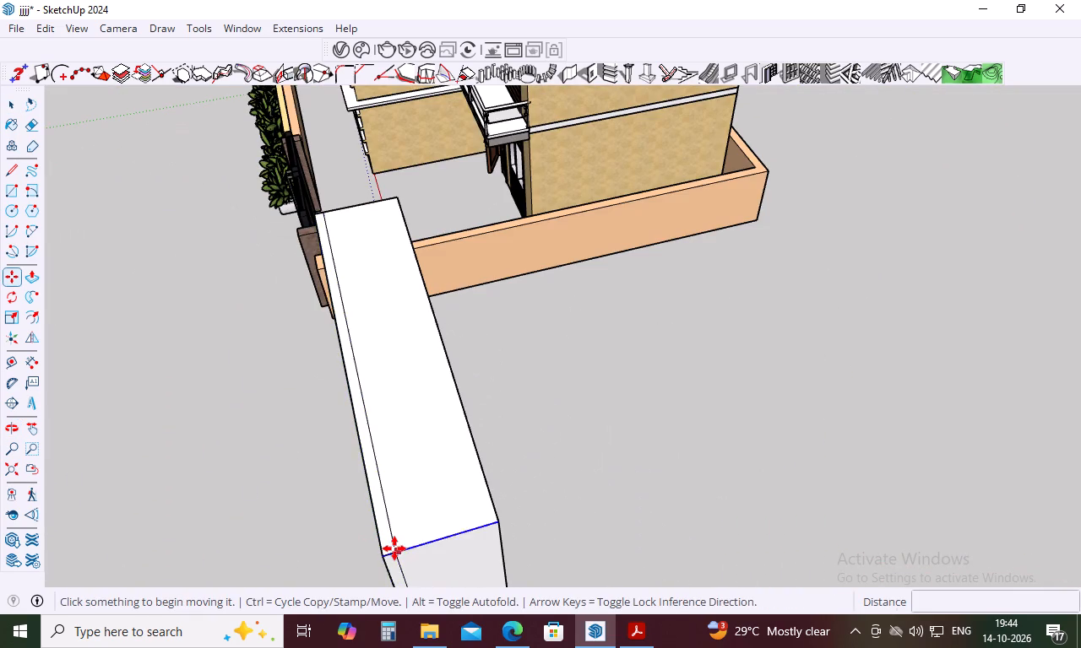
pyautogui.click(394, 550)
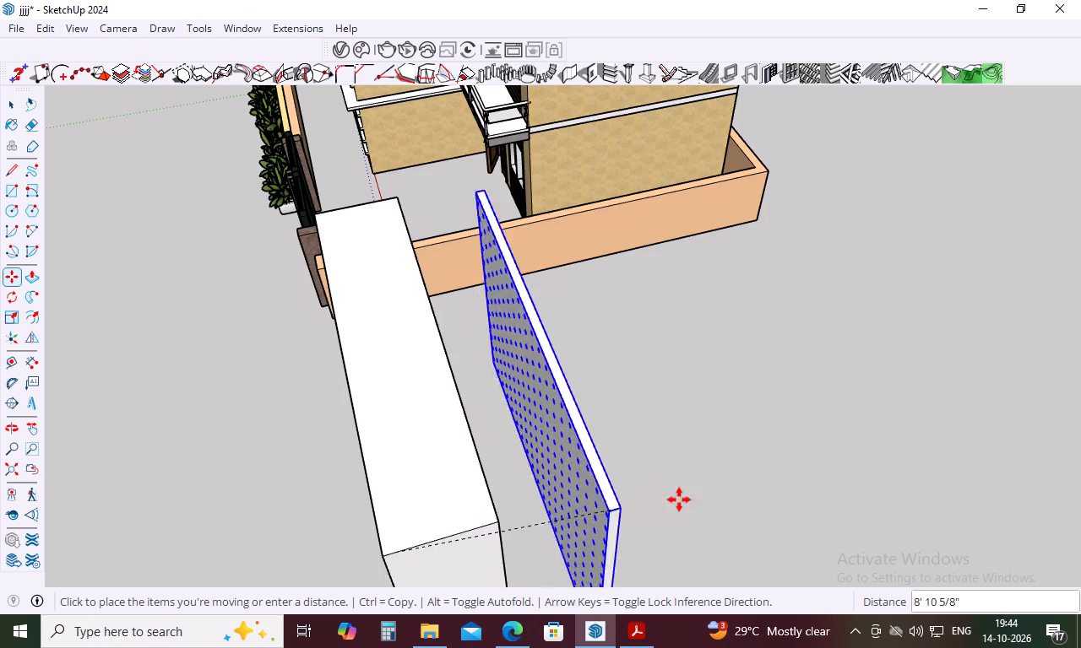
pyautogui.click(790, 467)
# Inspect the detached perforated screen and the depth of its openings up close.
pyautogui.moveTo(771, 494); pyautogui.dragTo(980, 354, button='middle')
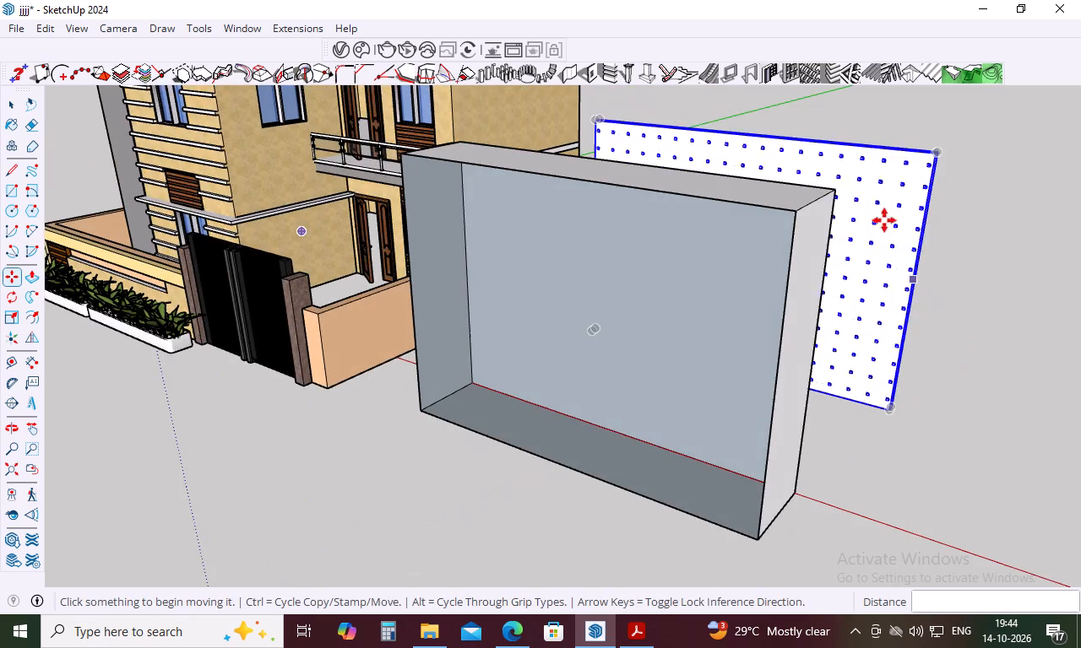
pyautogui.scroll(11, 872, 167)
pyautogui.scroll(17, 894, 151)
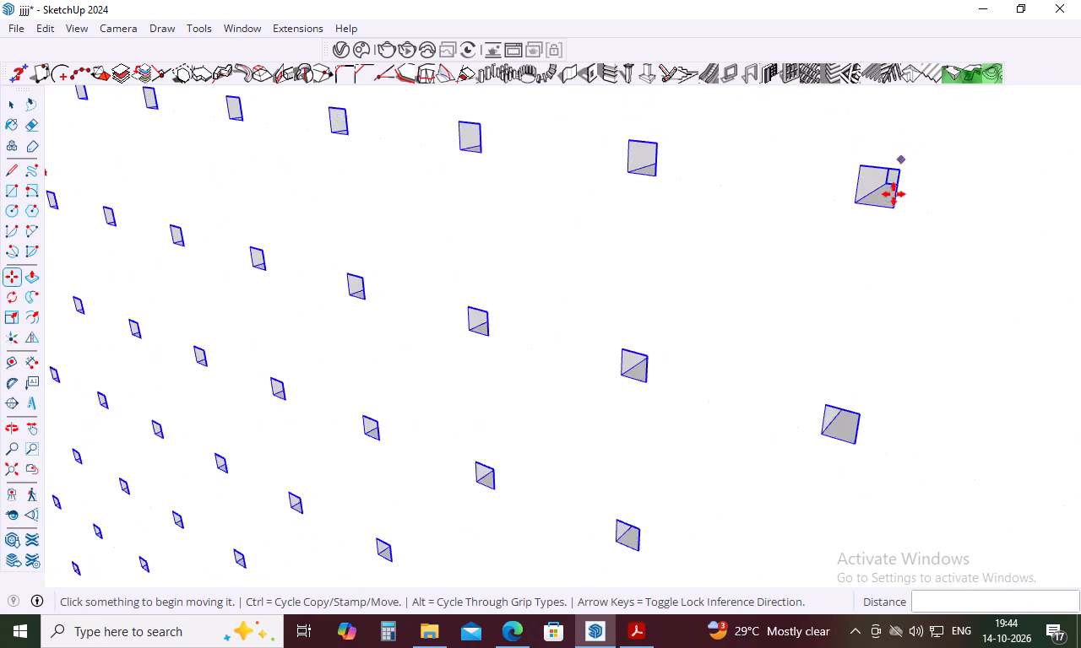
pyautogui.scroll(20, 894, 194)
pyautogui.scroll(10, 894, 194)
pyautogui.moveTo(933, 181); pyautogui.dragTo(974, 144, button='middle')
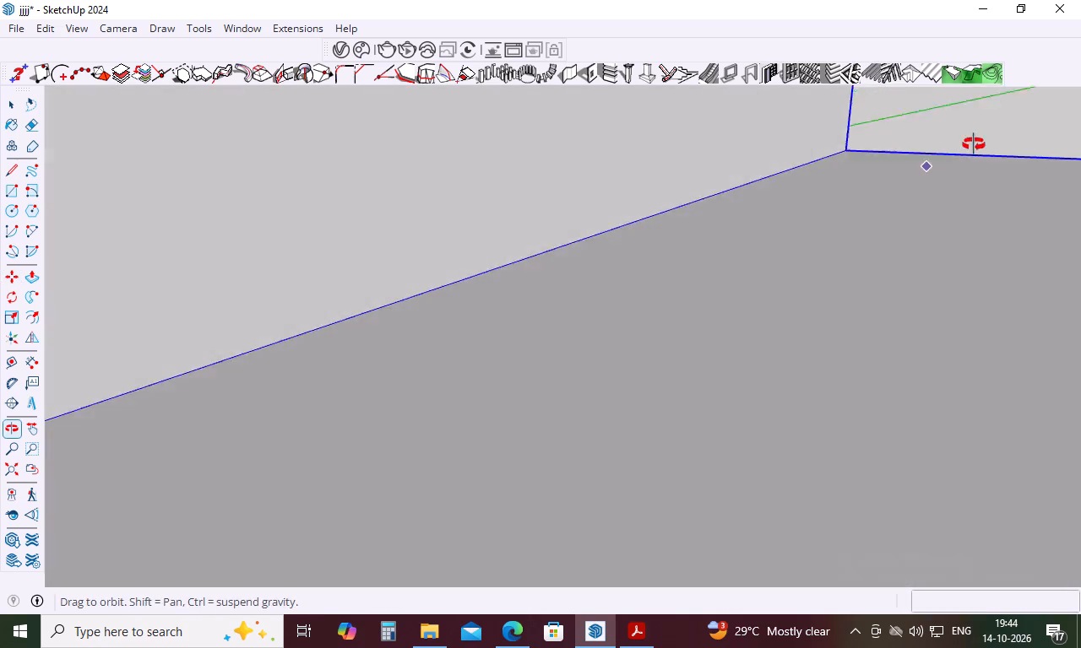
pyautogui.moveTo(974, 144); pyautogui.dragTo(977, 138, button='middle')
pyautogui.scroll(20, 974, 137)
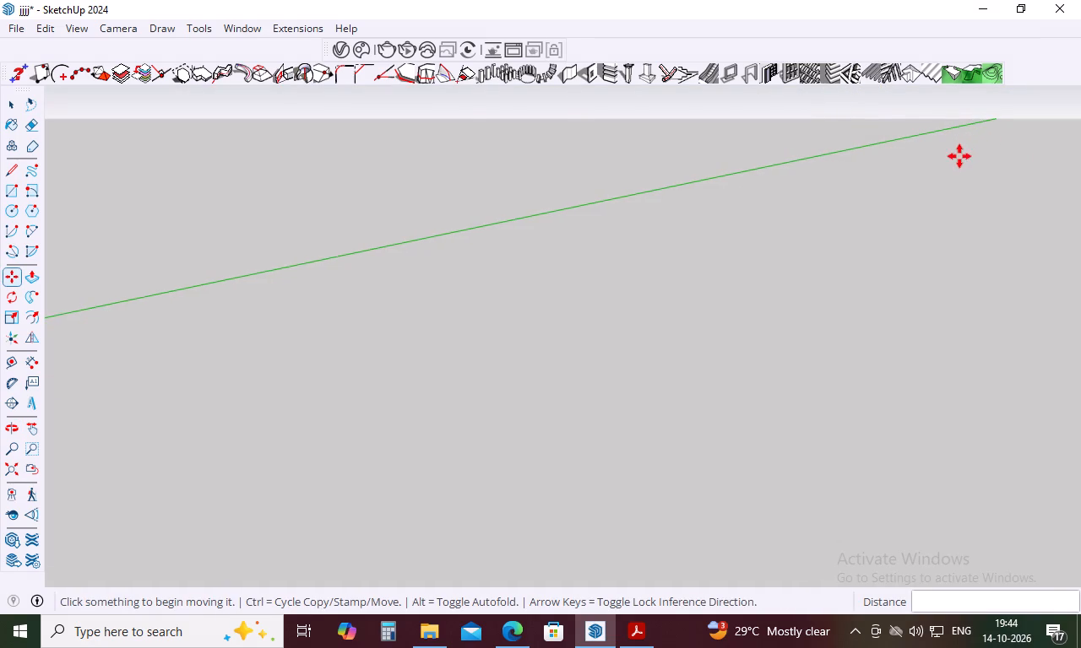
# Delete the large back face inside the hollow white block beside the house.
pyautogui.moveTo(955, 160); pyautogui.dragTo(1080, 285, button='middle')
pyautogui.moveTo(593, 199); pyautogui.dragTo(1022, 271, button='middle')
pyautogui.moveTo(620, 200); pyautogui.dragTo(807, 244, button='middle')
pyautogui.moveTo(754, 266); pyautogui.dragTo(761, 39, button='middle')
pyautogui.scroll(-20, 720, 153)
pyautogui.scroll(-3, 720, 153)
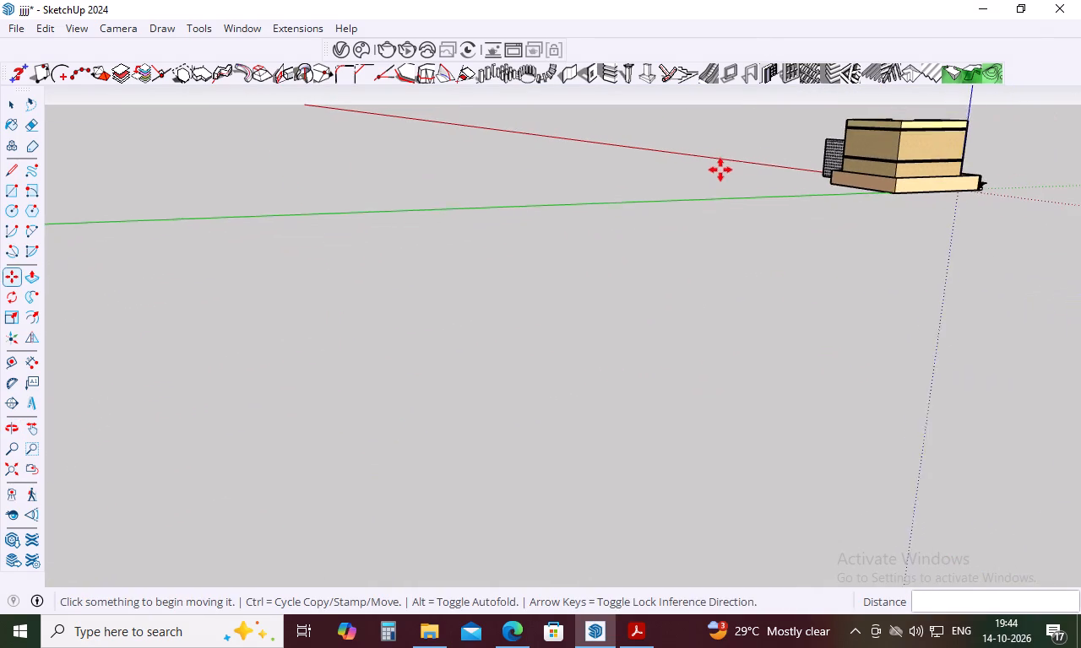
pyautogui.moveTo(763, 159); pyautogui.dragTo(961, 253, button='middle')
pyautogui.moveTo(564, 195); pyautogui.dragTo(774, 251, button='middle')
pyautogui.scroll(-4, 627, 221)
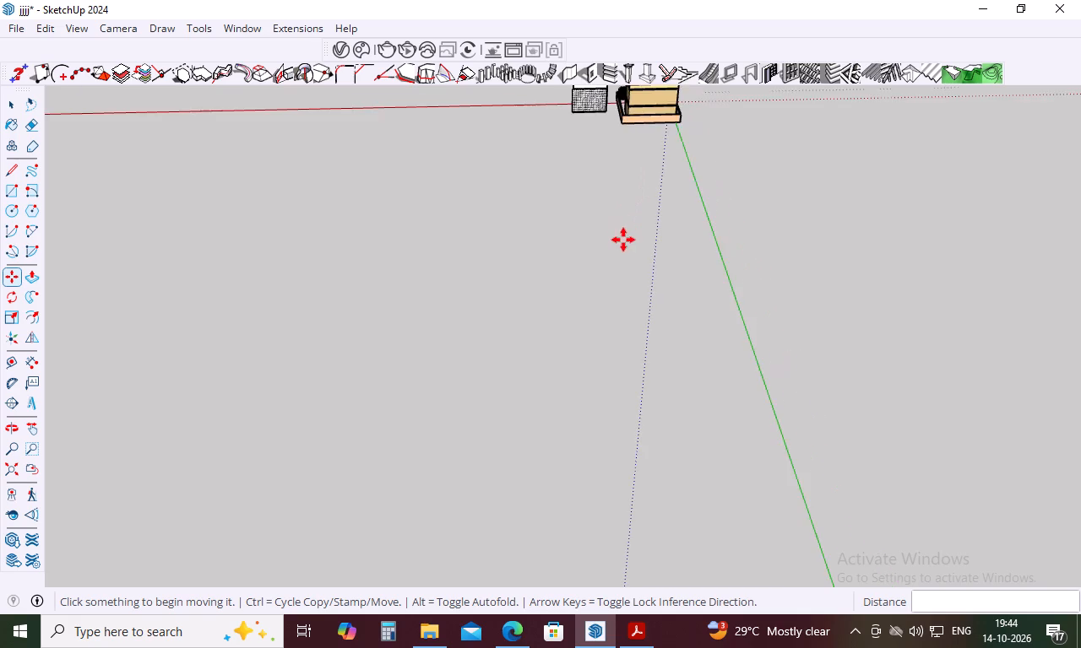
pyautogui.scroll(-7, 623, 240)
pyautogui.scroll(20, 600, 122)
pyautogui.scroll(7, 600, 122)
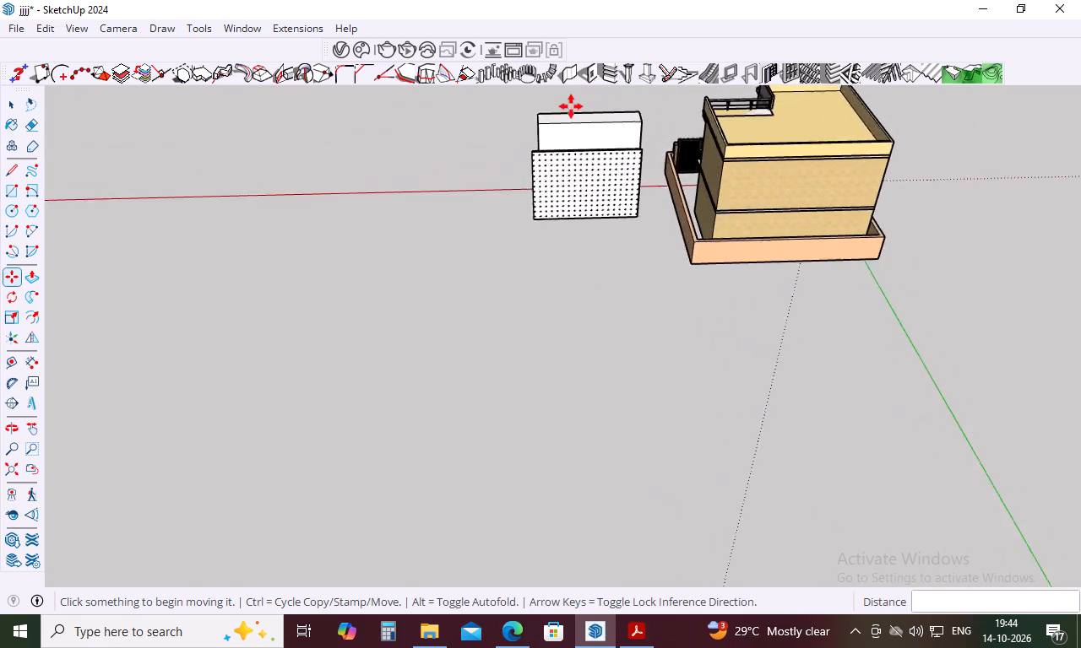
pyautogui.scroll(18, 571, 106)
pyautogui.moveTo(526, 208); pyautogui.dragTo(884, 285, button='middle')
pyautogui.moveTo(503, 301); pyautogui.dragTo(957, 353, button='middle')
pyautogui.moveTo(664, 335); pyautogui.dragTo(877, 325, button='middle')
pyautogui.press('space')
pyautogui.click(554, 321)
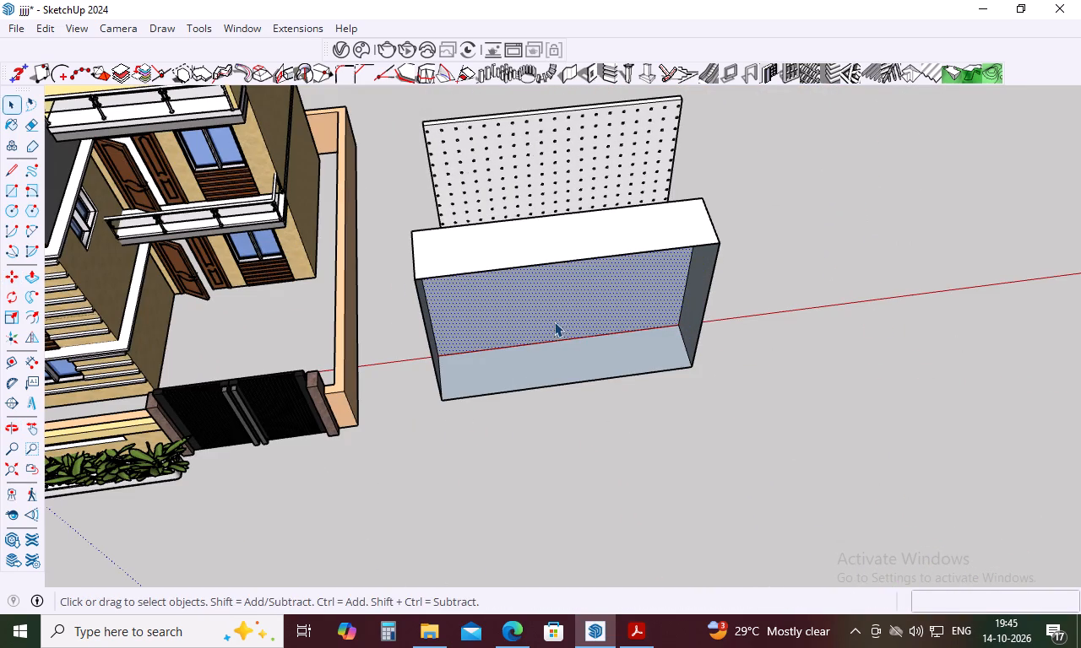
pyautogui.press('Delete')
# Delete the detached perforated screen and the rest of the hollow white block beside the house.
pyautogui.scroll(-5, 527, 154)
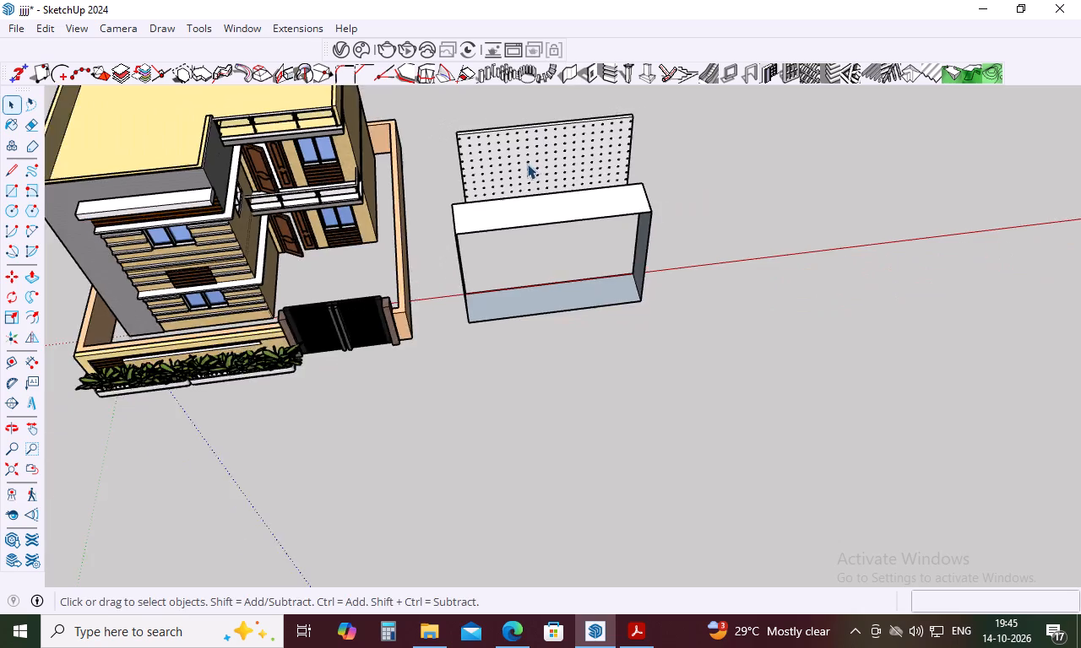
pyautogui.moveTo(530, 164); pyautogui.dragTo(483, 382, button='middle')
pyautogui.moveTo(513, 100); pyautogui.dragTo(725, 197)
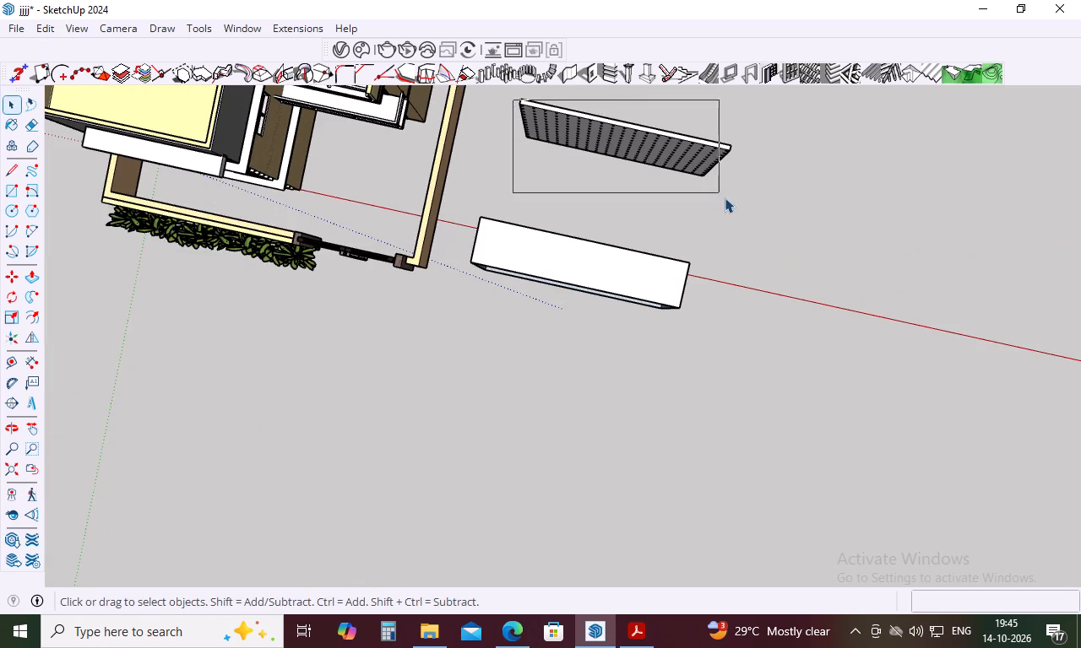
pyautogui.moveTo(725, 197); pyautogui.dragTo(763, 216)
pyautogui.press('Delete')
pyautogui.moveTo(462, 208); pyautogui.dragTo(682, 355)
pyautogui.press('Delete')
pyautogui.moveTo(470, 194); pyautogui.dragTo(752, 347)
pyautogui.press('Delete')
pyautogui.scroll(-10, 537, 139)
pyautogui.scroll(2, 560, 128)
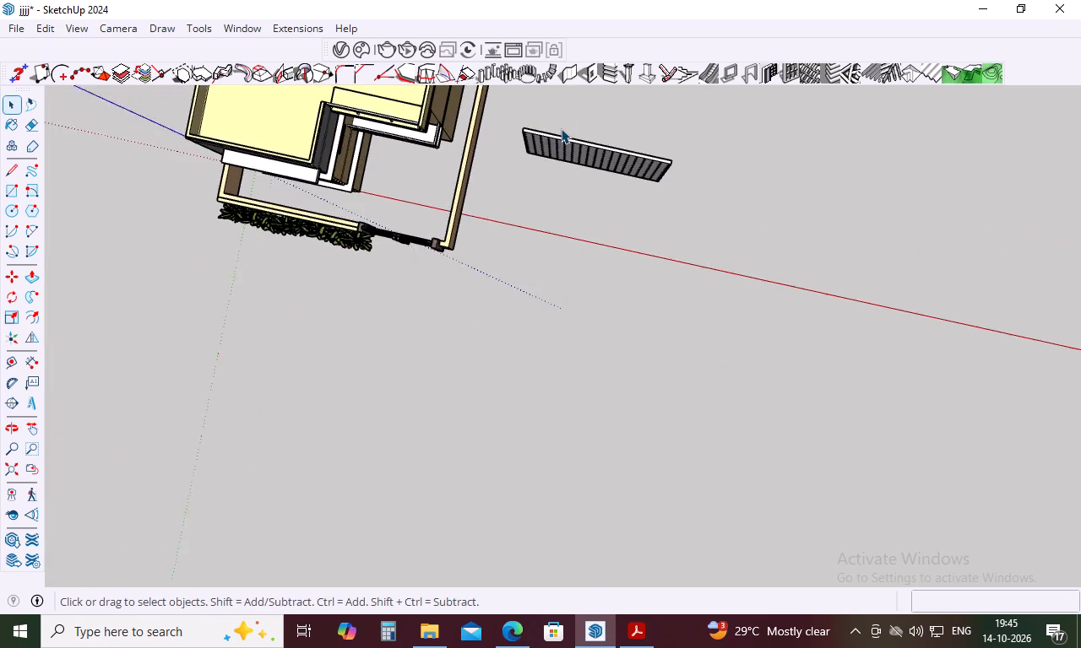
pyautogui.scroll(8, 561, 128)
pyautogui.moveTo(485, 105); pyautogui.dragTo(780, 271)
pyautogui.press('Delete')
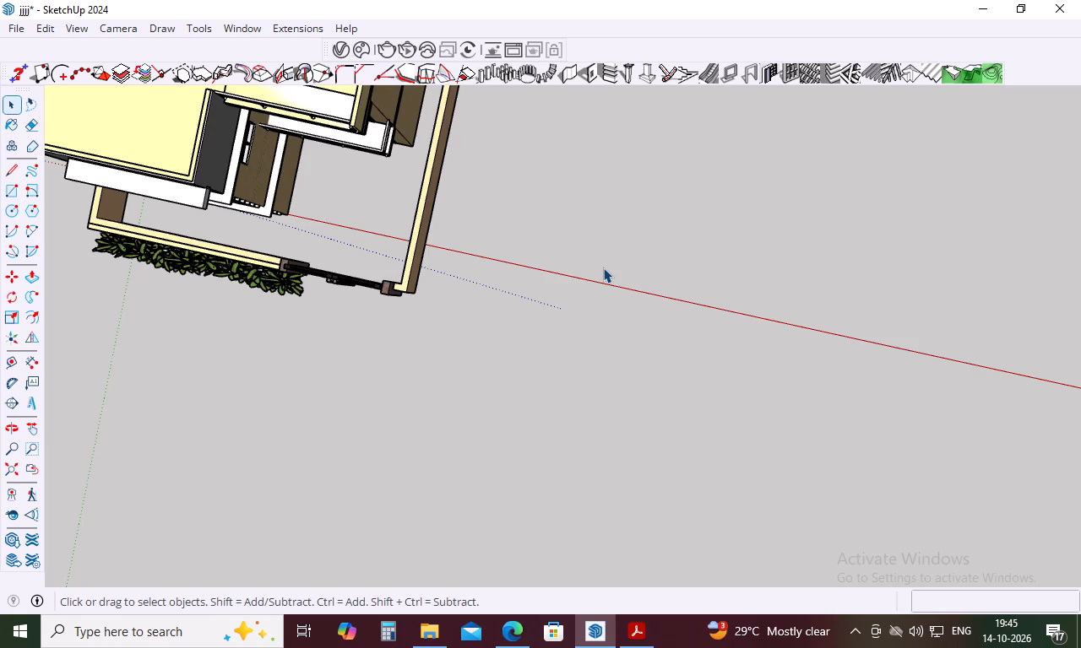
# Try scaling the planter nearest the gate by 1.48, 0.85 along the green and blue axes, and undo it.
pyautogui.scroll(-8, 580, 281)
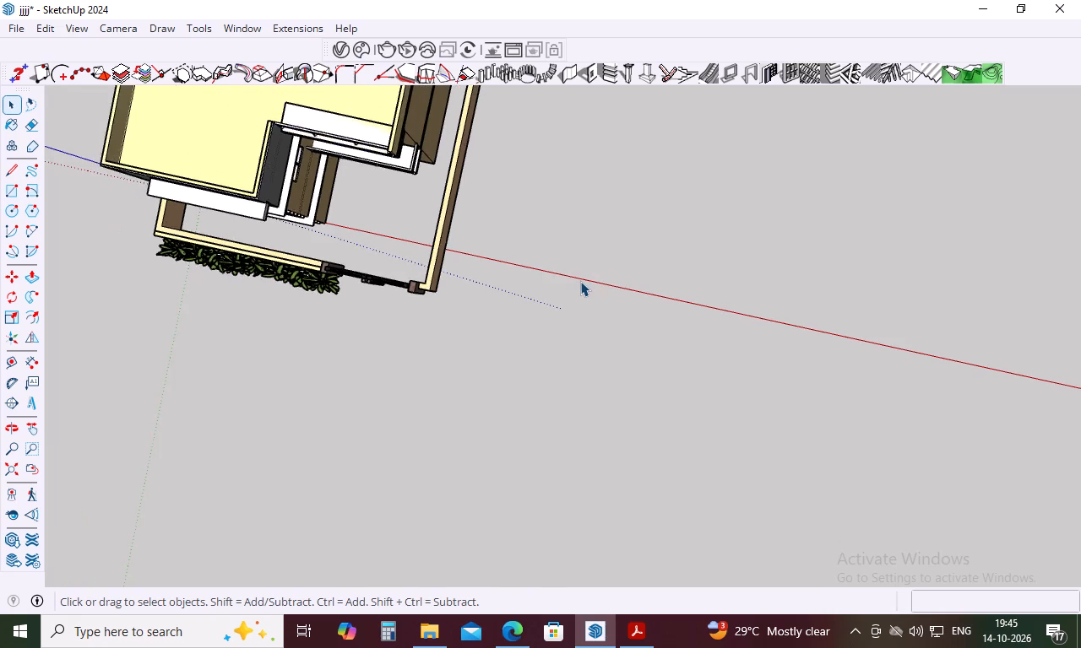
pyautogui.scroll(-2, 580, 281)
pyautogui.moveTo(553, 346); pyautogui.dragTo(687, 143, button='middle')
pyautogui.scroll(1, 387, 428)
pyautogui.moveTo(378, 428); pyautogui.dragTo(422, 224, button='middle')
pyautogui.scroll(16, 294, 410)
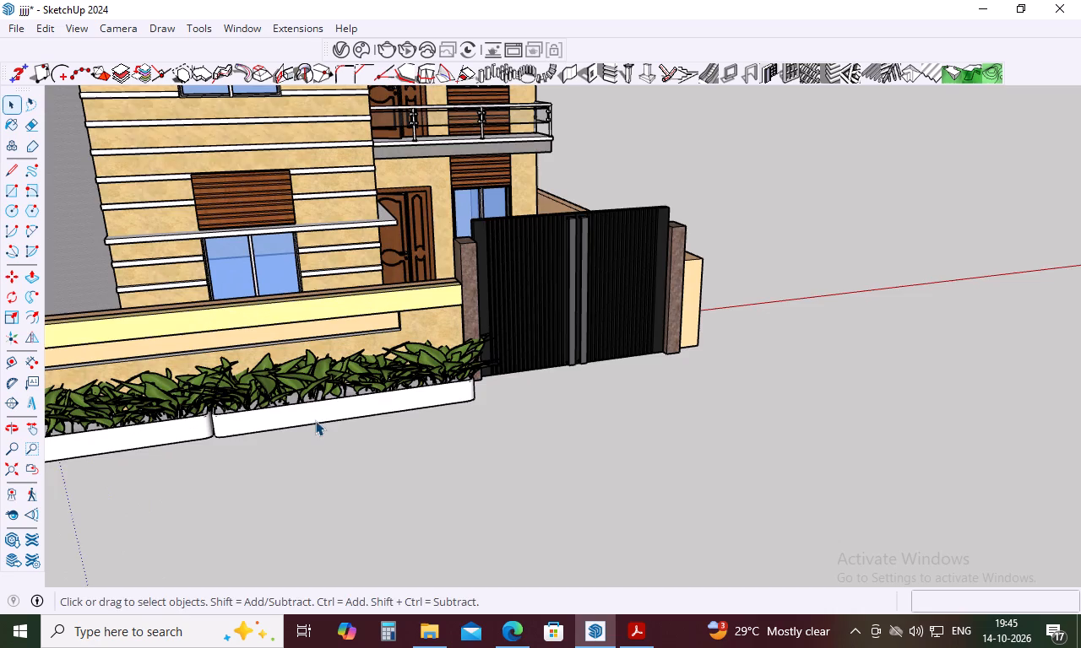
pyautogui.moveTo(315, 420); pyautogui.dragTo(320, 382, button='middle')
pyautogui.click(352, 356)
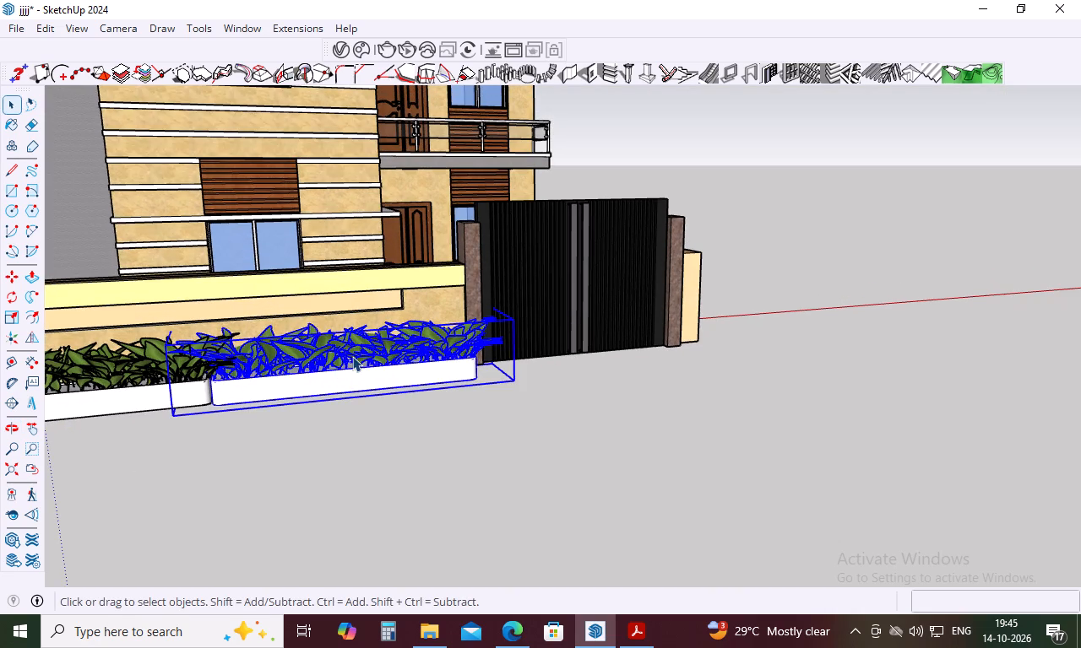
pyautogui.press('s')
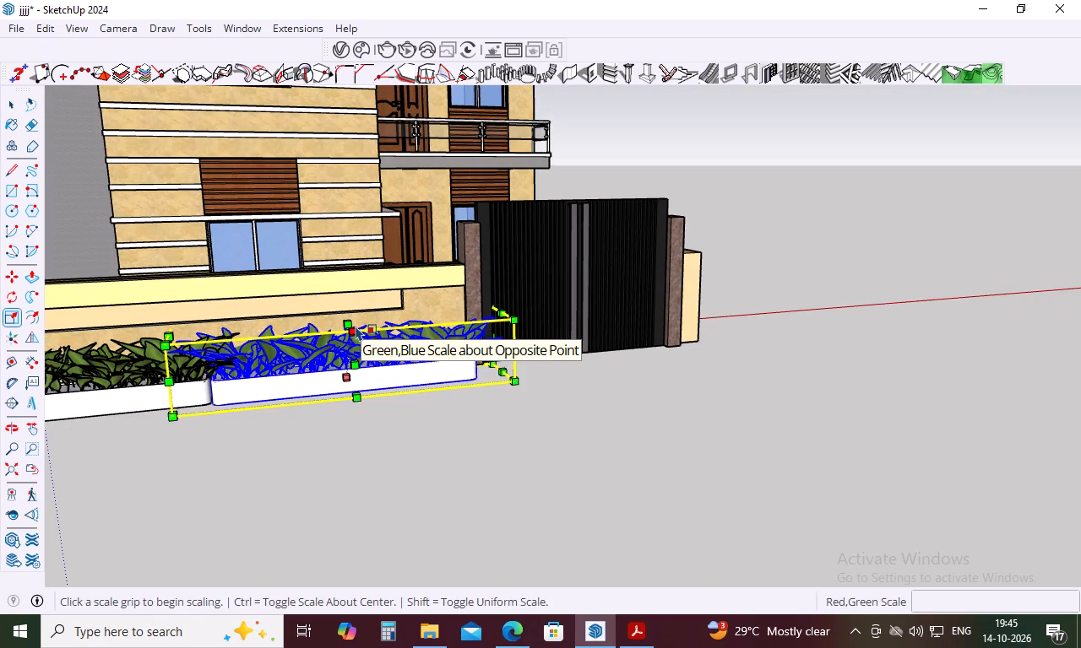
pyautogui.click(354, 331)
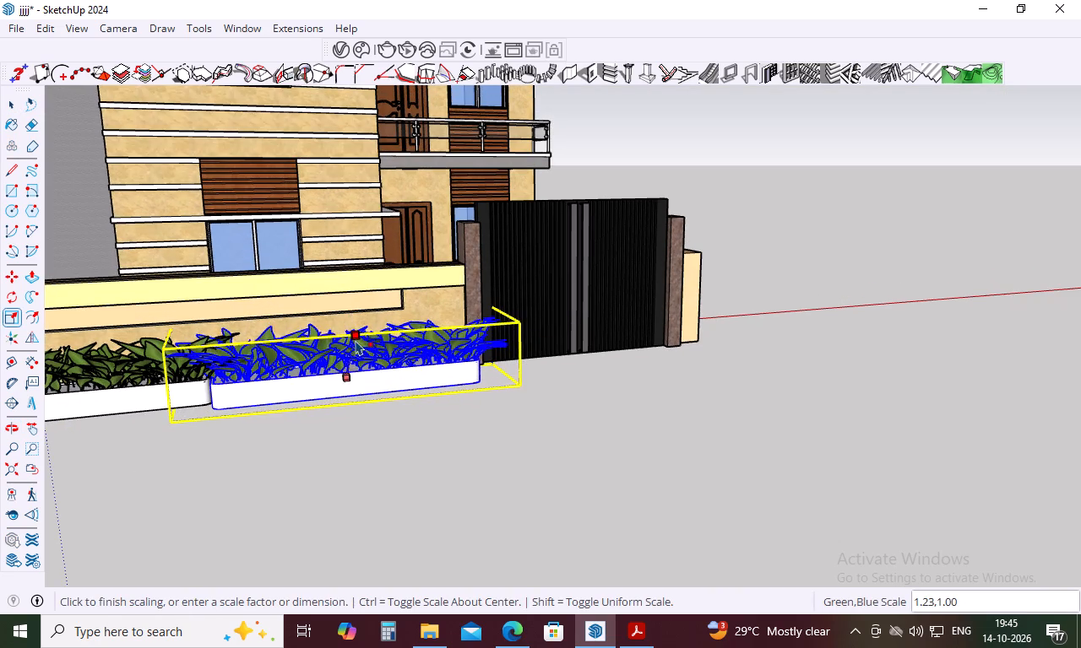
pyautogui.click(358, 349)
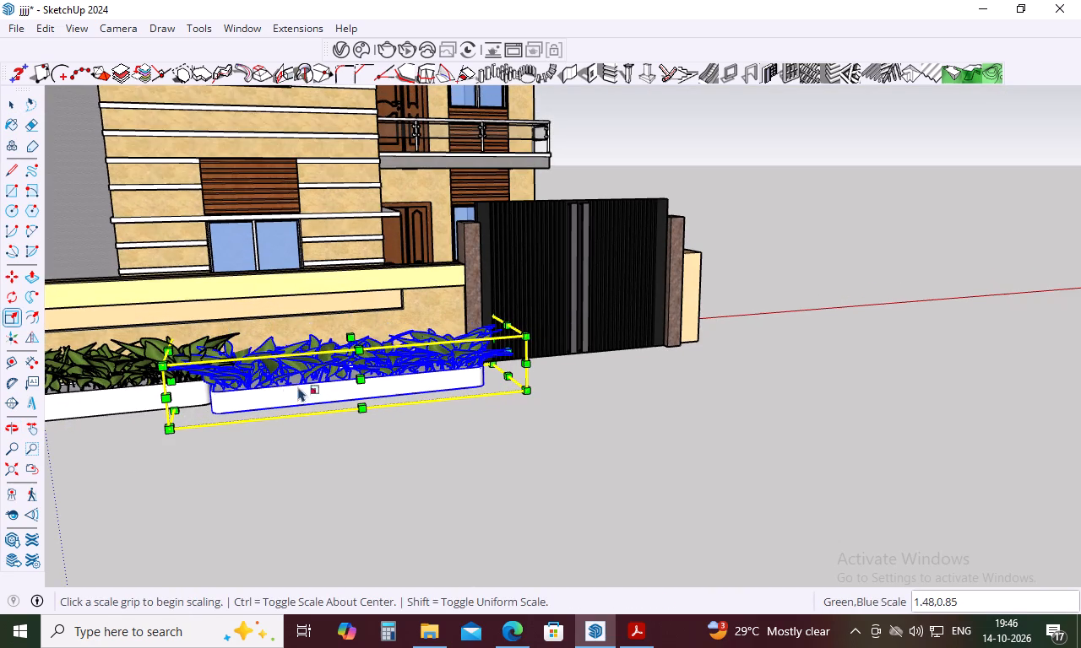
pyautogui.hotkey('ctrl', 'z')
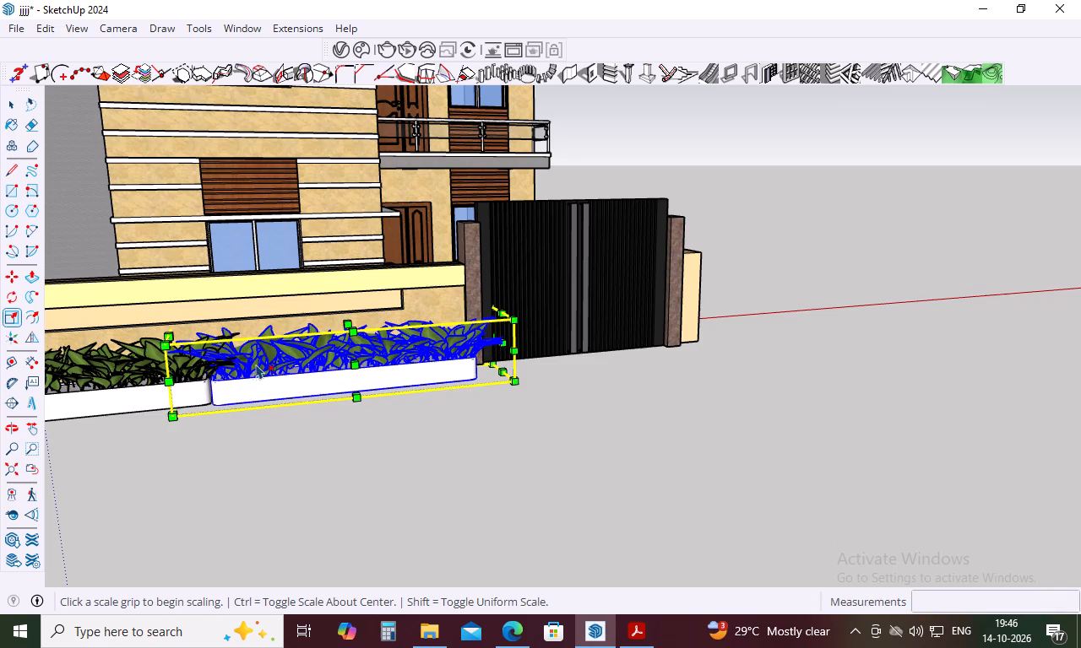
# Scale the planter nearest the gate by 0.84 along the green axis and 1.00 along the blue axis.
pyautogui.click(354, 333)
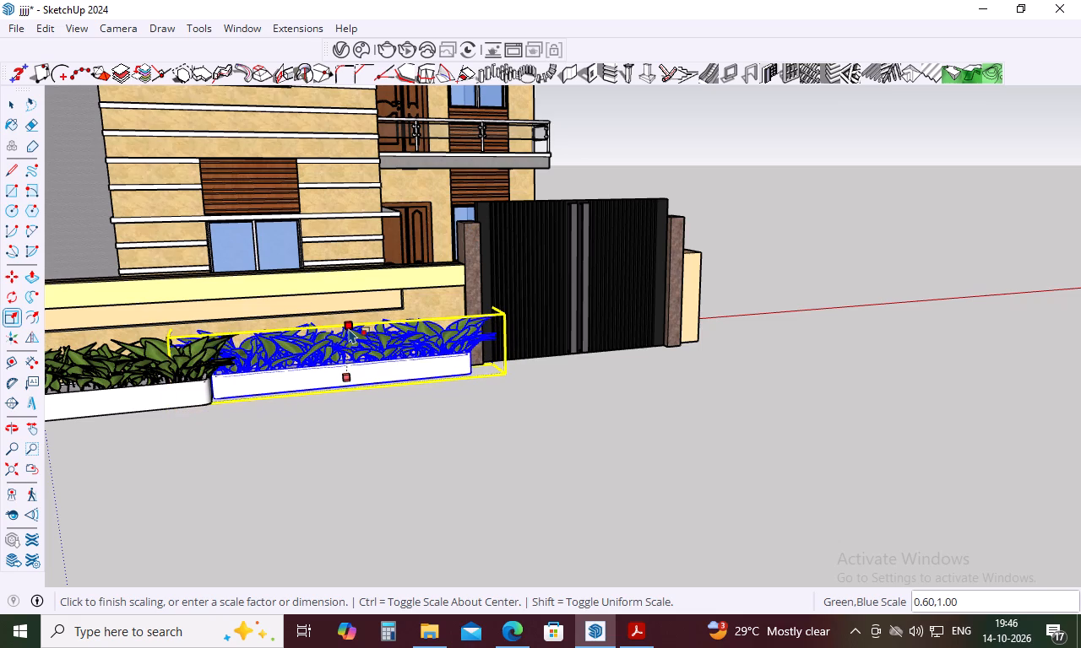
pyautogui.click(351, 332)
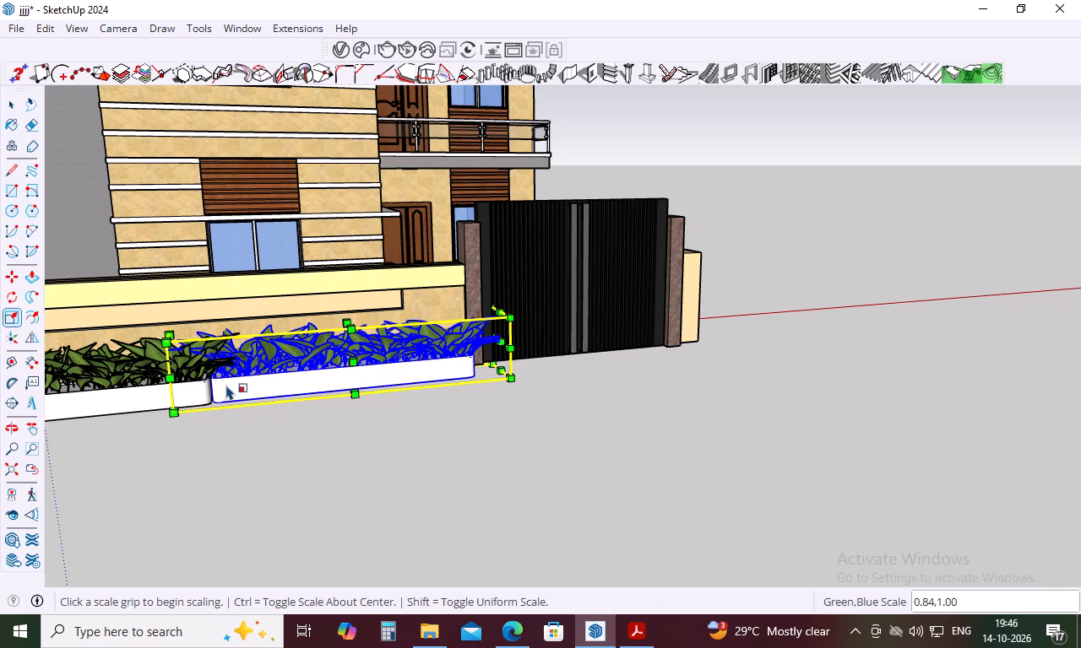
# Scale the planter farther from the gate by 0.92 along the green axis and 0.96 along the blue axis.
pyautogui.scroll(-4, 399, 363)
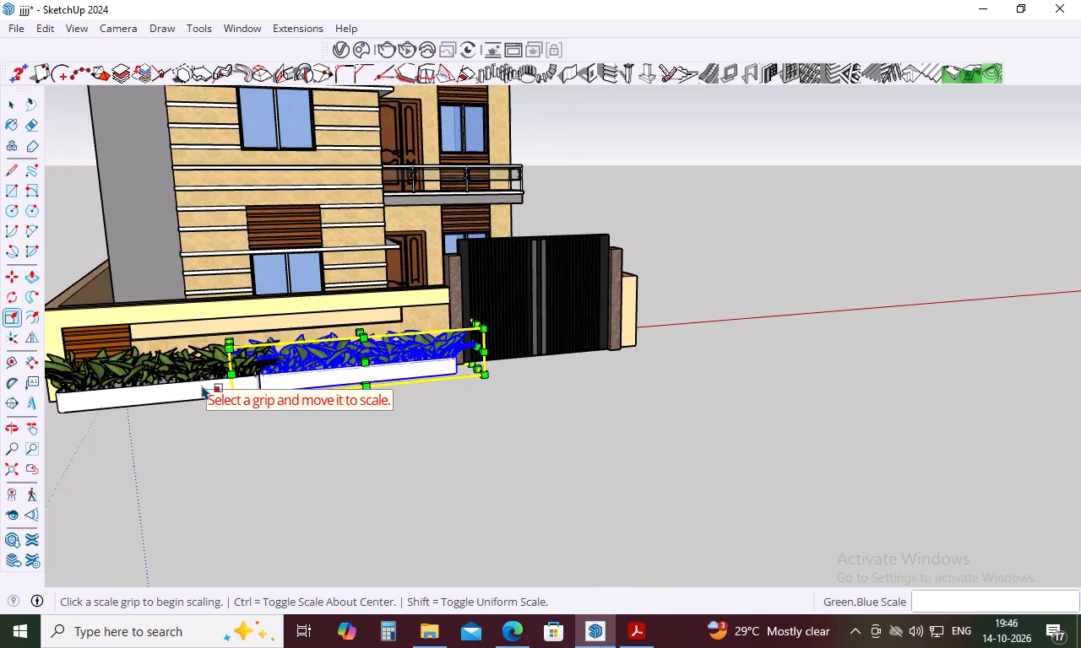
pyautogui.click(202, 385)
pyautogui.press('space')
pyautogui.click(181, 387)
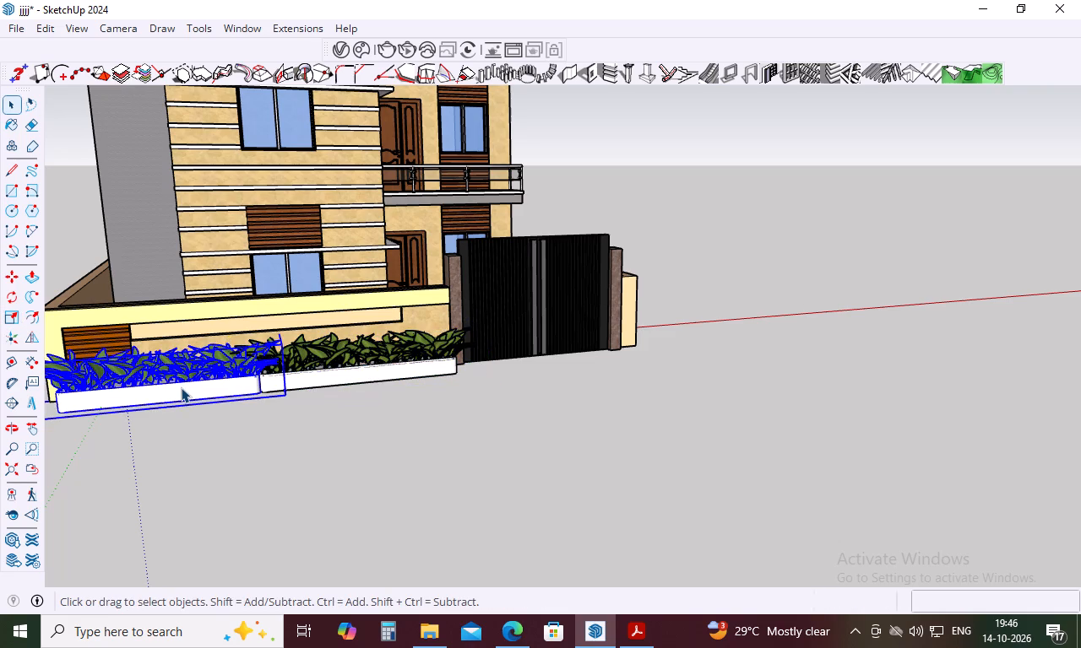
pyautogui.press('s')
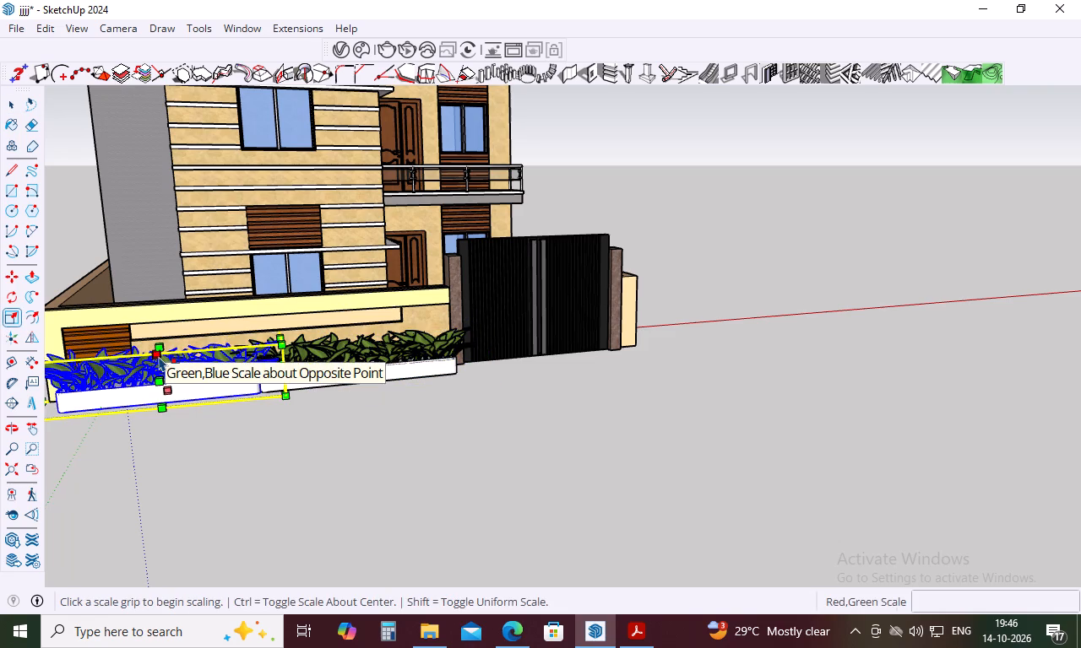
pyautogui.click(156, 356)
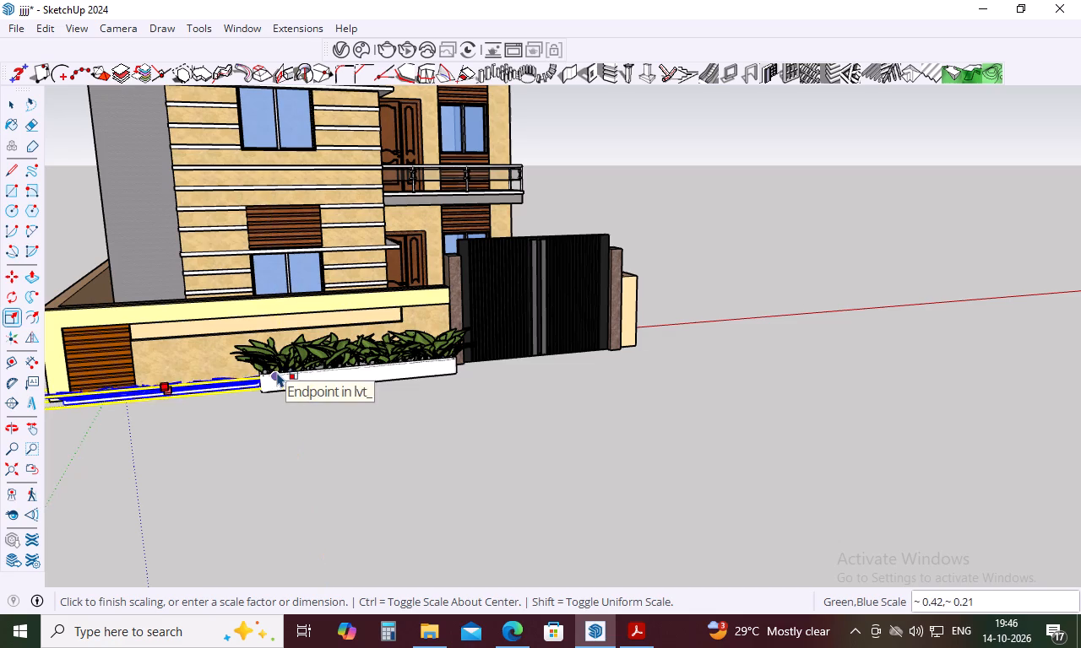
pyautogui.press('Escape')
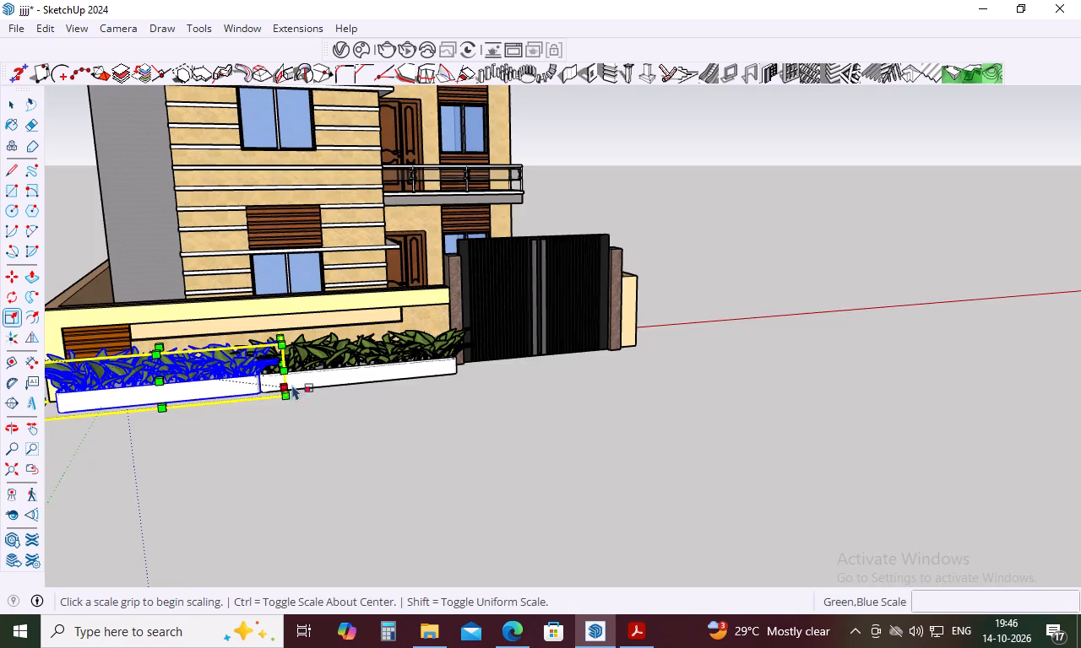
pyautogui.scroll(-4, 314, 392)
pyautogui.moveTo(314, 402); pyautogui.dragTo(468, 370, button='middle')
pyautogui.scroll(4, 288, 359)
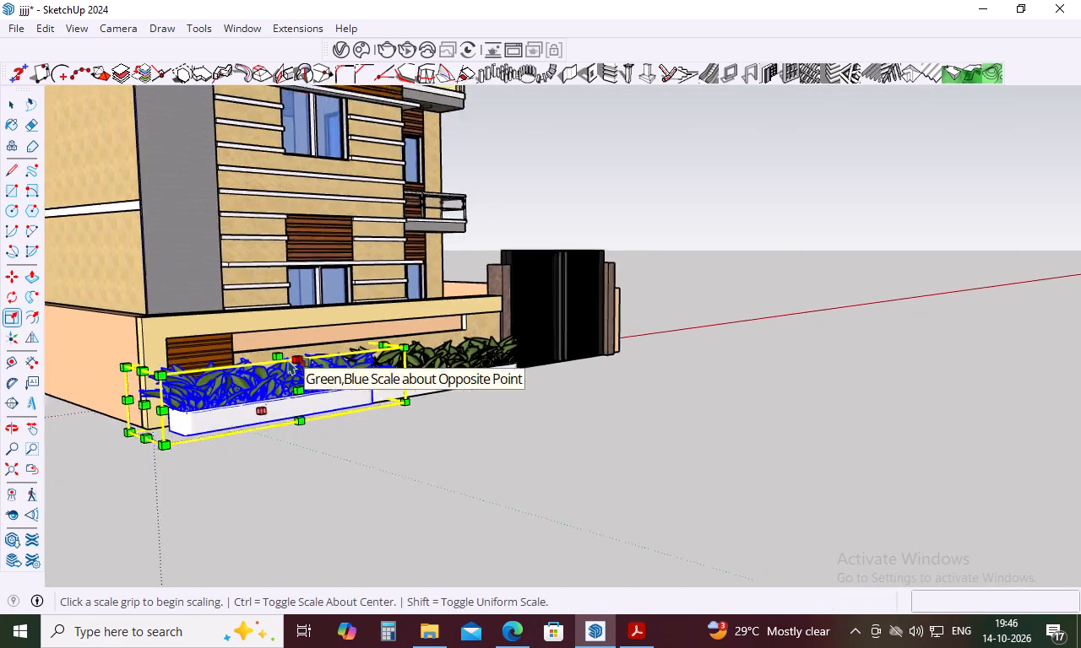
pyautogui.click(297, 359)
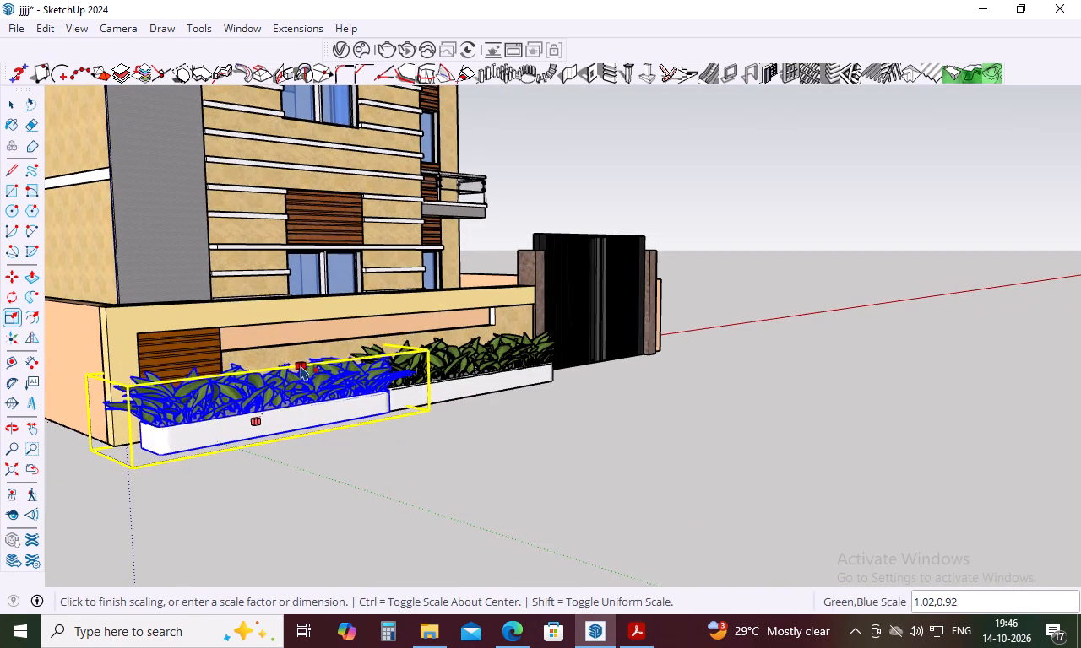
pyautogui.click(296, 362)
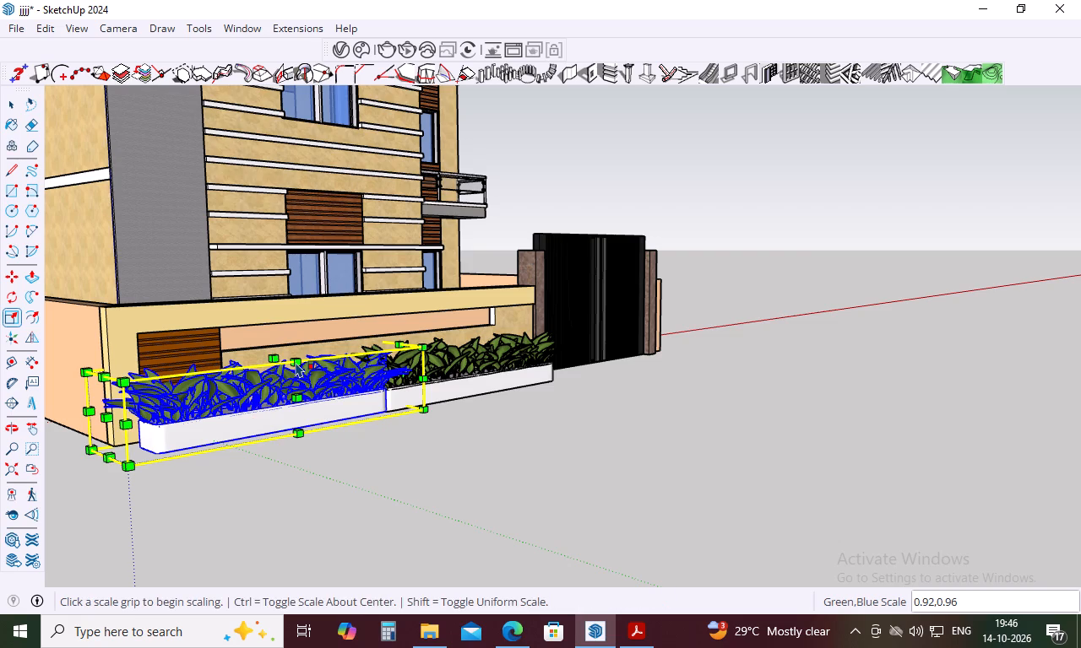
pyautogui.press('space')
pyautogui.click(506, 433)
# Examine the resized planters and the whole house from the front, the gate side and above, including the balcony's side.
pyautogui.scroll(-4, 518, 423)
pyautogui.moveTo(519, 422); pyautogui.dragTo(431, 435, button='middle')
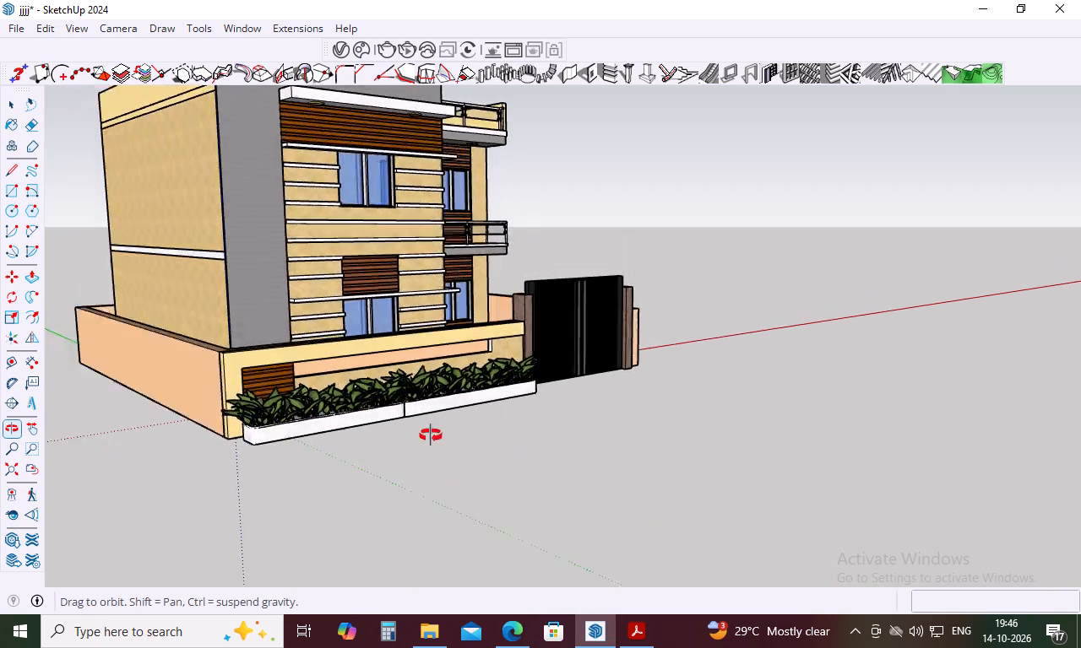
pyautogui.moveTo(431, 435); pyautogui.dragTo(281, 436, button='middle')
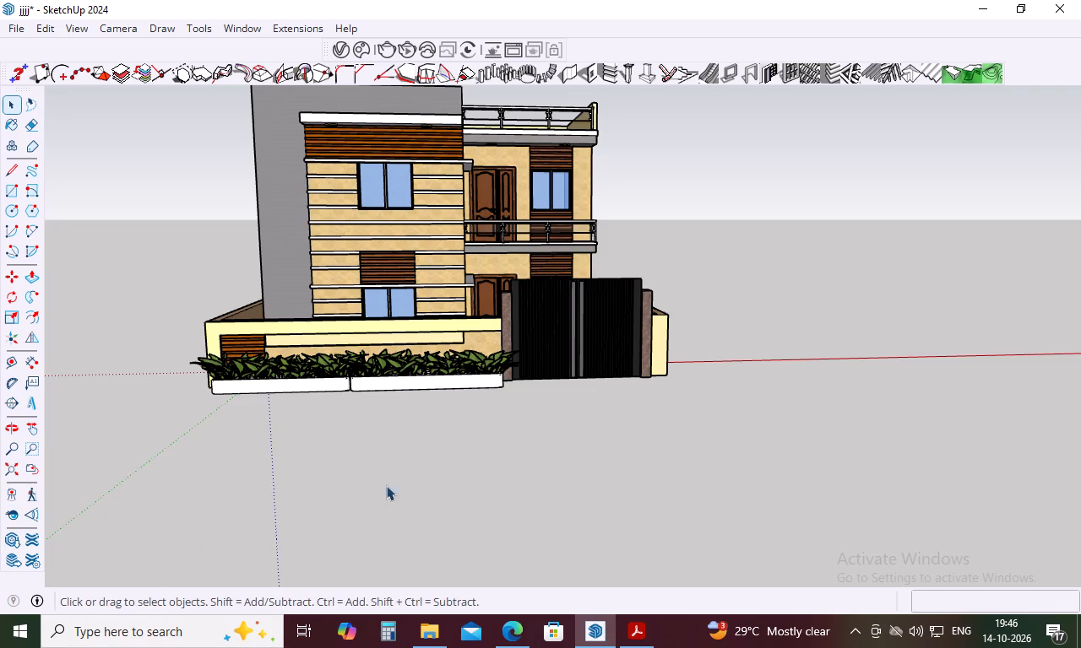
pyautogui.scroll(-4, 575, 462)
pyautogui.moveTo(581, 462); pyautogui.dragTo(377, 447, button='middle')
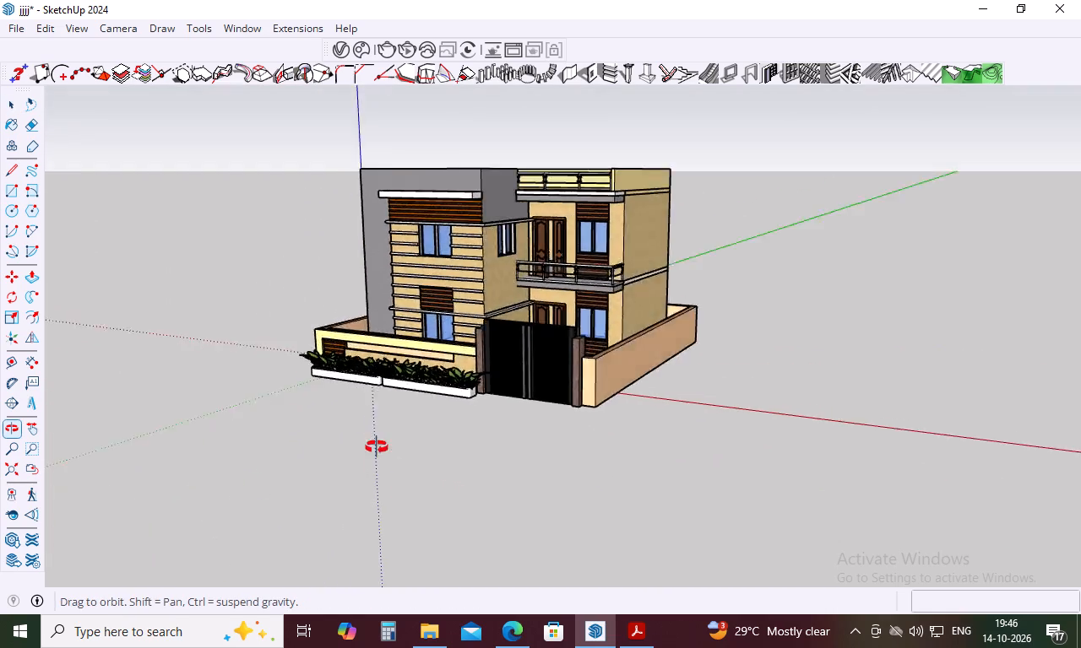
pyautogui.moveTo(377, 447); pyautogui.dragTo(497, 422, button='middle')
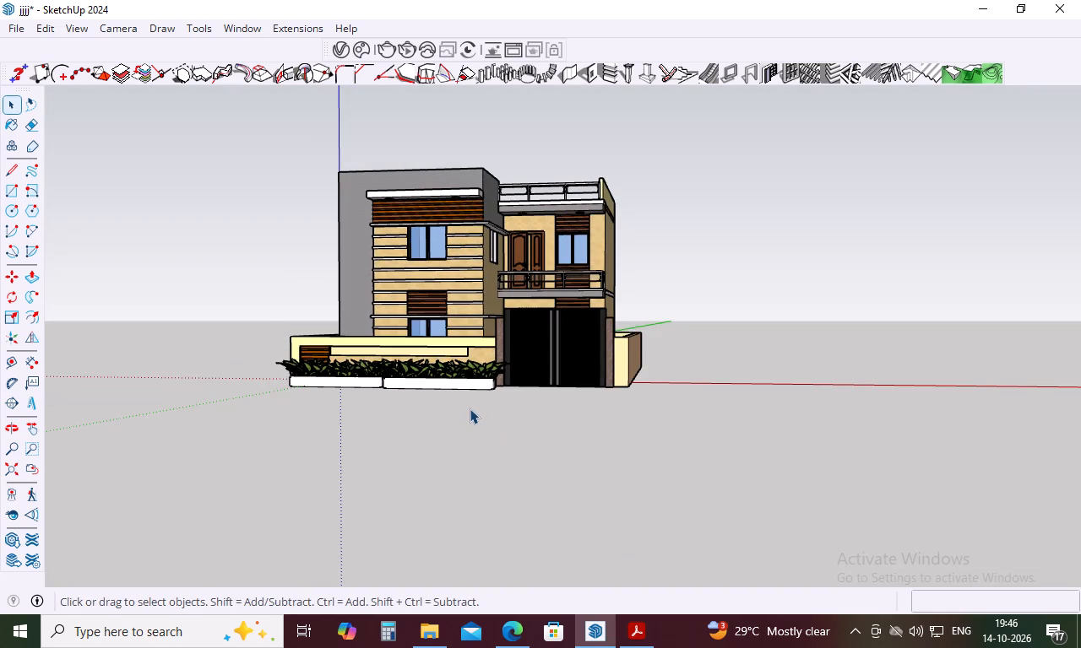
pyautogui.scroll(-4, 471, 422)
pyautogui.moveTo(524, 386); pyautogui.dragTo(515, 471, button='middle')
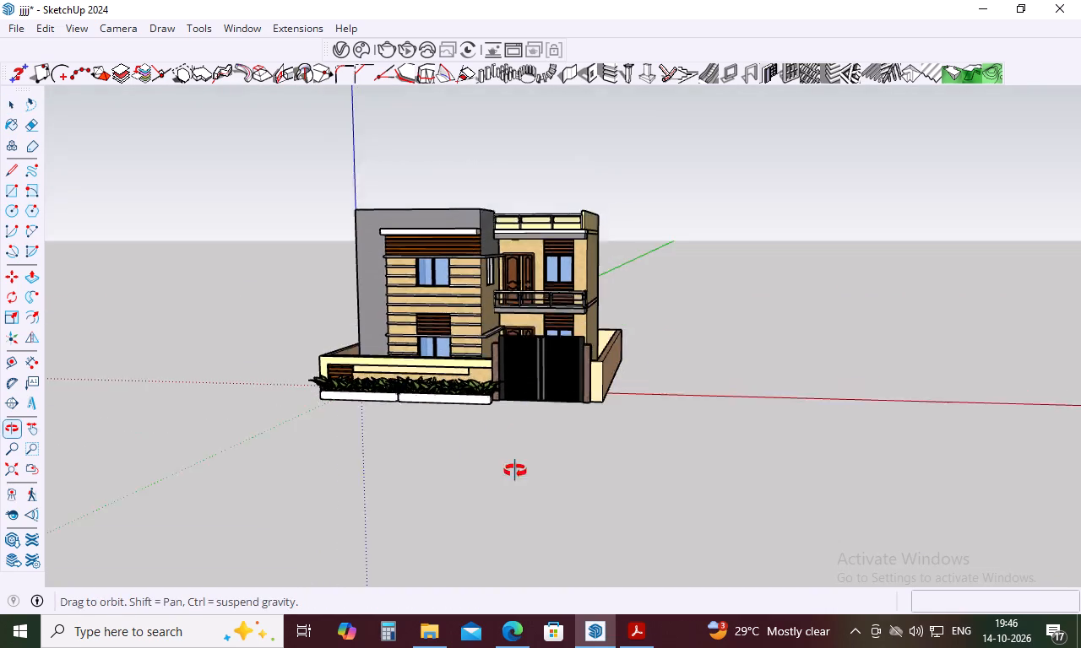
pyautogui.moveTo(515, 471); pyautogui.dragTo(490, 552, button='middle')
pyautogui.scroll(5, 592, 353)
pyautogui.moveTo(596, 330); pyautogui.dragTo(428, 314, button='middle')
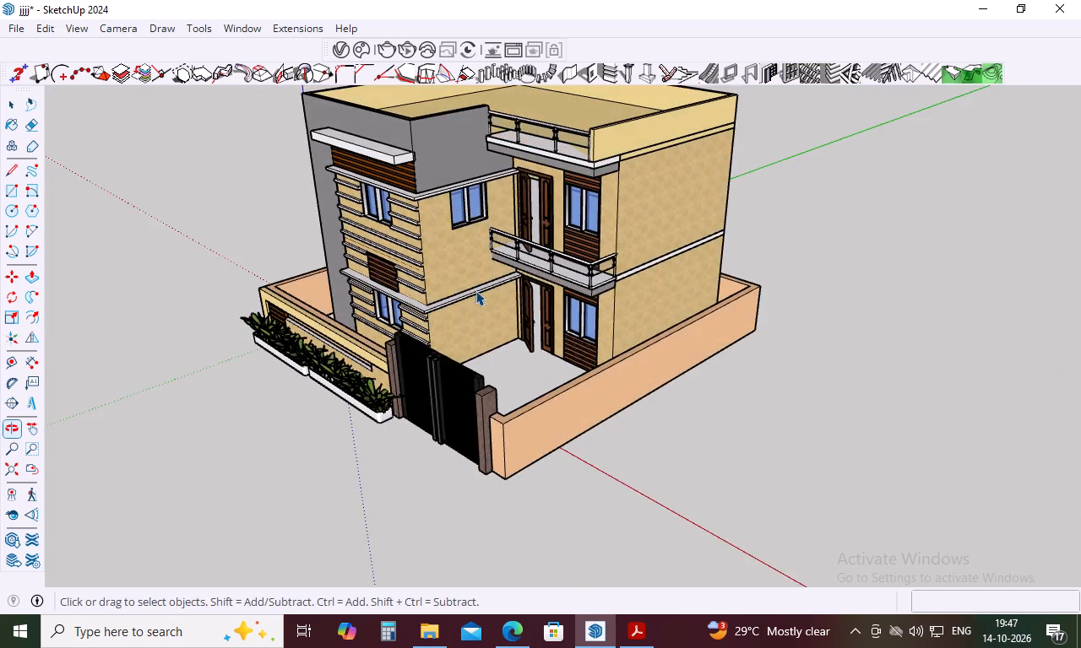
pyautogui.scroll(5, 593, 278)
pyautogui.moveTo(623, 273); pyautogui.dragTo(394, 219, button='middle')
pyautogui.scroll(-4, 584, 237)
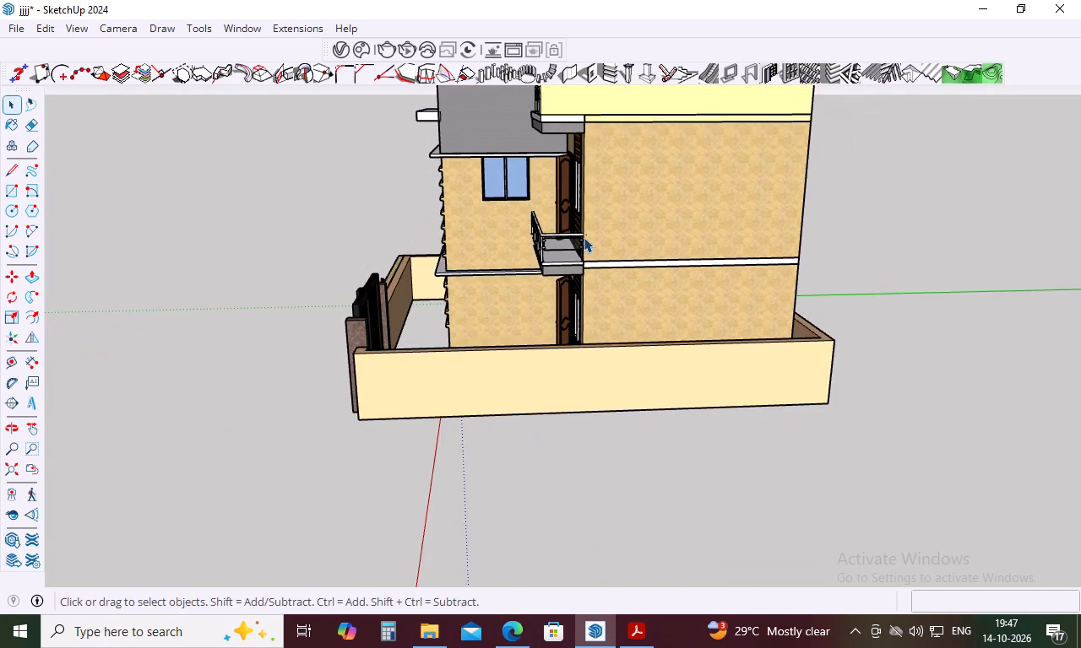
pyautogui.scroll(17, 642, 265)
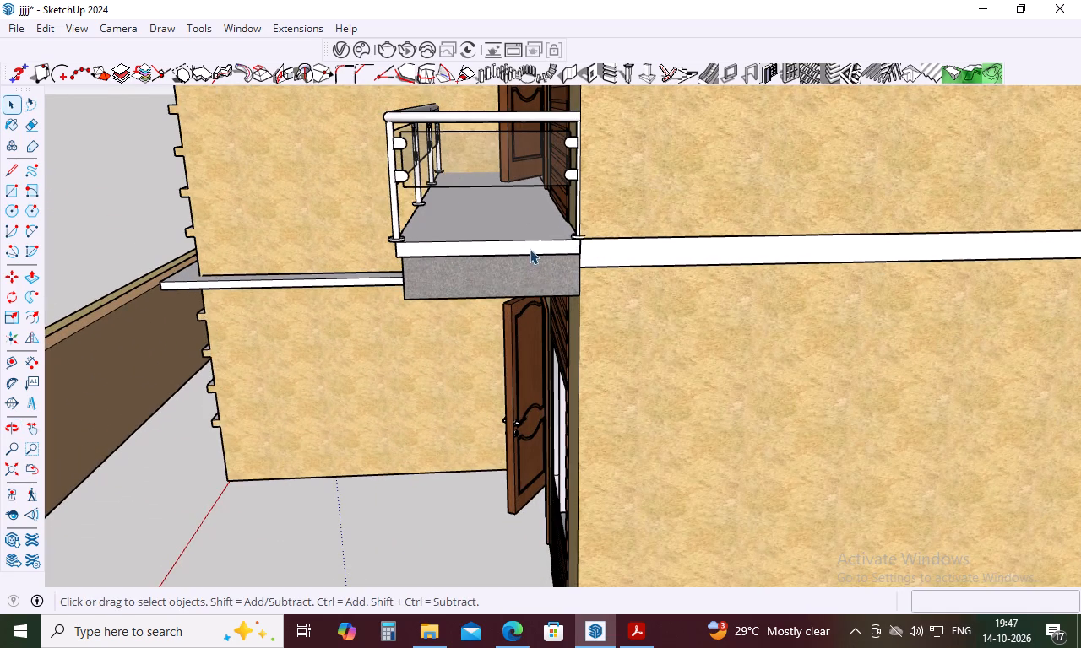
pyautogui.scroll(-4, 437, 355)
pyautogui.moveTo(432, 360); pyautogui.dragTo(432, 373, button='middle')
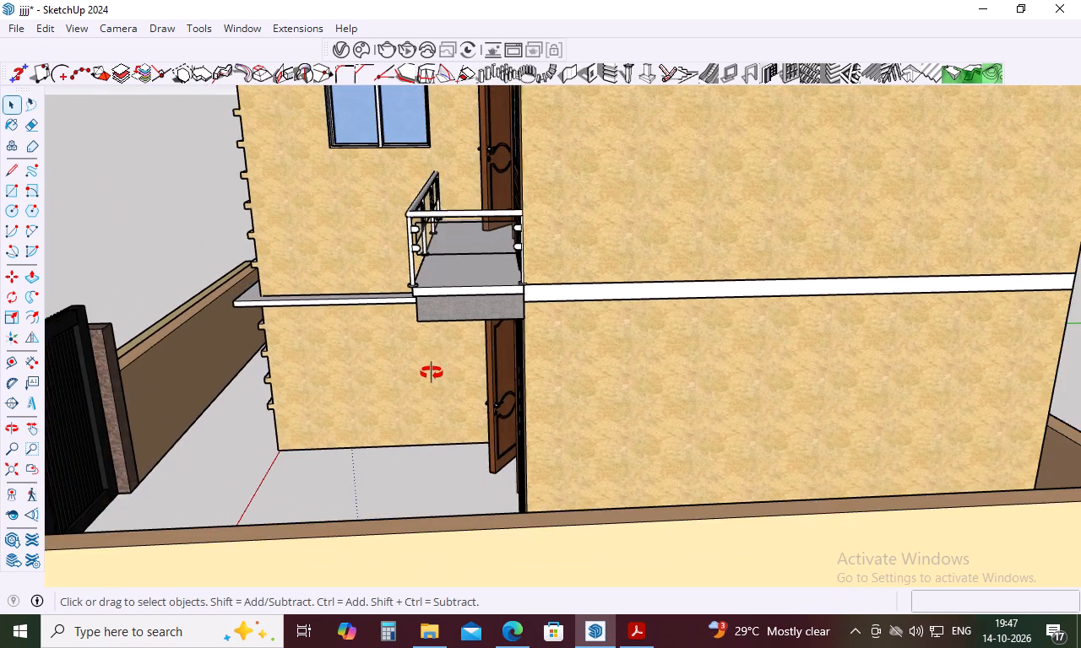
pyautogui.moveTo(432, 373); pyautogui.dragTo(617, 435, button='middle')
pyautogui.scroll(-4, 530, 424)
pyautogui.moveTo(528, 424); pyautogui.dragTo(646, 440, button='middle')
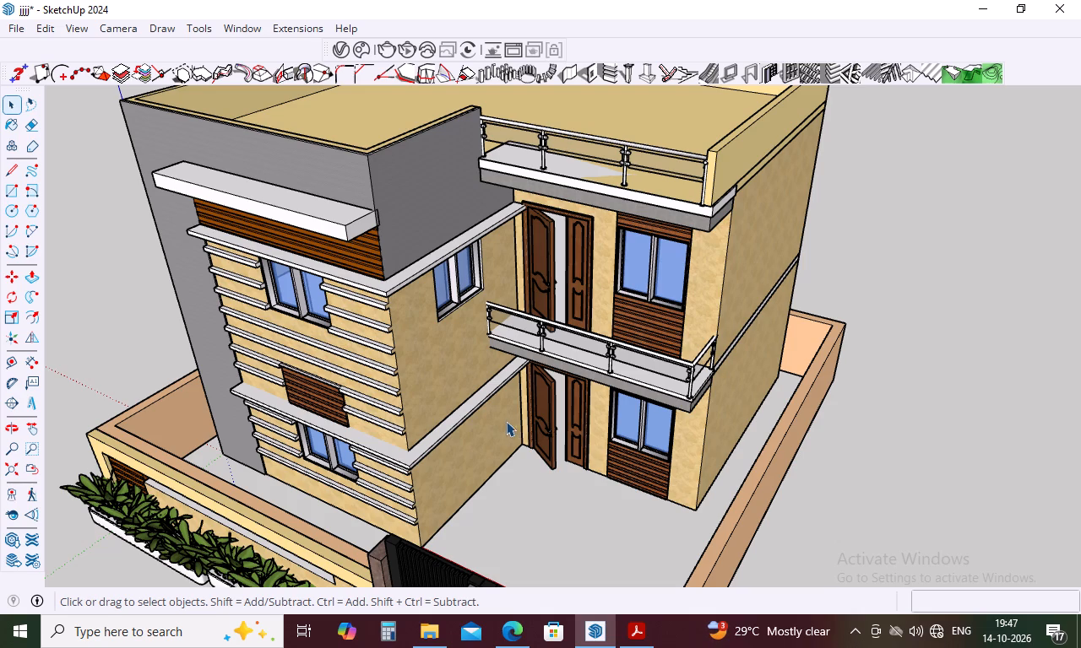
pyautogui.scroll(-7, 584, 364)
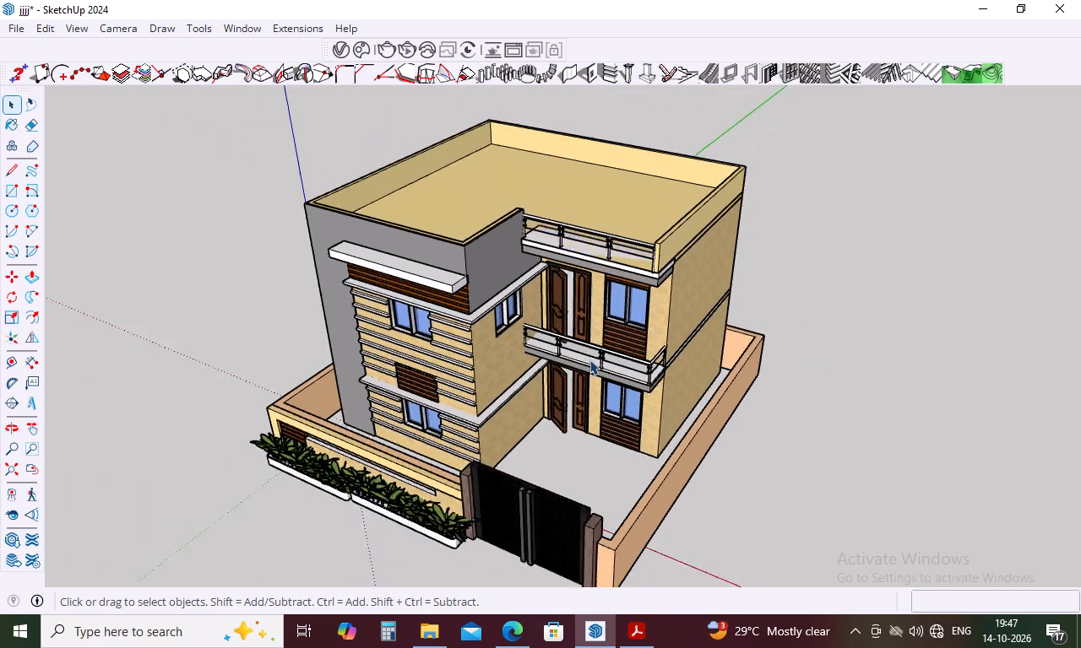
pyautogui.scroll(-2, 589, 359)
pyautogui.moveTo(589, 466); pyautogui.dragTo(739, 380, button='middle')
pyautogui.scroll(4, 600, 451)
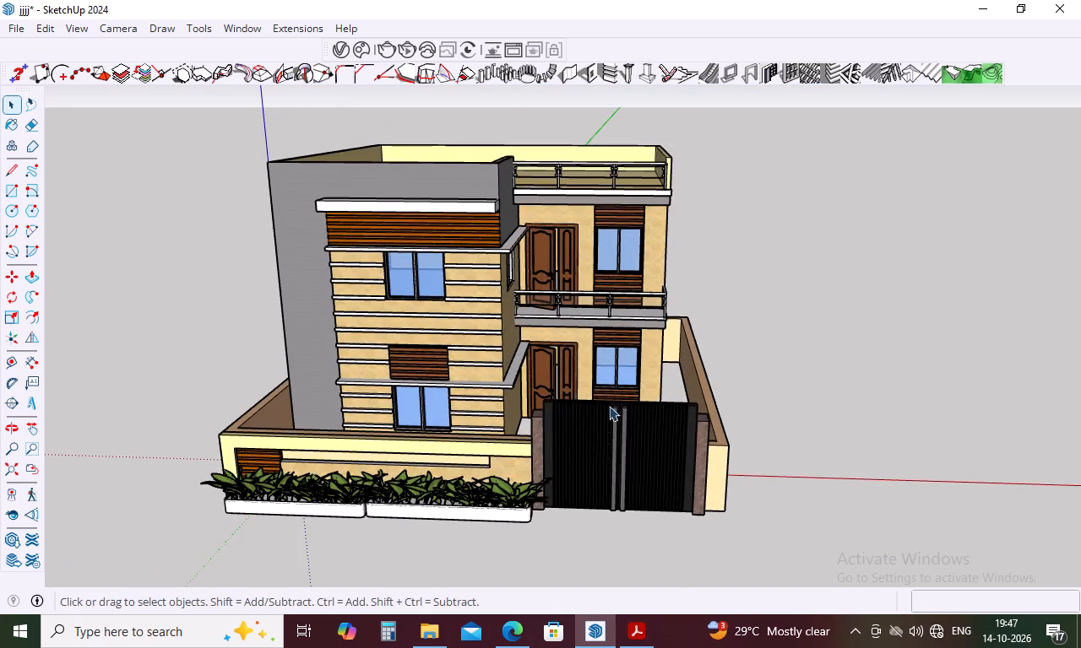
# Inspect the frame of the wood-clad window beside the double doors at close range.
pyautogui.scroll(15, 622, 383)
pyautogui.moveTo(622, 332); pyautogui.dragTo(624, 280, button='middle')
pyautogui.scroll(3, 618, 287)
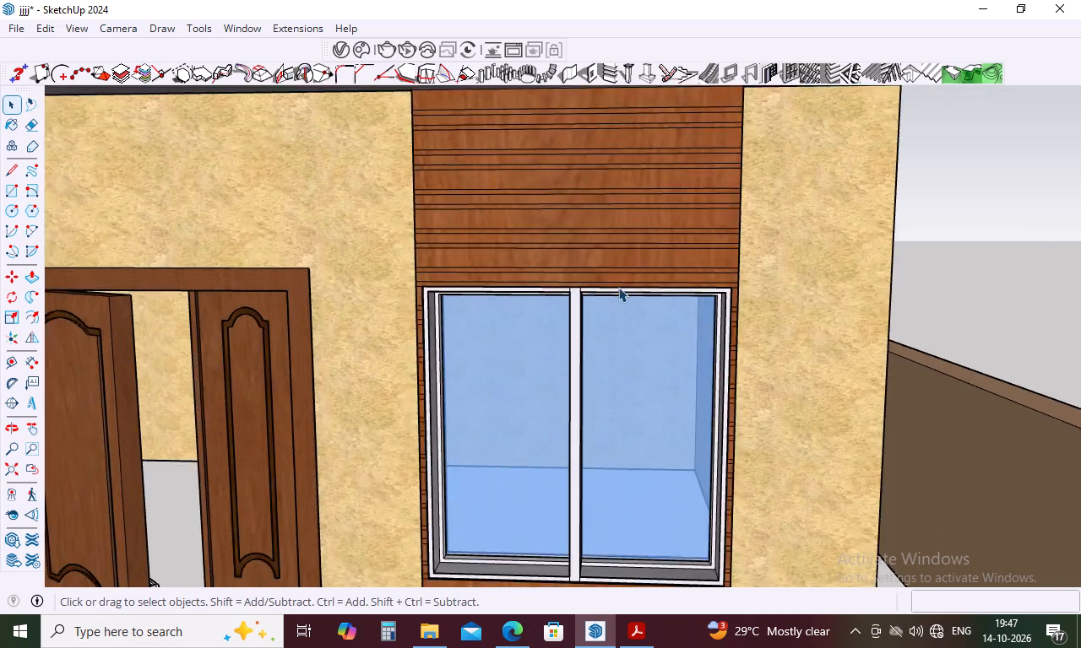
pyautogui.scroll(7, 618, 287)
pyautogui.click(550, 322)
pyautogui.scroll(-3, 571, 314)
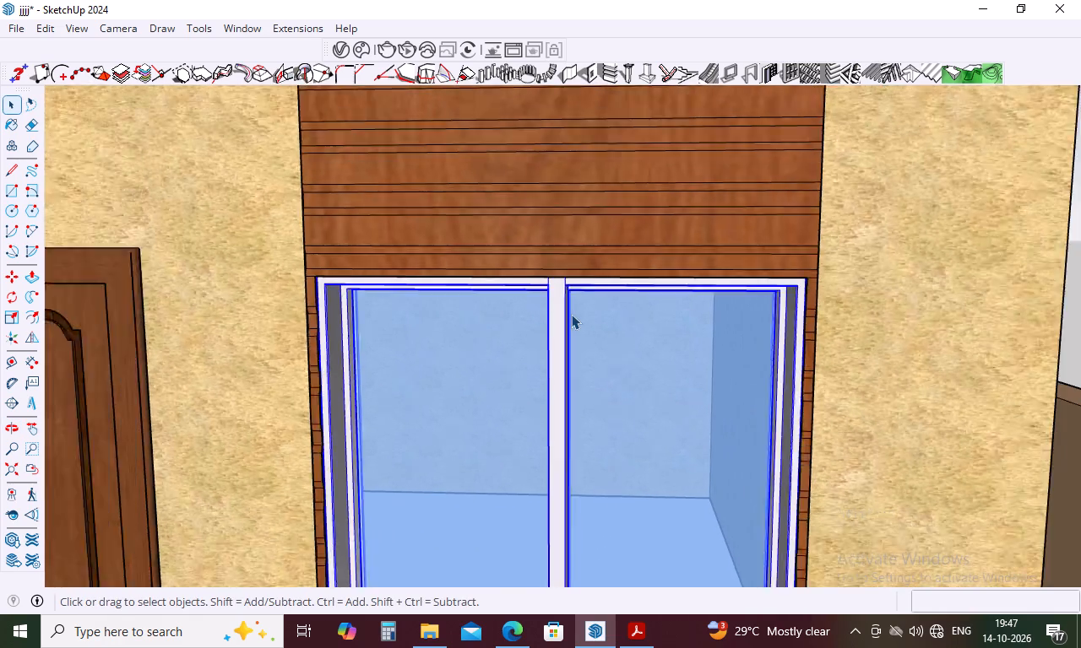
pyautogui.scroll(-17, 571, 314)
pyautogui.moveTo(591, 314); pyautogui.dragTo(587, 458, button='middle')
pyautogui.click(845, 361)
pyautogui.scroll(-10, 712, 290)
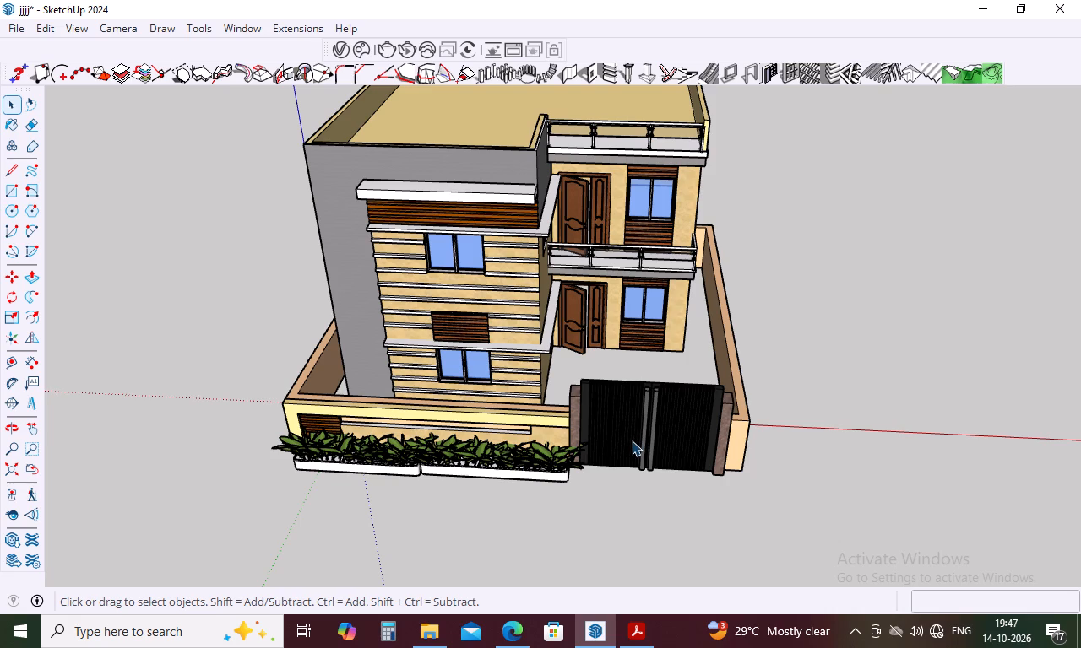
# Draw a long thin rectangle, about 23' 5" by 3 3/4", on the ground along the red axis beyond the gate.
pyautogui.press('space')
pyautogui.press('r')
pyautogui.scroll(-9, 622, 450)
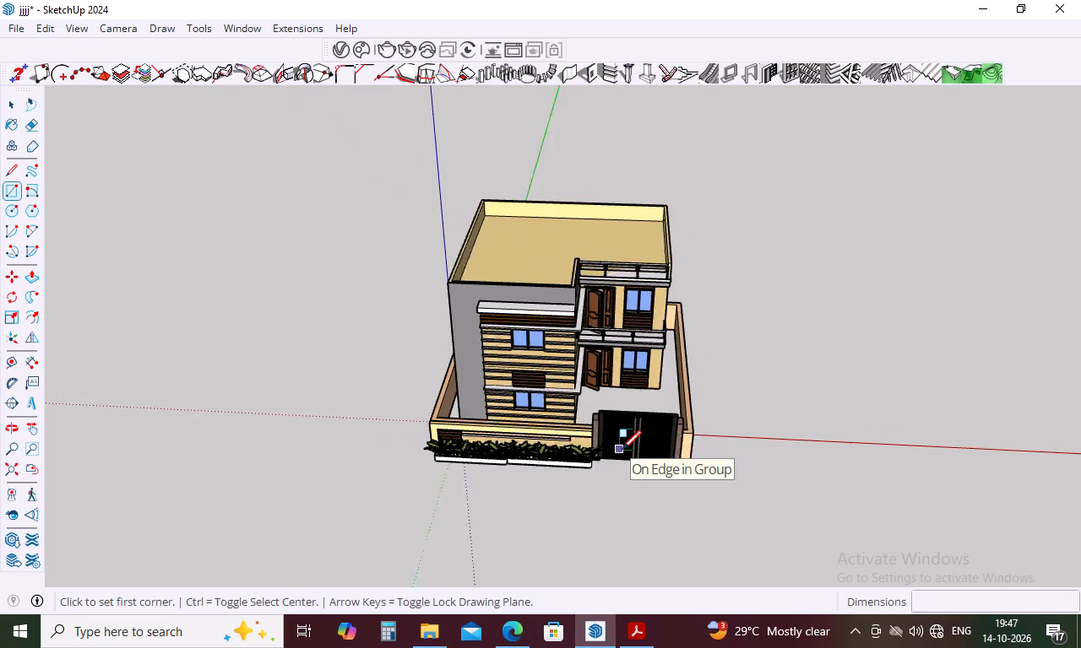
pyautogui.scroll(5, 775, 450)
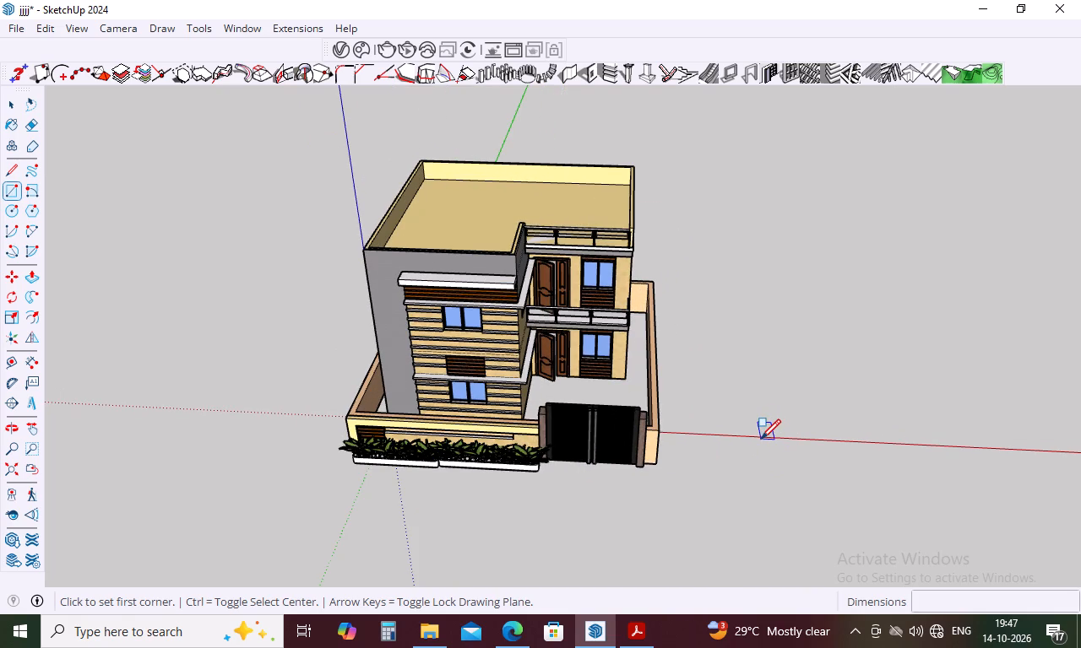
pyautogui.click(761, 439)
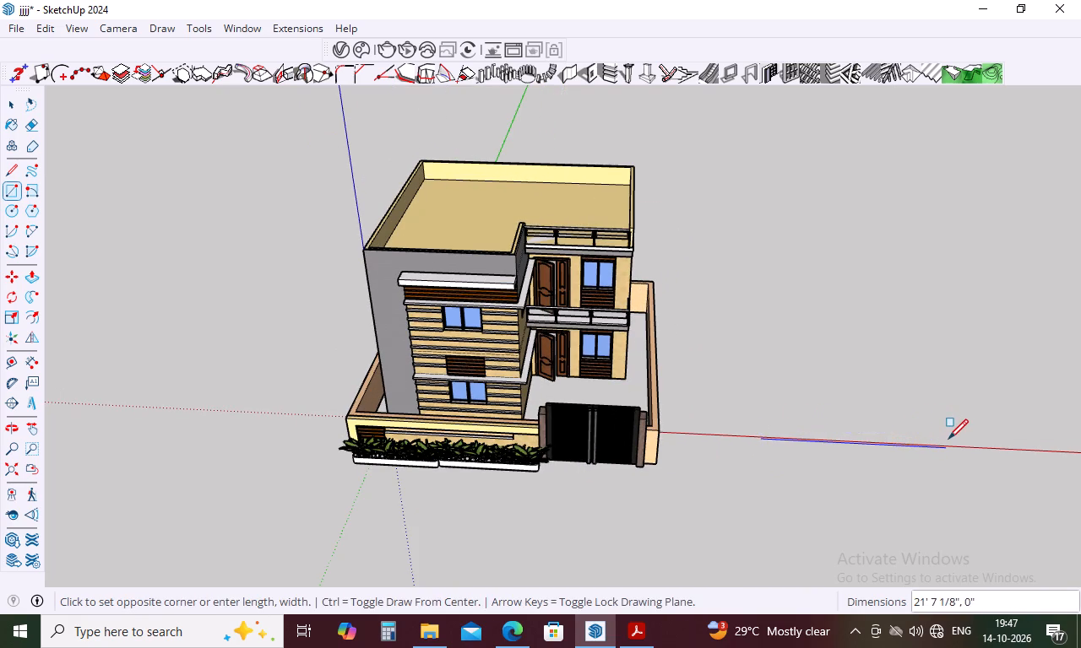
pyautogui.scroll(17, 952, 439)
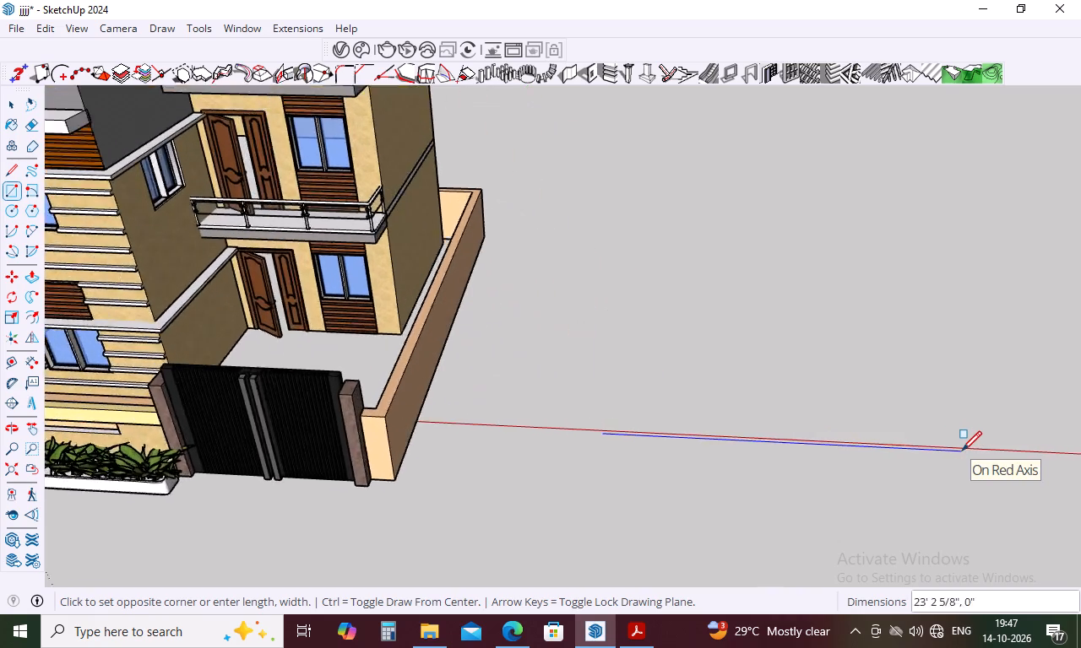
pyautogui.scroll(20, 962, 451)
pyautogui.scroll(2, 962, 451)
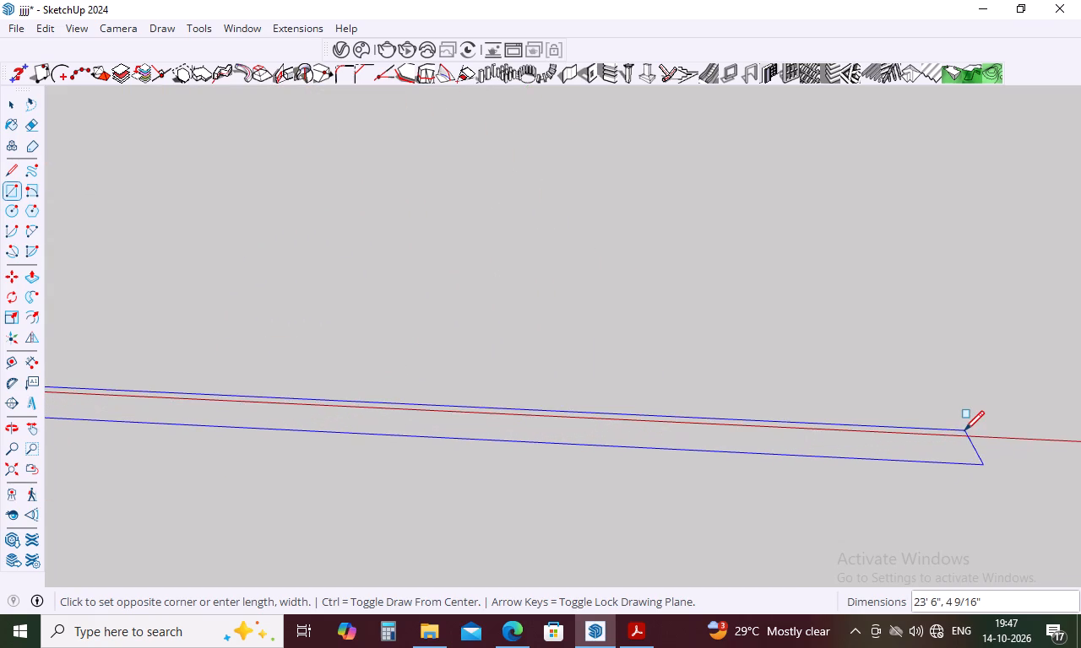
pyautogui.click(962, 436)
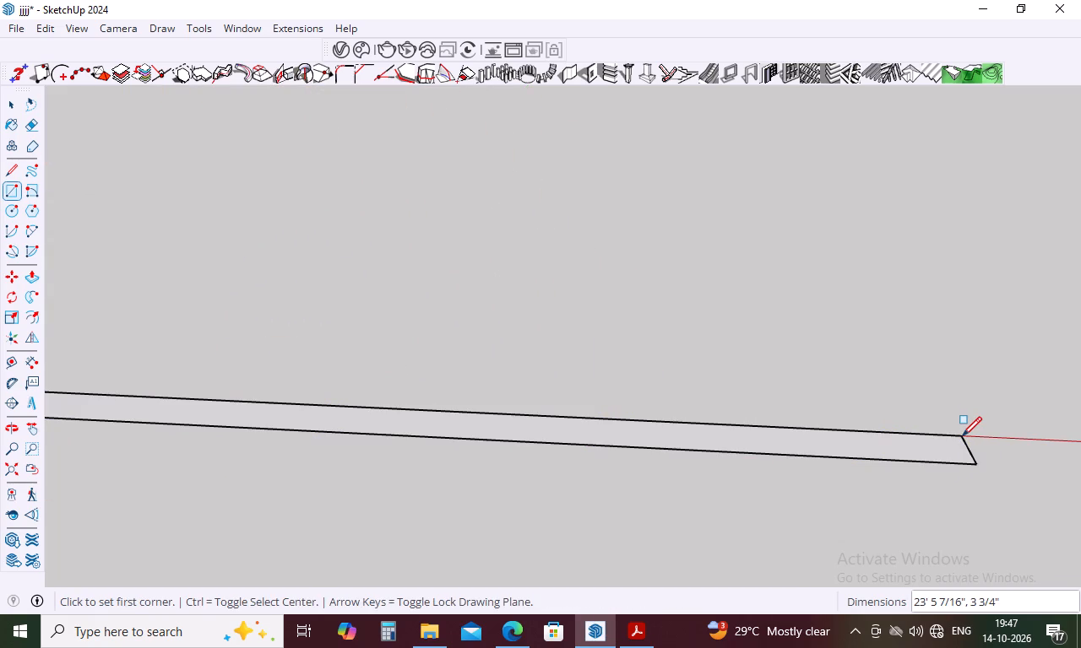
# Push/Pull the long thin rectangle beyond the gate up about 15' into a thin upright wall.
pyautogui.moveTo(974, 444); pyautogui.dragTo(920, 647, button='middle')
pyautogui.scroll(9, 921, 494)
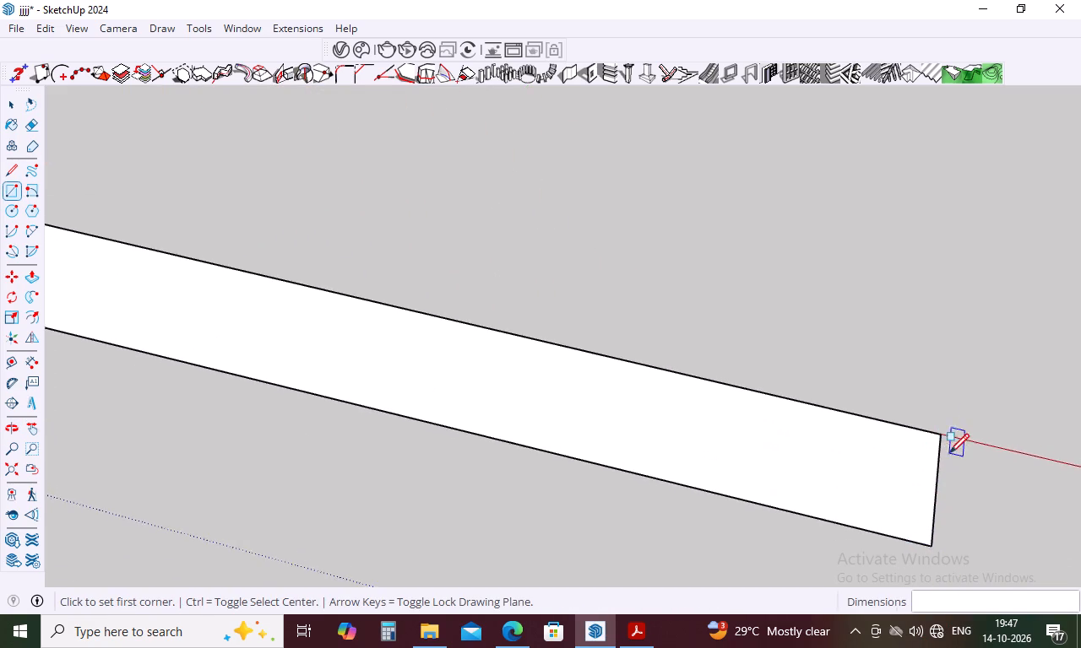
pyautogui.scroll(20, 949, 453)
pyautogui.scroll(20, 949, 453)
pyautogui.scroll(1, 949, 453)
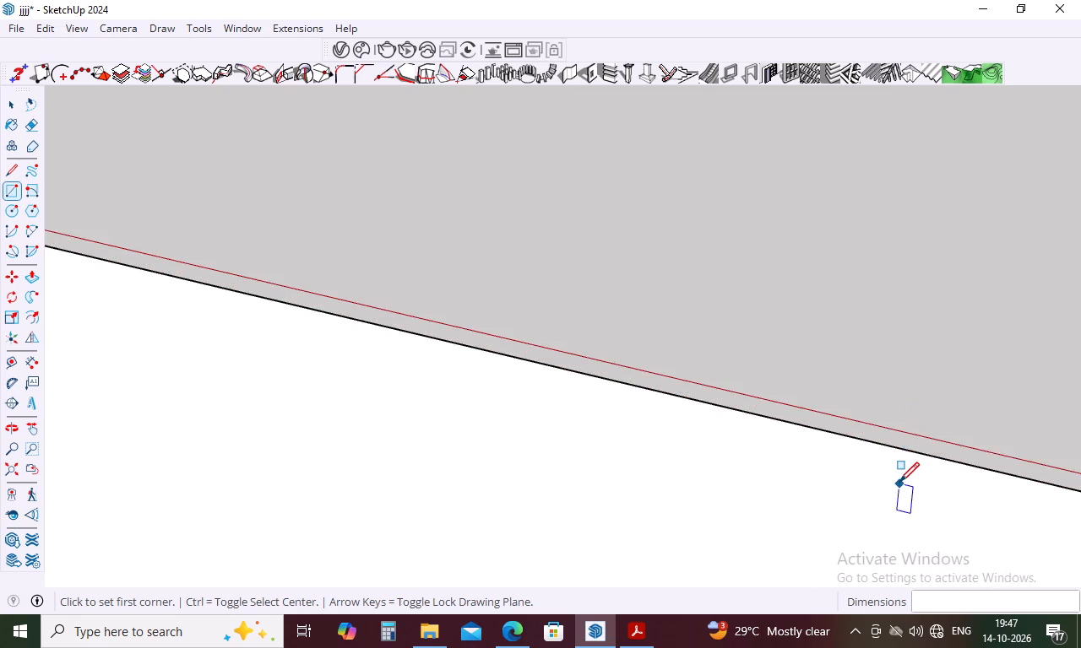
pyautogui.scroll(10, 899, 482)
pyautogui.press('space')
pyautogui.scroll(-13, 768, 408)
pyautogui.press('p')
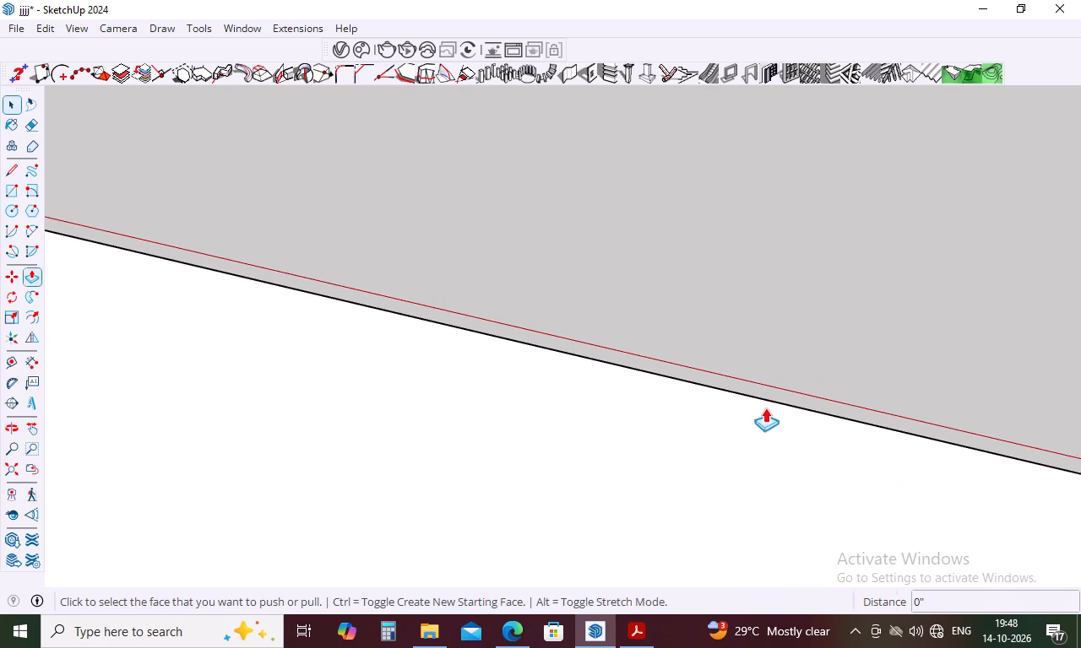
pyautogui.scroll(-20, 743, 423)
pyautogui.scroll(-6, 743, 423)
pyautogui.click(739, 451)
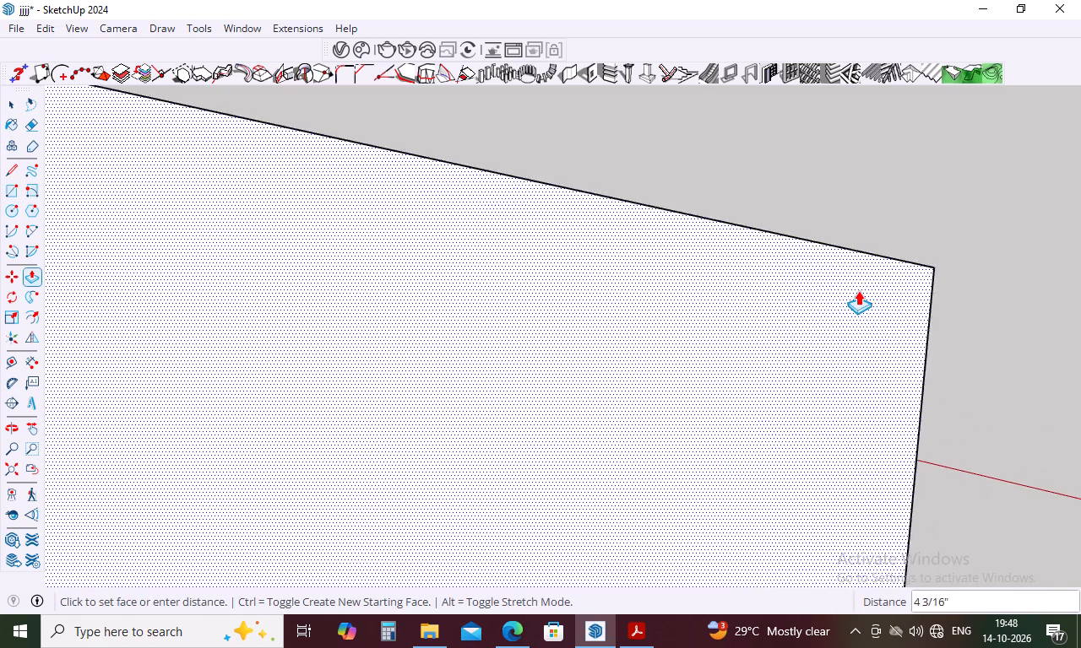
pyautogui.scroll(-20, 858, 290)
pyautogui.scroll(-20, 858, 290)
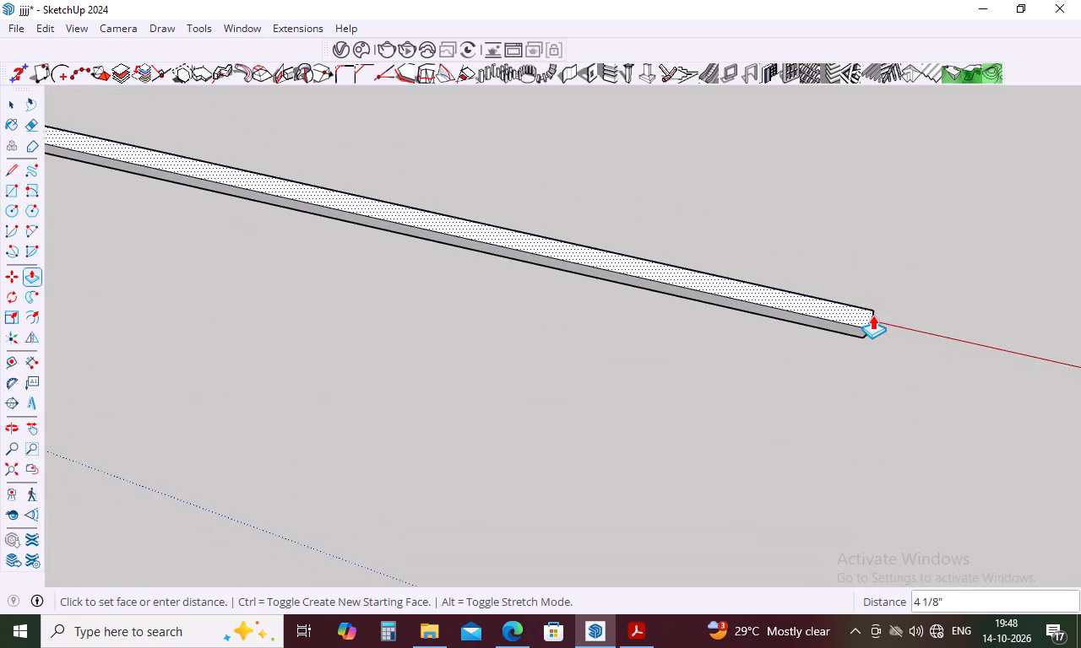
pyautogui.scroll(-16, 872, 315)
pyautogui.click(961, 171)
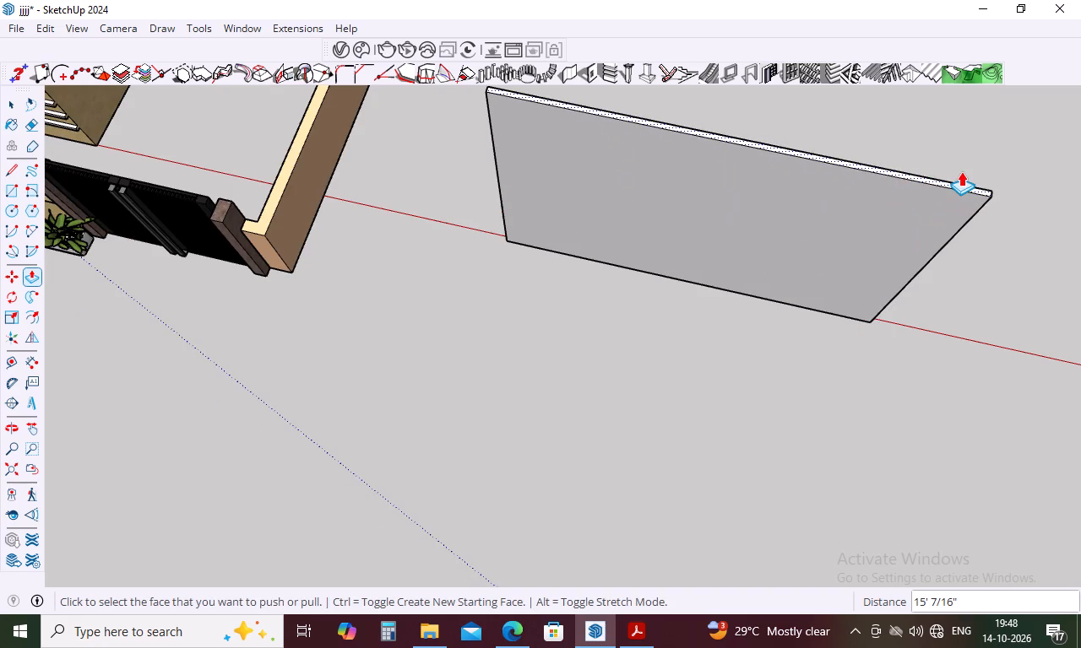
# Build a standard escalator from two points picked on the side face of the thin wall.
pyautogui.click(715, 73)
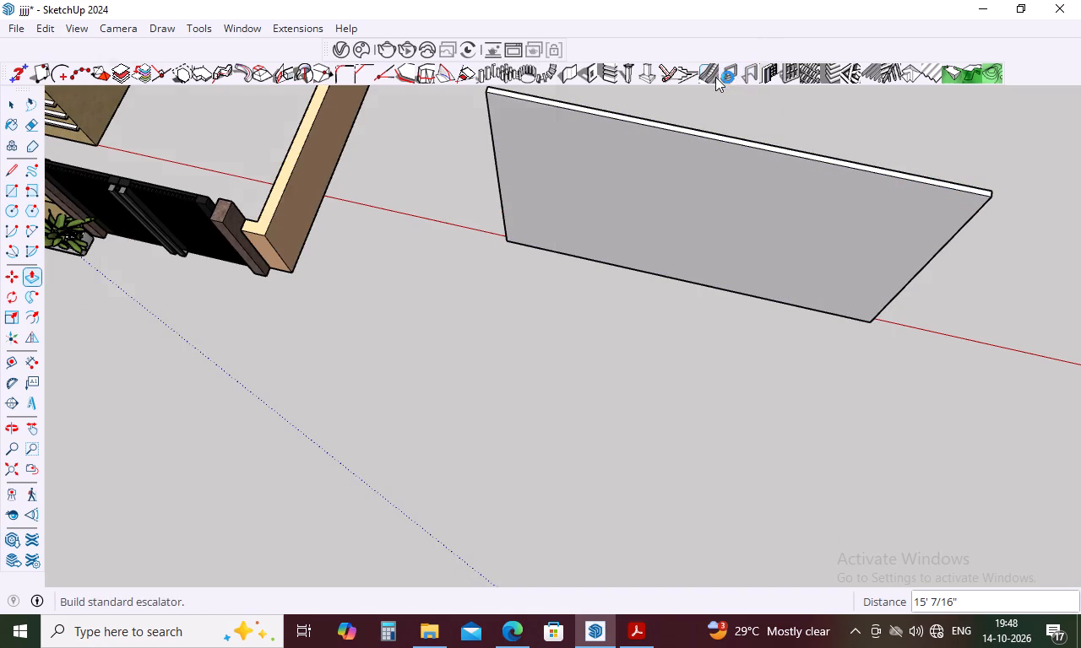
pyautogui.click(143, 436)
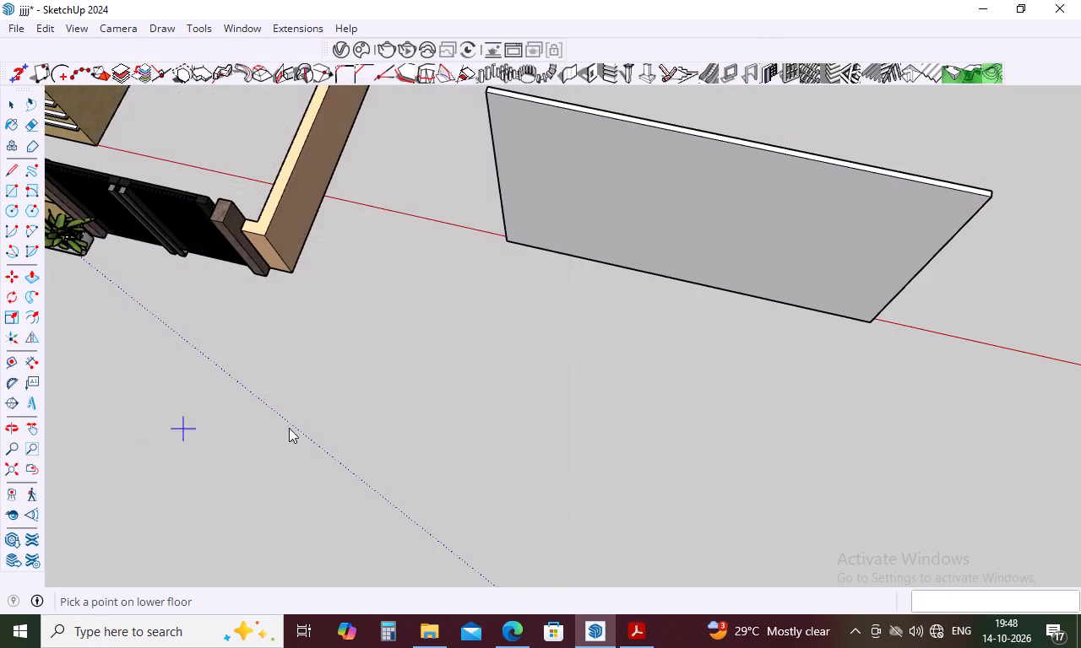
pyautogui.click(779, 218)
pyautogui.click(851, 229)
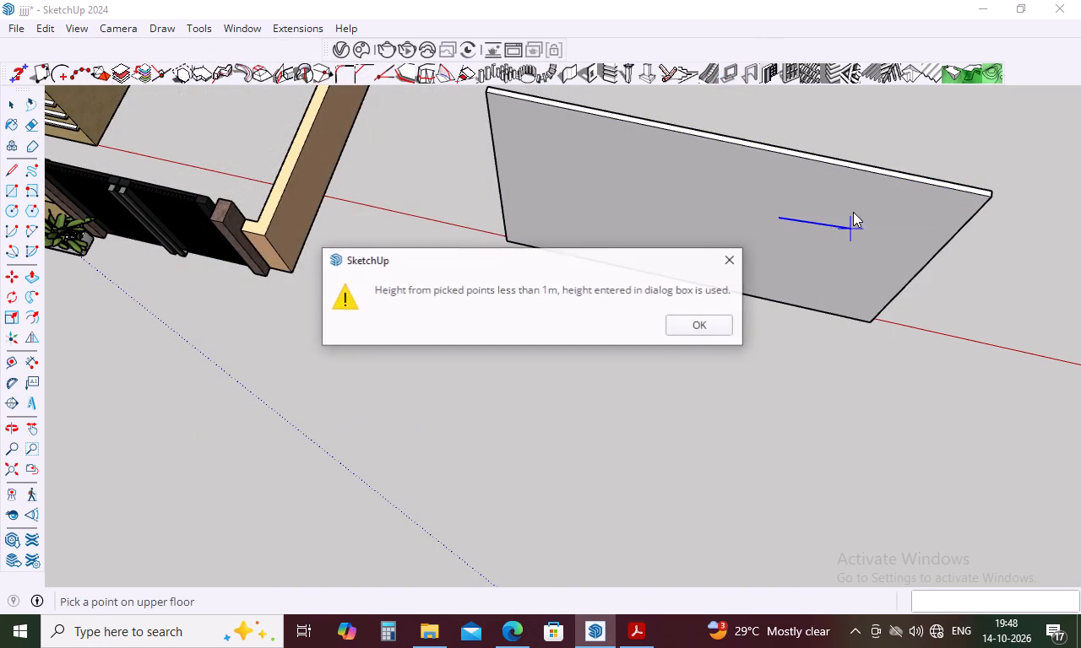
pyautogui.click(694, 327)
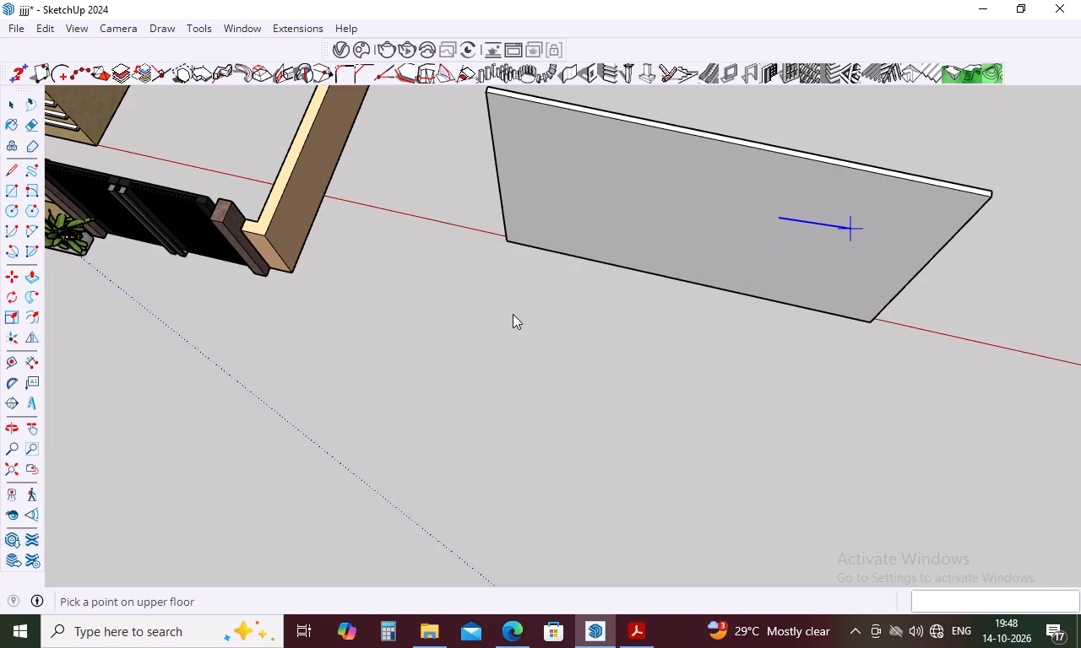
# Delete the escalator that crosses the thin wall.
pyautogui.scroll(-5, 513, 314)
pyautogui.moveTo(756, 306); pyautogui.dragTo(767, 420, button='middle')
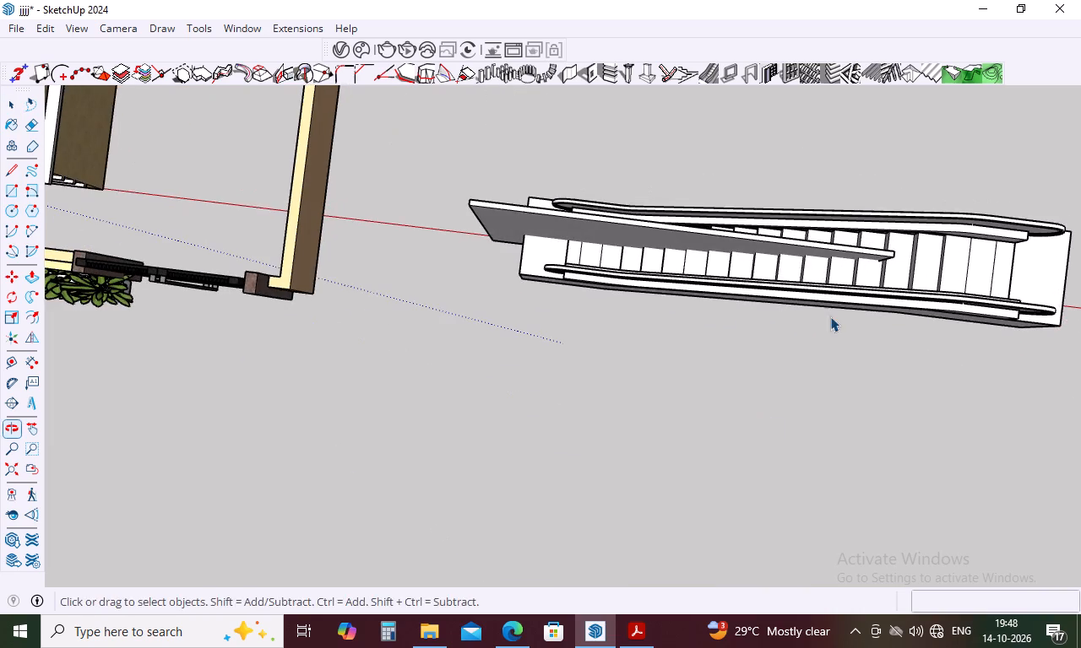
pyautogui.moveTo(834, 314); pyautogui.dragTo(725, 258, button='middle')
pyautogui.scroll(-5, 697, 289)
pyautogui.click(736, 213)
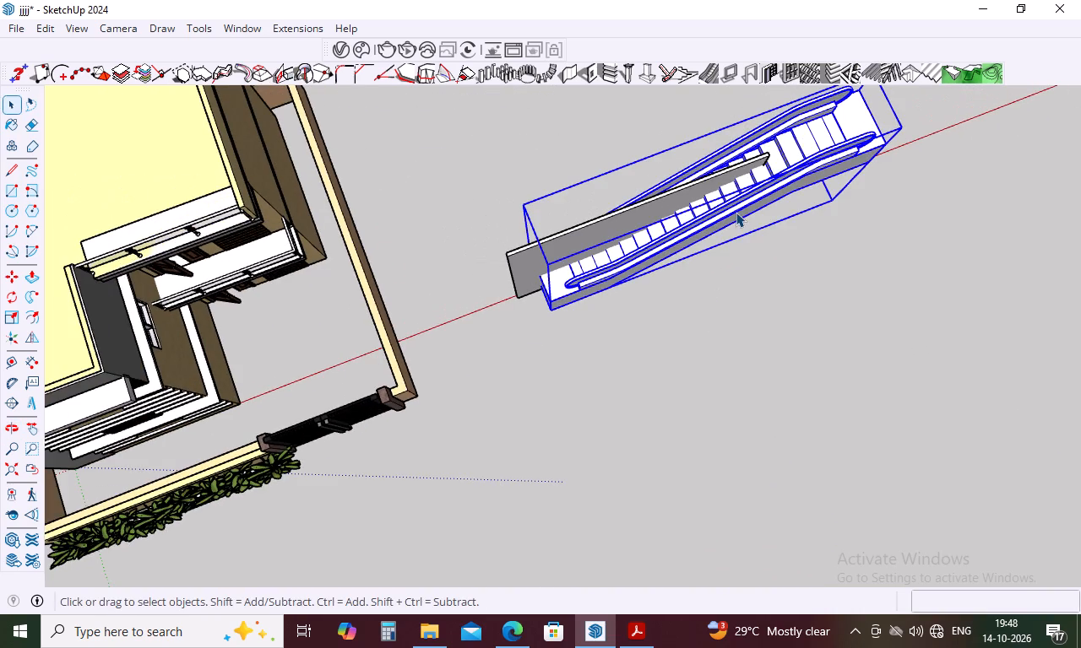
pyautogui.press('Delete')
# Delete the whole thin upright wall beyond the gate.
pyautogui.tripleClick(660, 213)
pyautogui.click(660, 213)
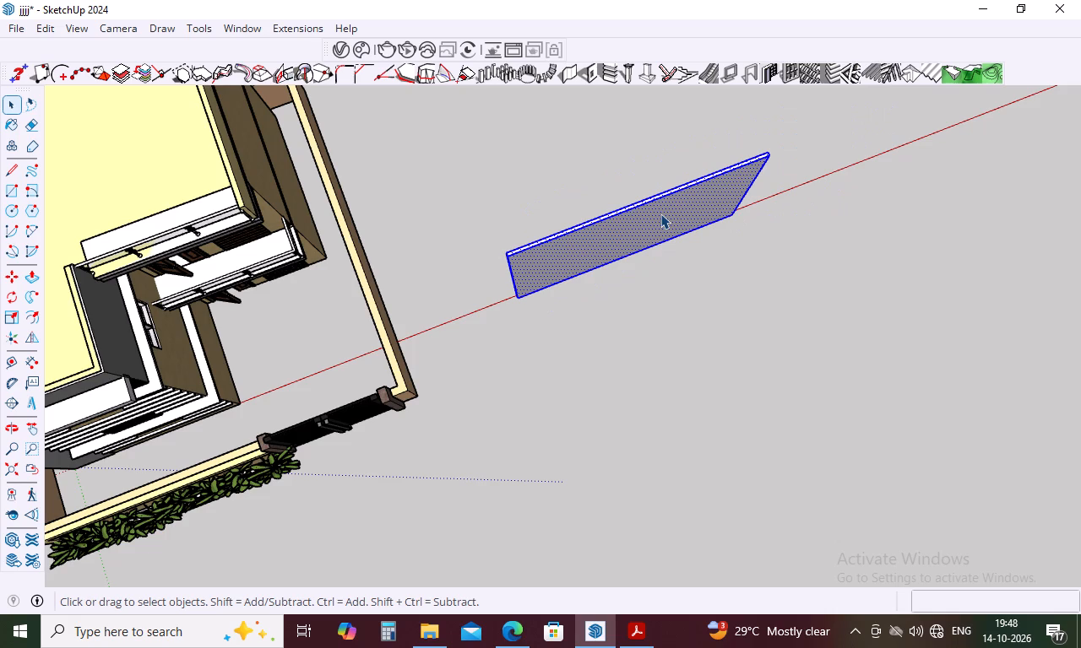
pyautogui.press('Delete')
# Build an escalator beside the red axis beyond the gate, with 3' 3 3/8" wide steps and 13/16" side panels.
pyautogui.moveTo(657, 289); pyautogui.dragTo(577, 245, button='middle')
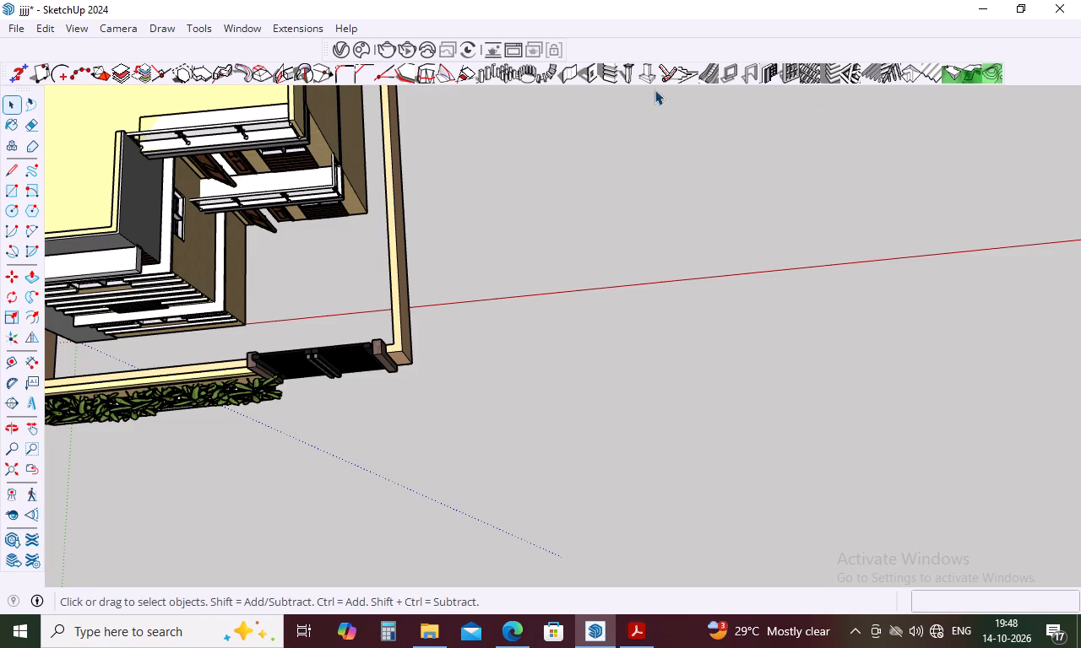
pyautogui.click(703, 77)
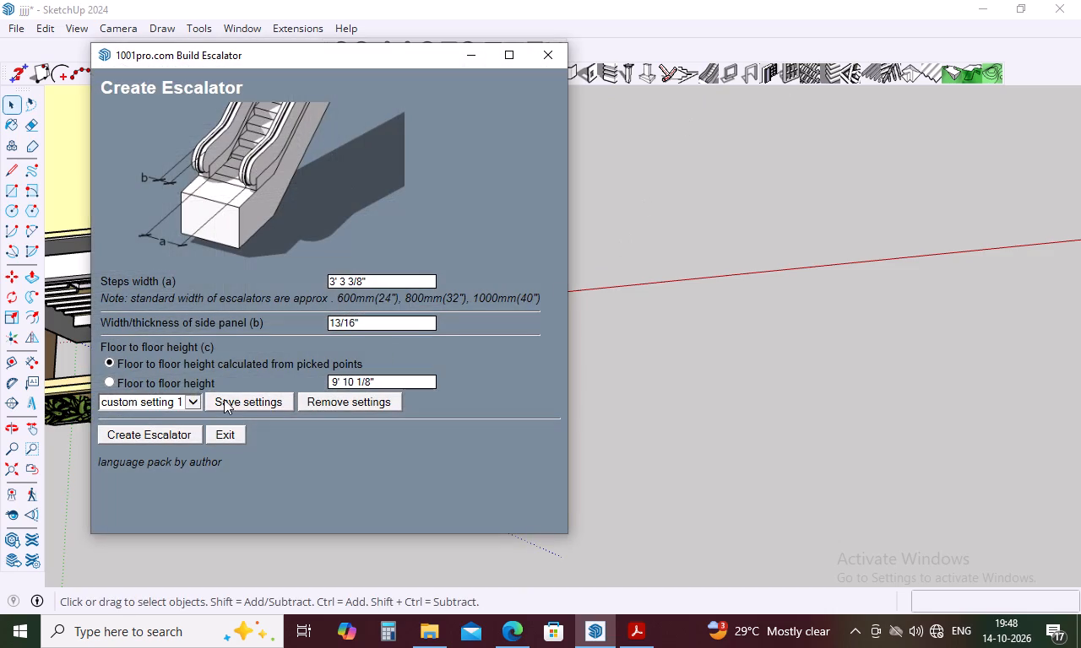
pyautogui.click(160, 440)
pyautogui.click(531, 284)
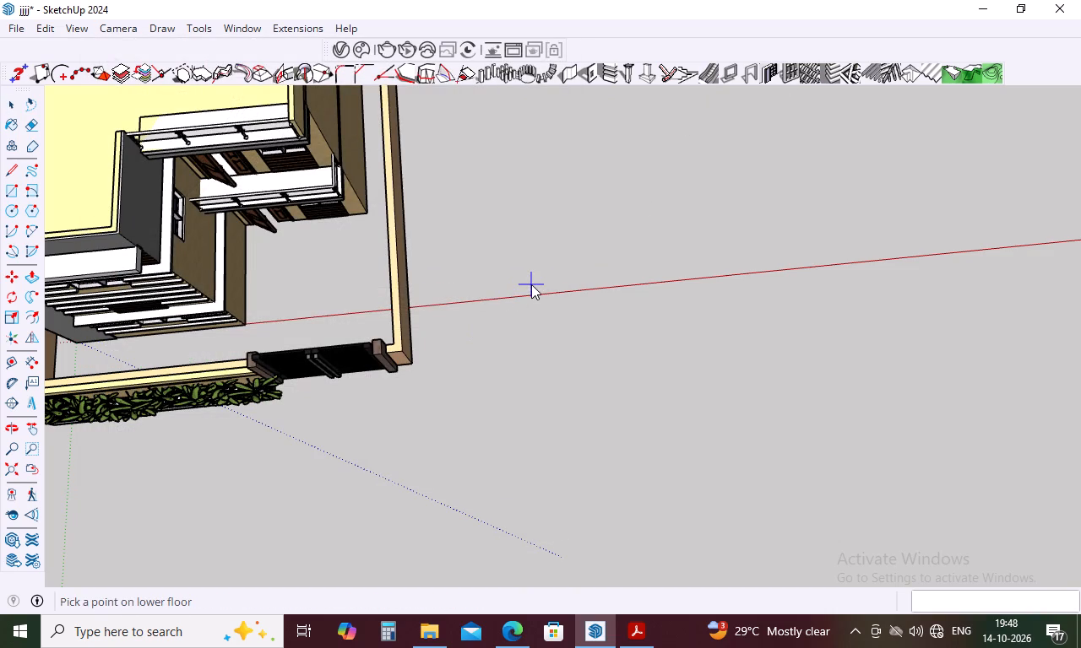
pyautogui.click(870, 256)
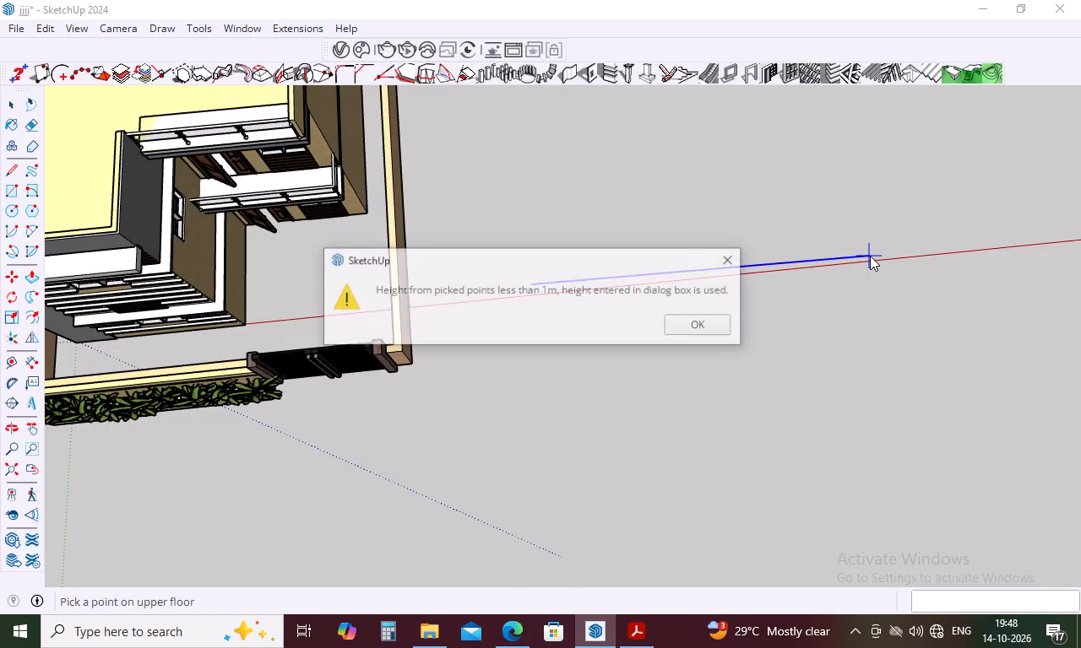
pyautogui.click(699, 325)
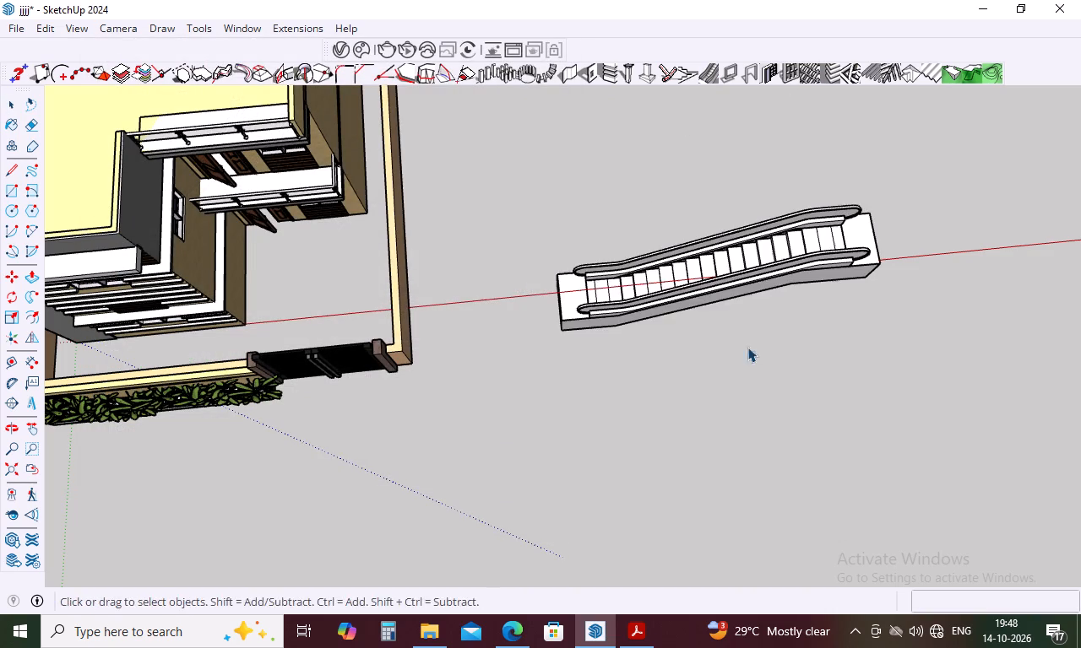
# Examine the escalator from the side, from above and from its lower end, and try the Walk tool on its steps.
pyautogui.moveTo(747, 347); pyautogui.dragTo(783, 51, button='middle')
pyautogui.scroll(5, 794, 320)
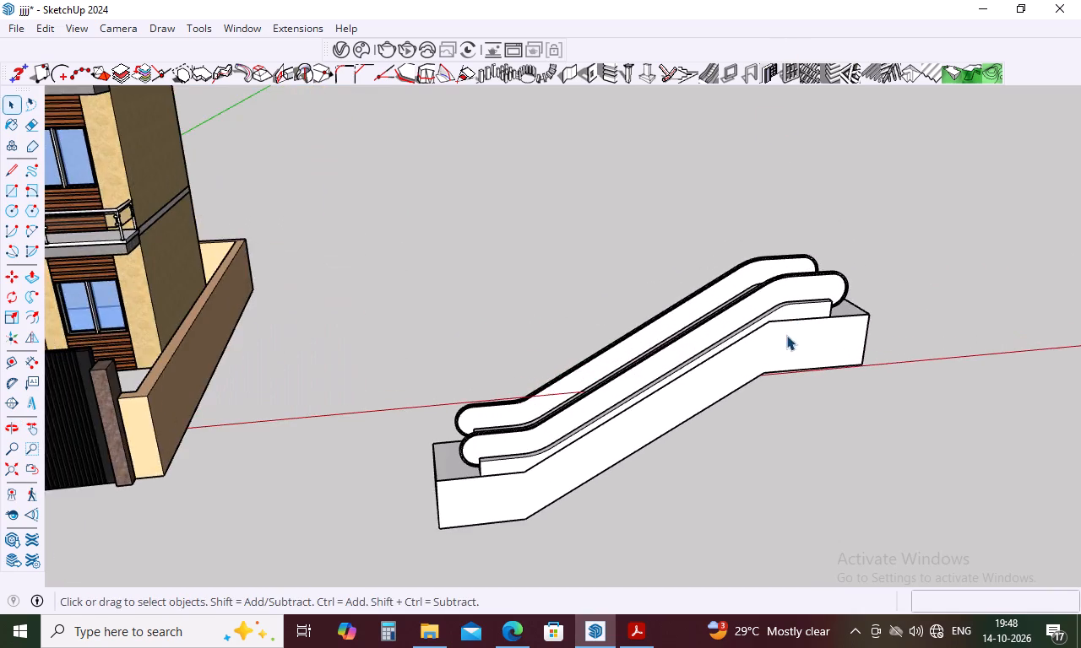
pyautogui.moveTo(783, 338); pyautogui.dragTo(975, 506, button='middle')
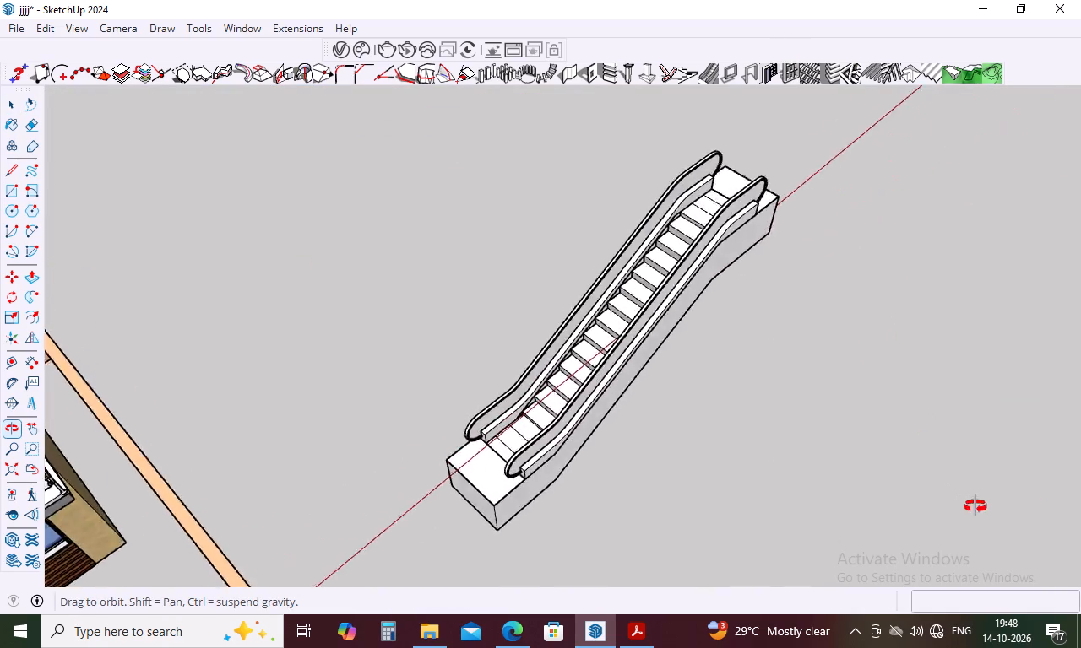
pyautogui.moveTo(975, 506); pyautogui.dragTo(1080, 460, button='middle')
pyautogui.moveTo(665, 491); pyautogui.dragTo(834, 497, button='middle')
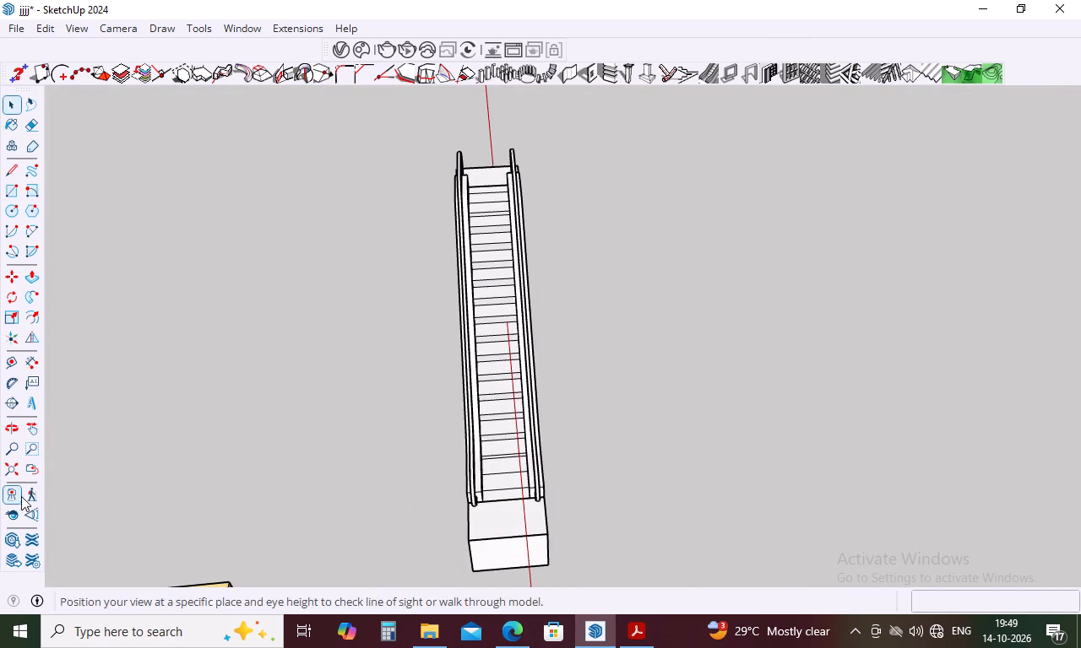
pyautogui.click(29, 494)
pyautogui.click(497, 527)
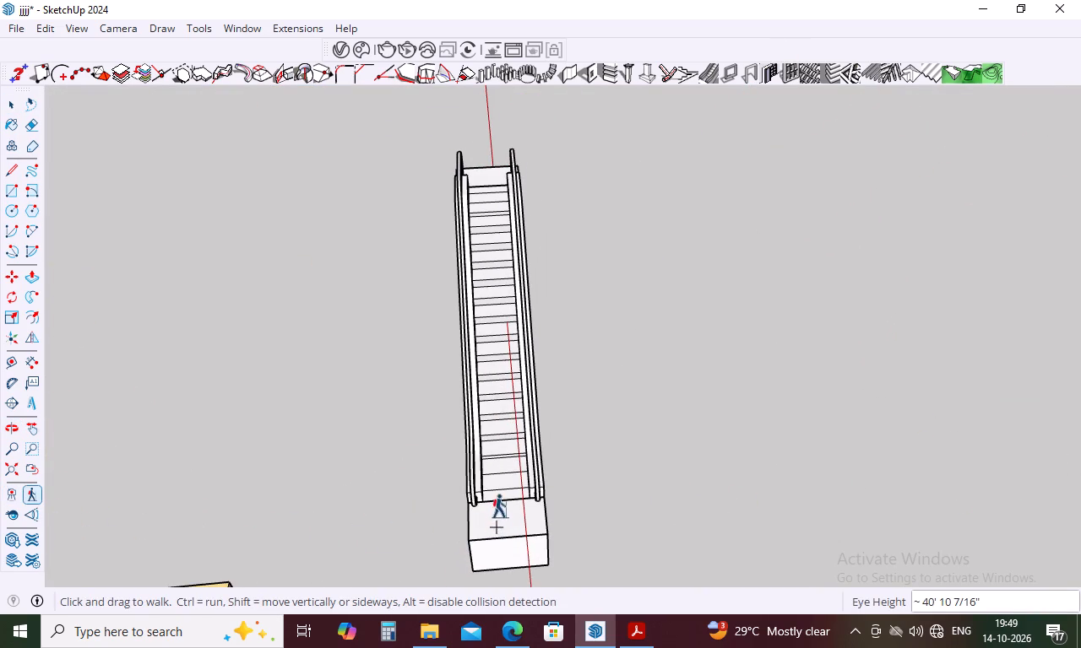
pyautogui.click(500, 505)
pyautogui.click(502, 485)
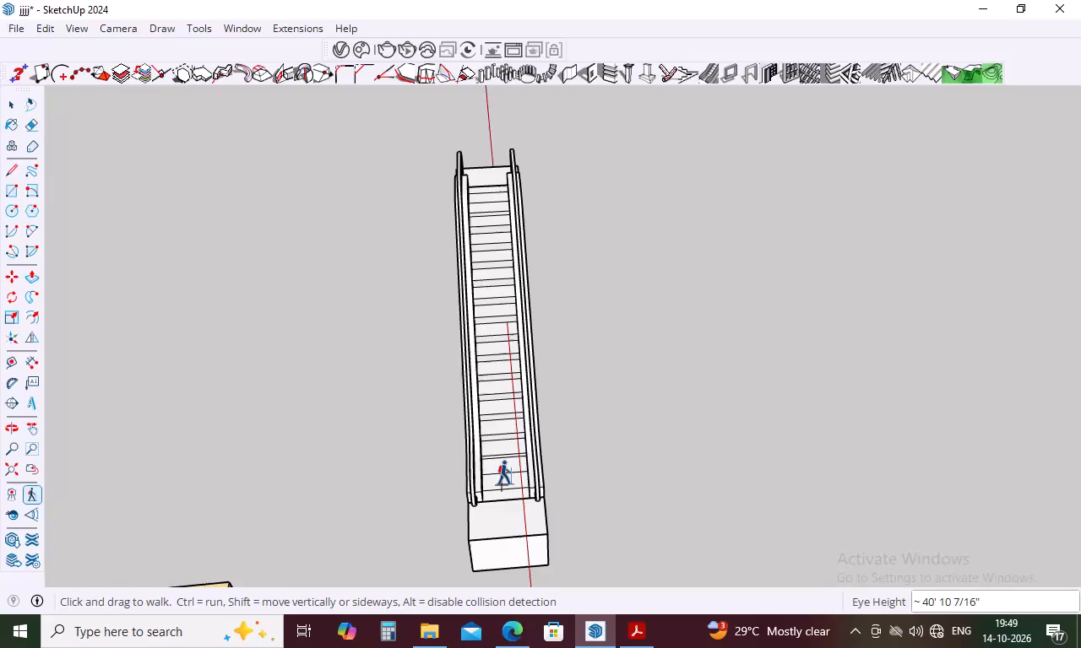
pyautogui.click(505, 472)
pyautogui.click(506, 457)
pyautogui.click(507, 440)
pyautogui.moveTo(507, 439); pyautogui.dragTo(500, 311, button='middle')
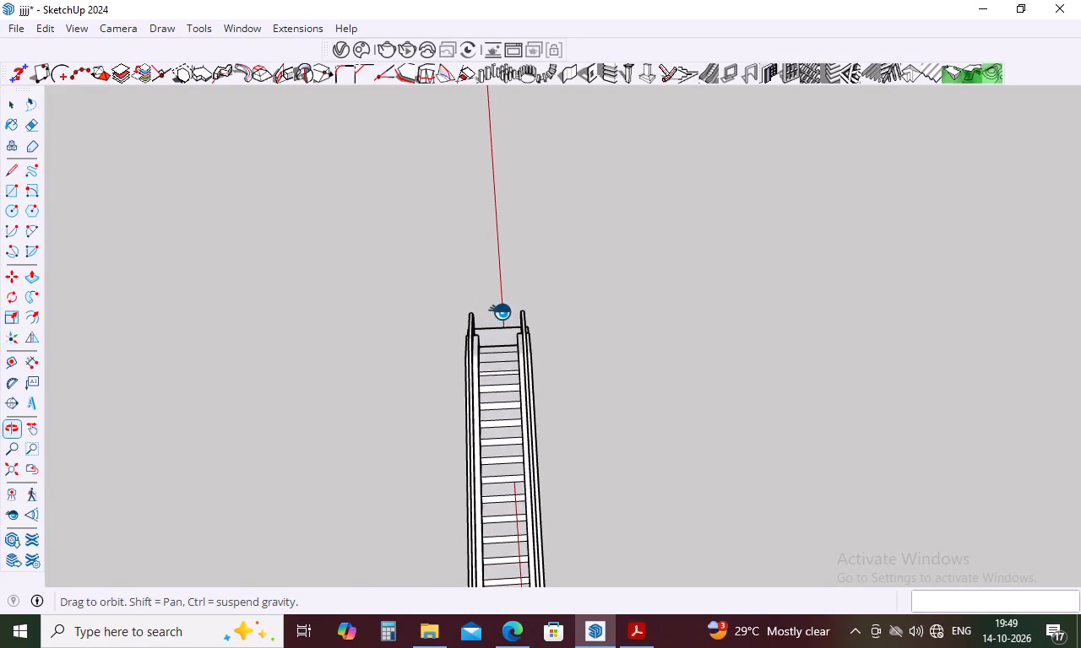
pyautogui.moveTo(500, 311); pyautogui.dragTo(500, 310, button='middle')
pyautogui.scroll(5, 486, 398)
pyautogui.scroll(5, 511, 307)
pyautogui.click(517, 276)
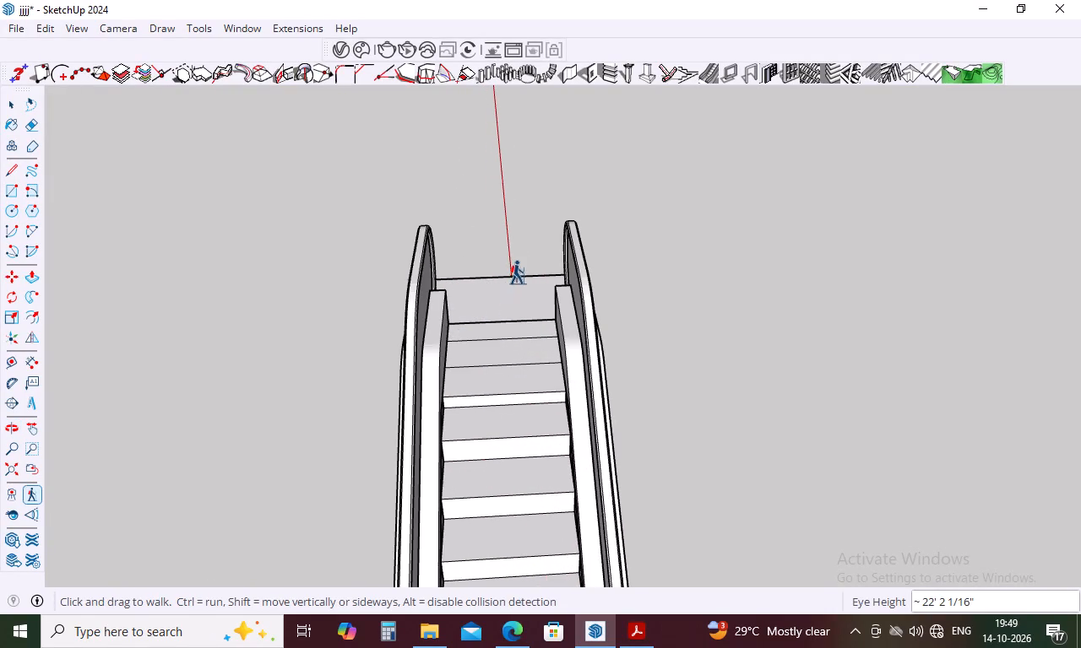
pyautogui.moveTo(519, 273); pyautogui.dragTo(518, 322, button='middle')
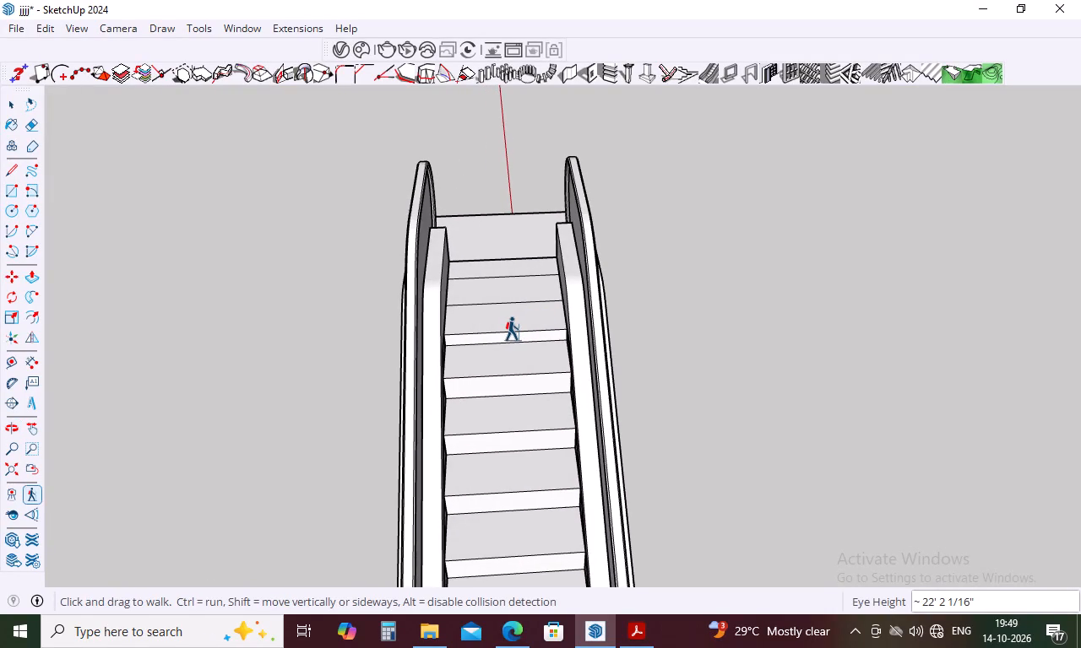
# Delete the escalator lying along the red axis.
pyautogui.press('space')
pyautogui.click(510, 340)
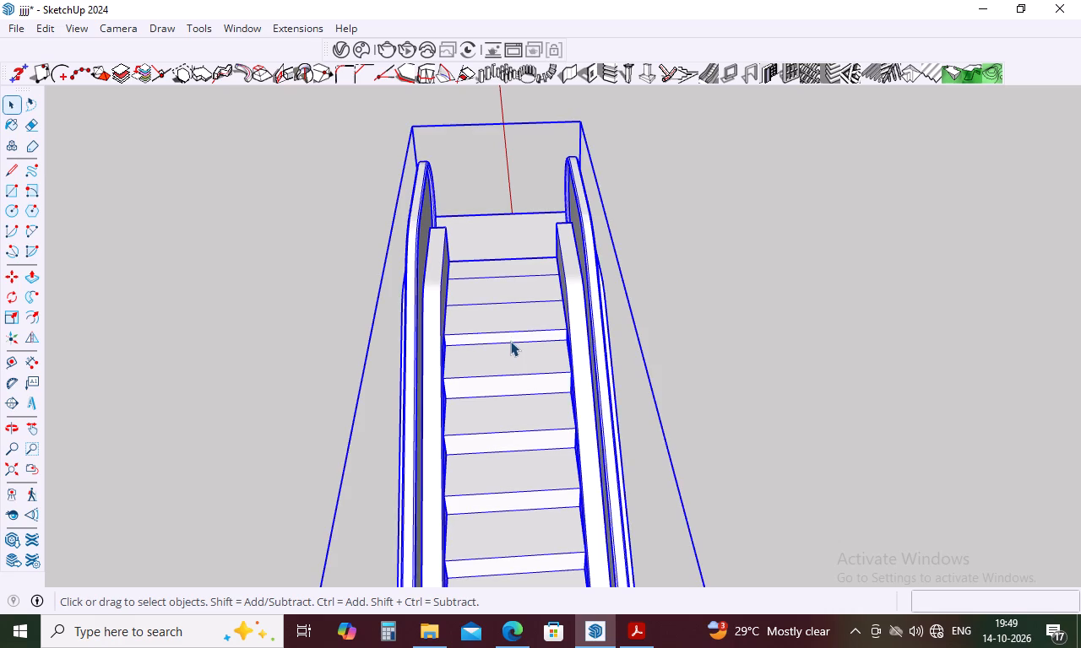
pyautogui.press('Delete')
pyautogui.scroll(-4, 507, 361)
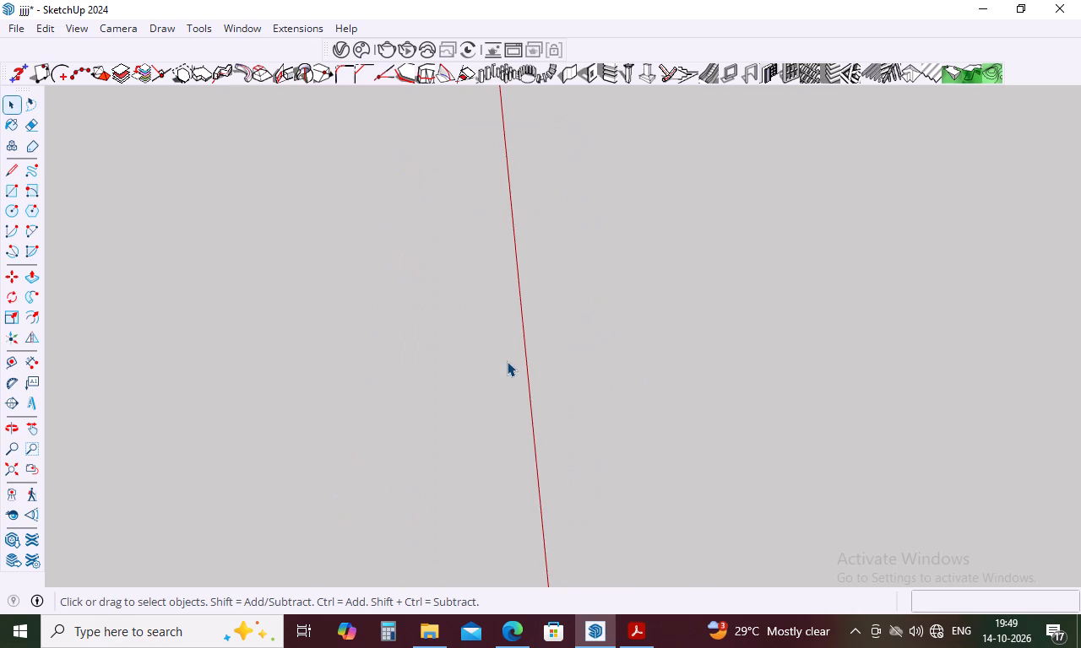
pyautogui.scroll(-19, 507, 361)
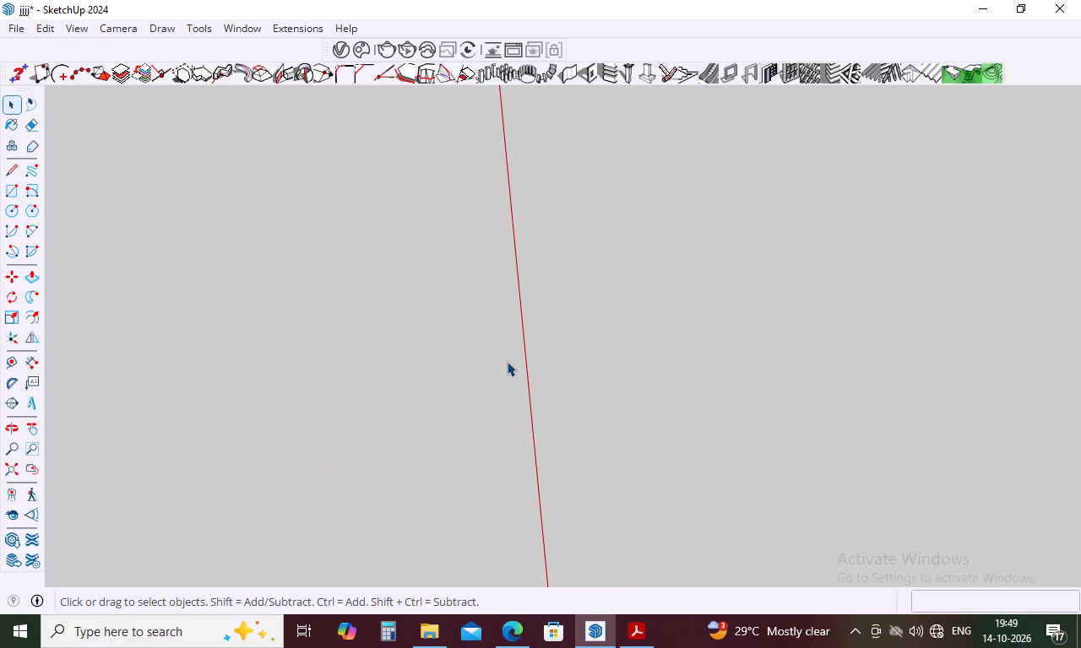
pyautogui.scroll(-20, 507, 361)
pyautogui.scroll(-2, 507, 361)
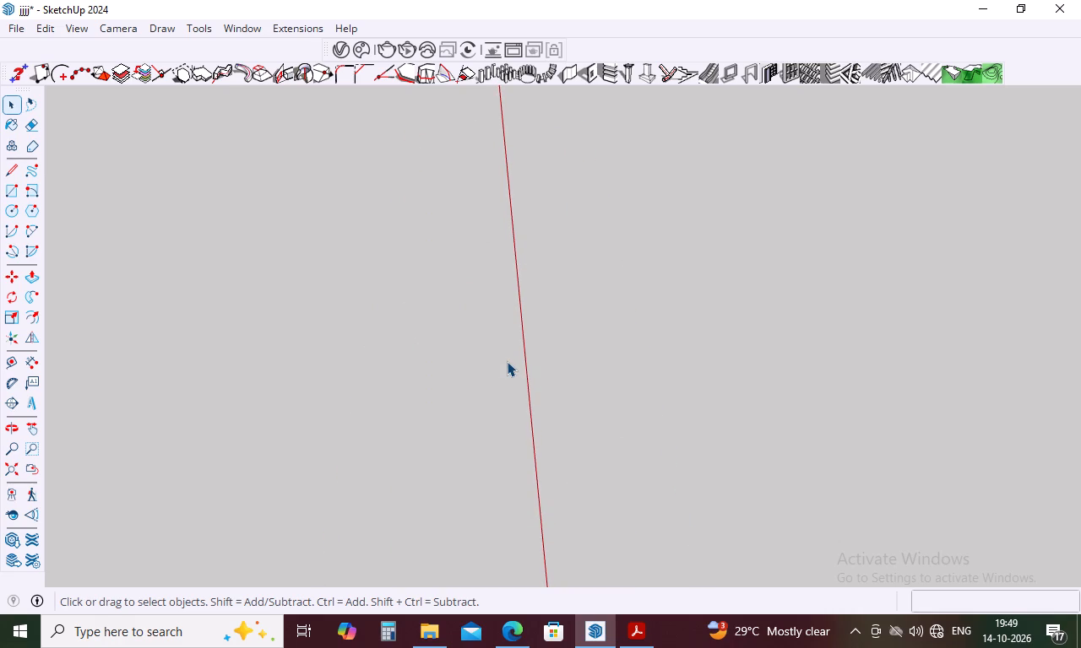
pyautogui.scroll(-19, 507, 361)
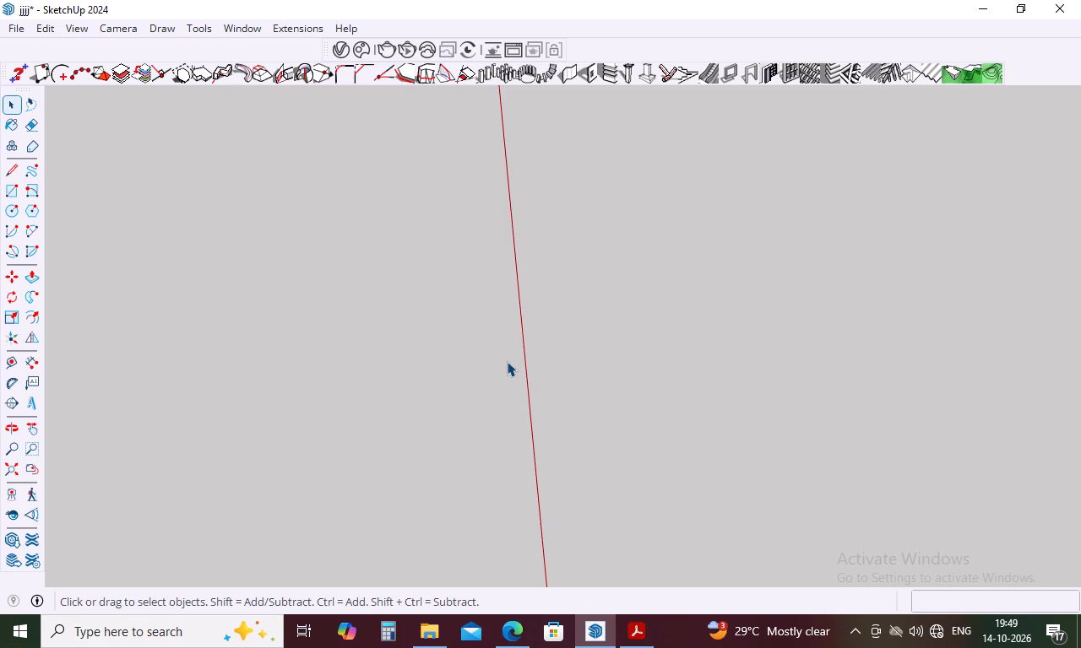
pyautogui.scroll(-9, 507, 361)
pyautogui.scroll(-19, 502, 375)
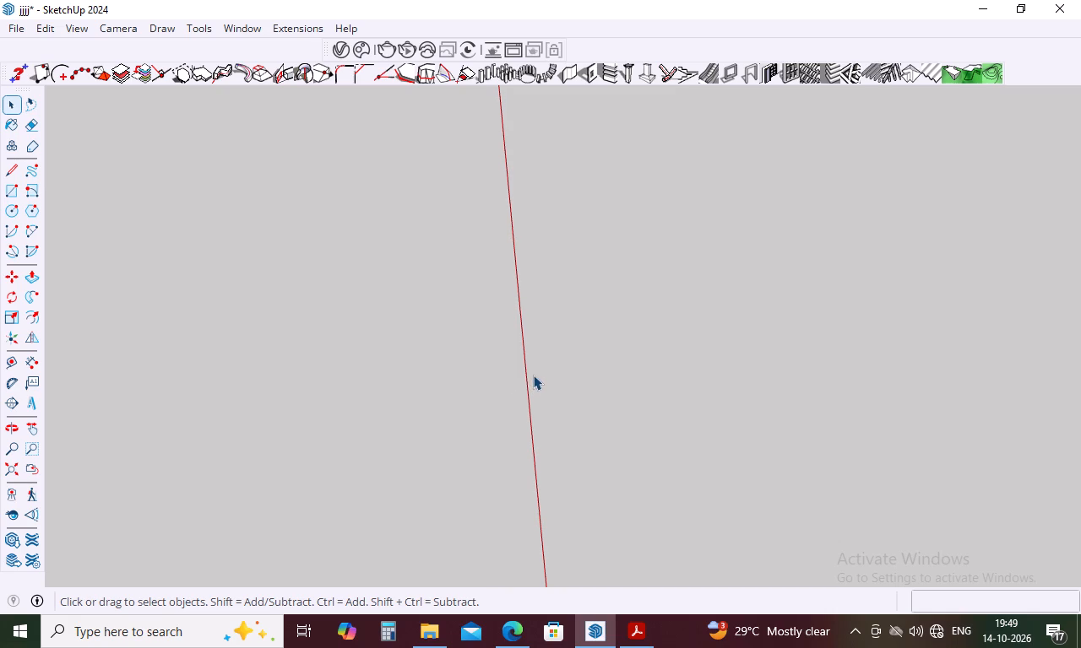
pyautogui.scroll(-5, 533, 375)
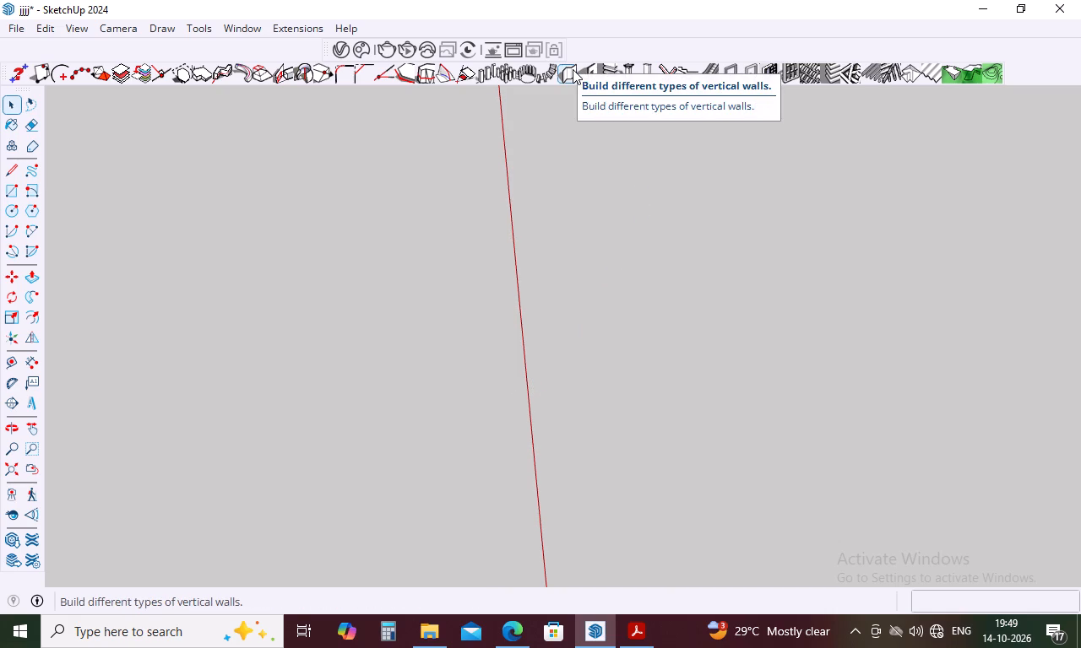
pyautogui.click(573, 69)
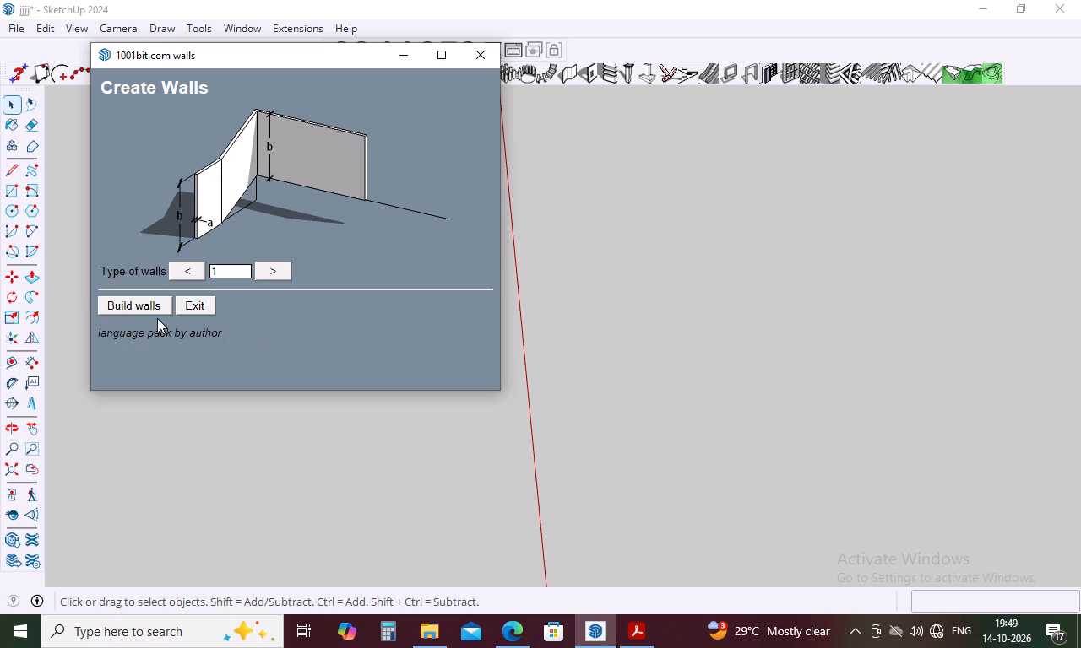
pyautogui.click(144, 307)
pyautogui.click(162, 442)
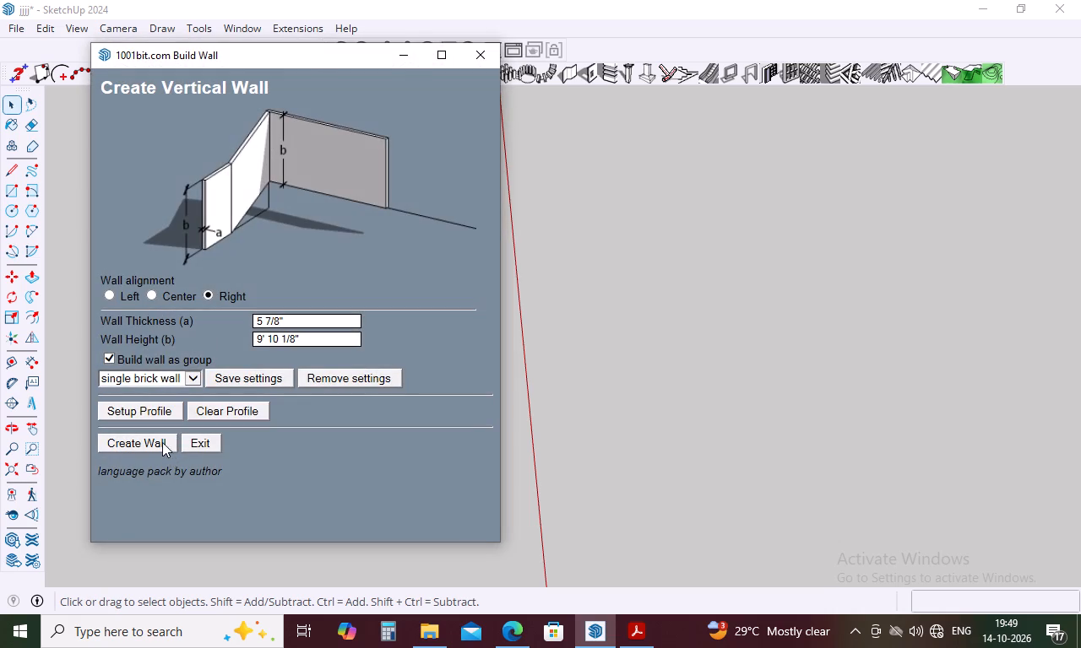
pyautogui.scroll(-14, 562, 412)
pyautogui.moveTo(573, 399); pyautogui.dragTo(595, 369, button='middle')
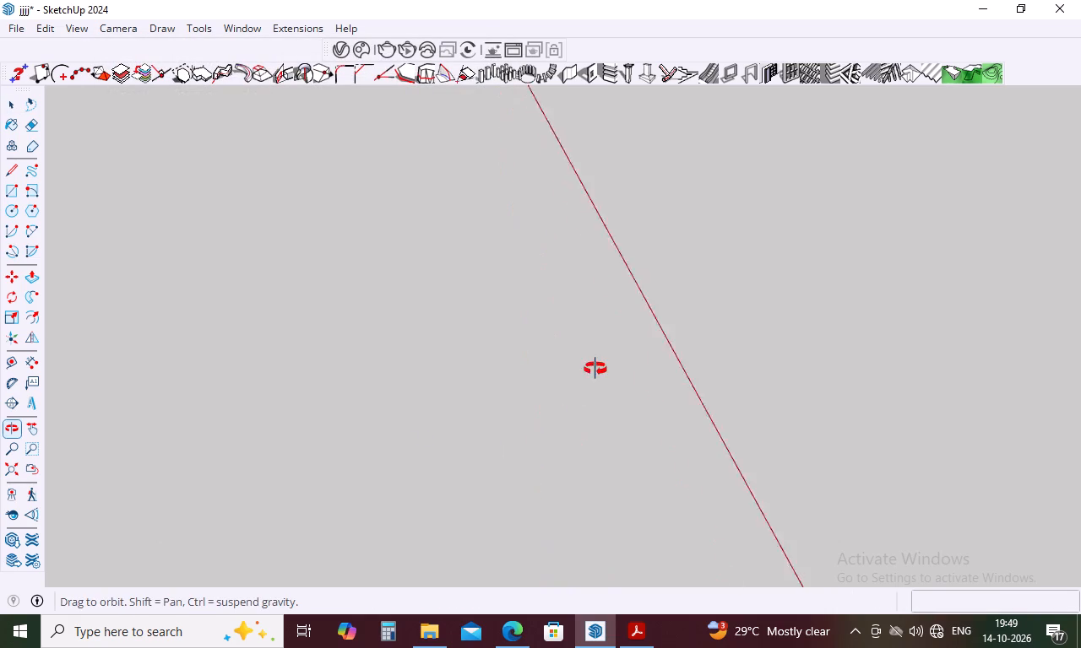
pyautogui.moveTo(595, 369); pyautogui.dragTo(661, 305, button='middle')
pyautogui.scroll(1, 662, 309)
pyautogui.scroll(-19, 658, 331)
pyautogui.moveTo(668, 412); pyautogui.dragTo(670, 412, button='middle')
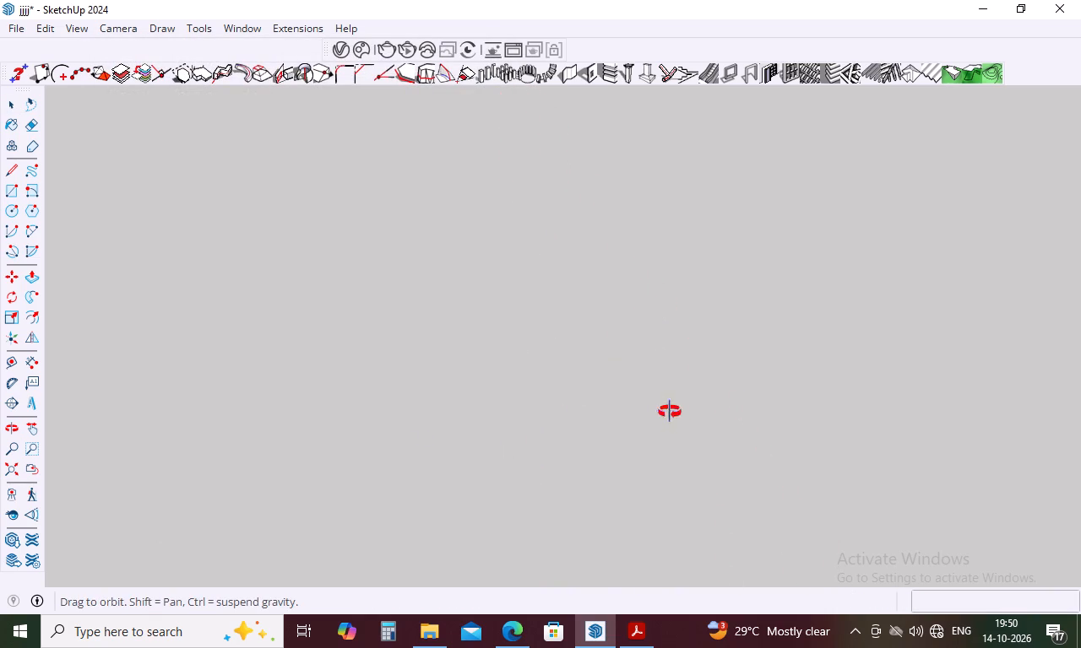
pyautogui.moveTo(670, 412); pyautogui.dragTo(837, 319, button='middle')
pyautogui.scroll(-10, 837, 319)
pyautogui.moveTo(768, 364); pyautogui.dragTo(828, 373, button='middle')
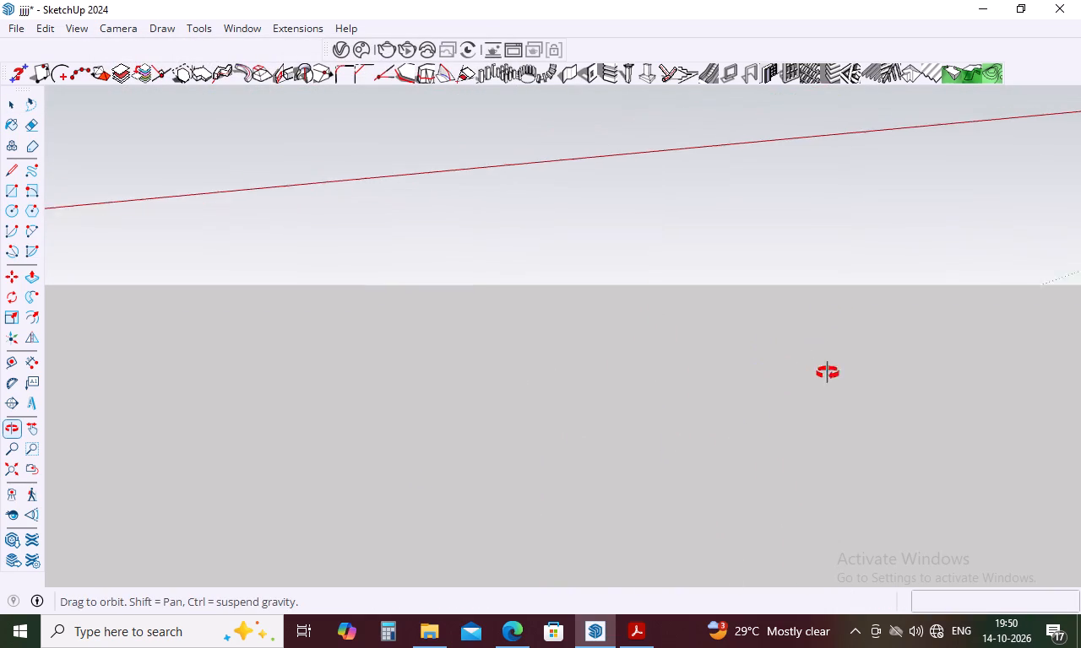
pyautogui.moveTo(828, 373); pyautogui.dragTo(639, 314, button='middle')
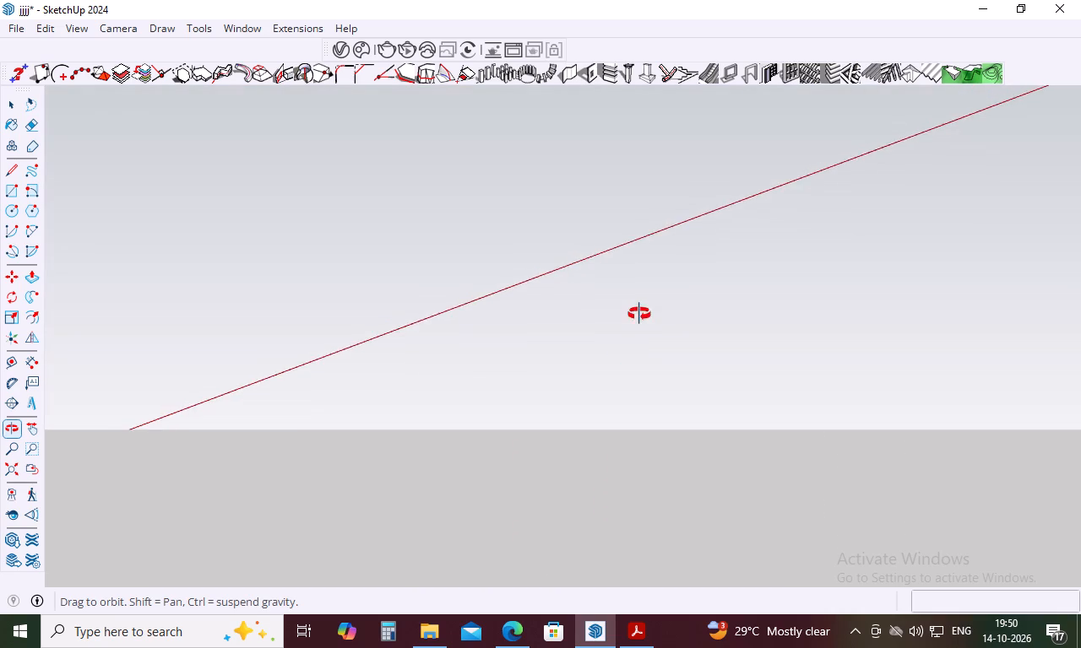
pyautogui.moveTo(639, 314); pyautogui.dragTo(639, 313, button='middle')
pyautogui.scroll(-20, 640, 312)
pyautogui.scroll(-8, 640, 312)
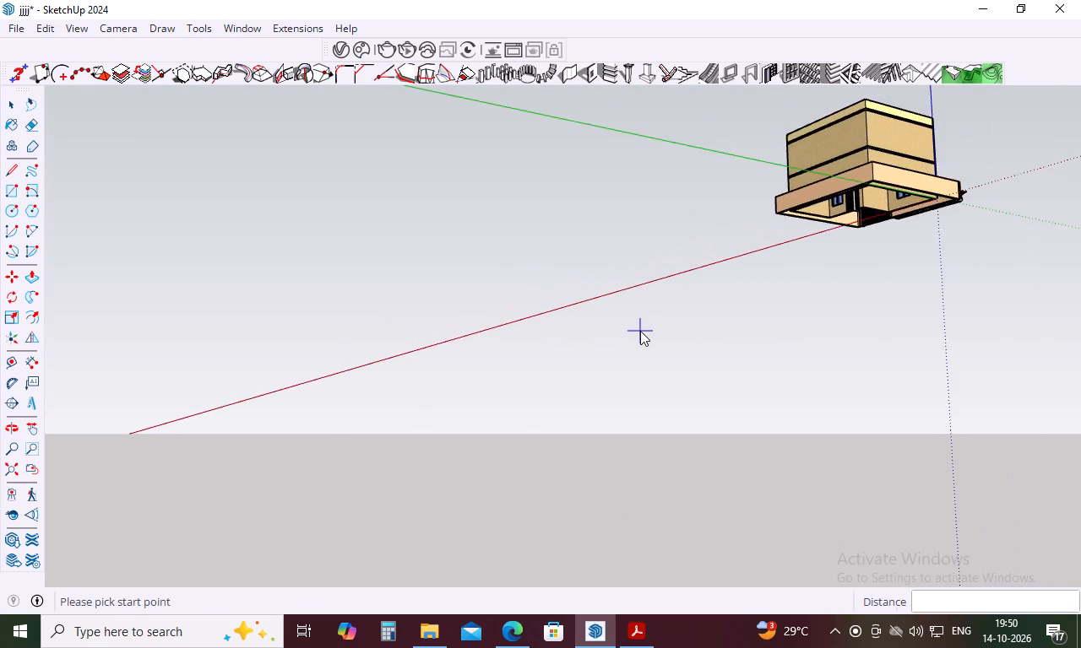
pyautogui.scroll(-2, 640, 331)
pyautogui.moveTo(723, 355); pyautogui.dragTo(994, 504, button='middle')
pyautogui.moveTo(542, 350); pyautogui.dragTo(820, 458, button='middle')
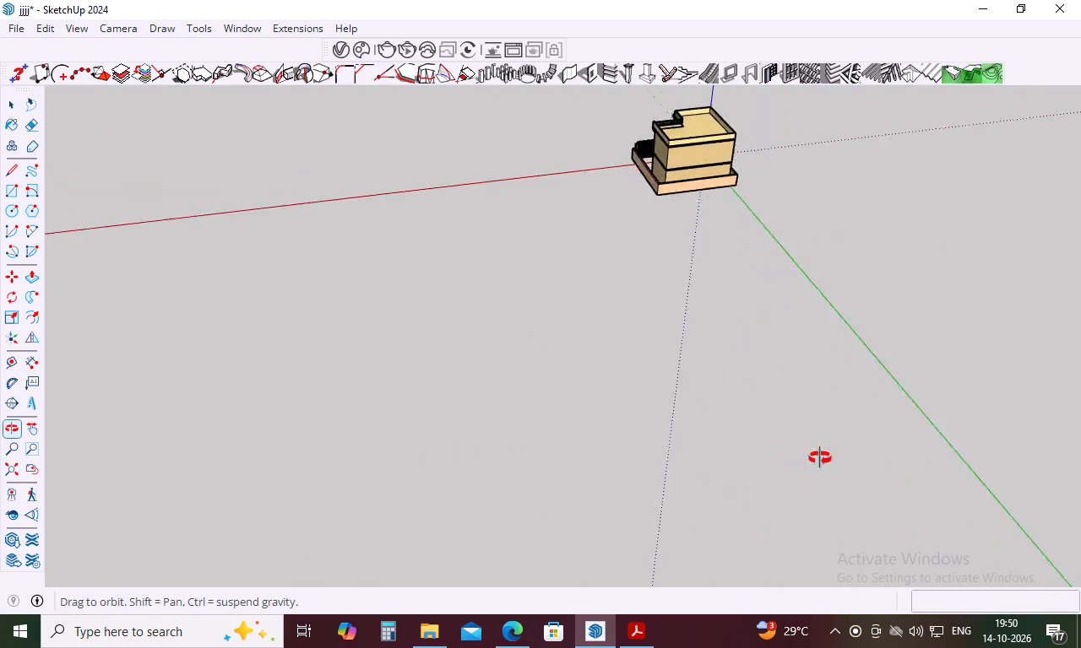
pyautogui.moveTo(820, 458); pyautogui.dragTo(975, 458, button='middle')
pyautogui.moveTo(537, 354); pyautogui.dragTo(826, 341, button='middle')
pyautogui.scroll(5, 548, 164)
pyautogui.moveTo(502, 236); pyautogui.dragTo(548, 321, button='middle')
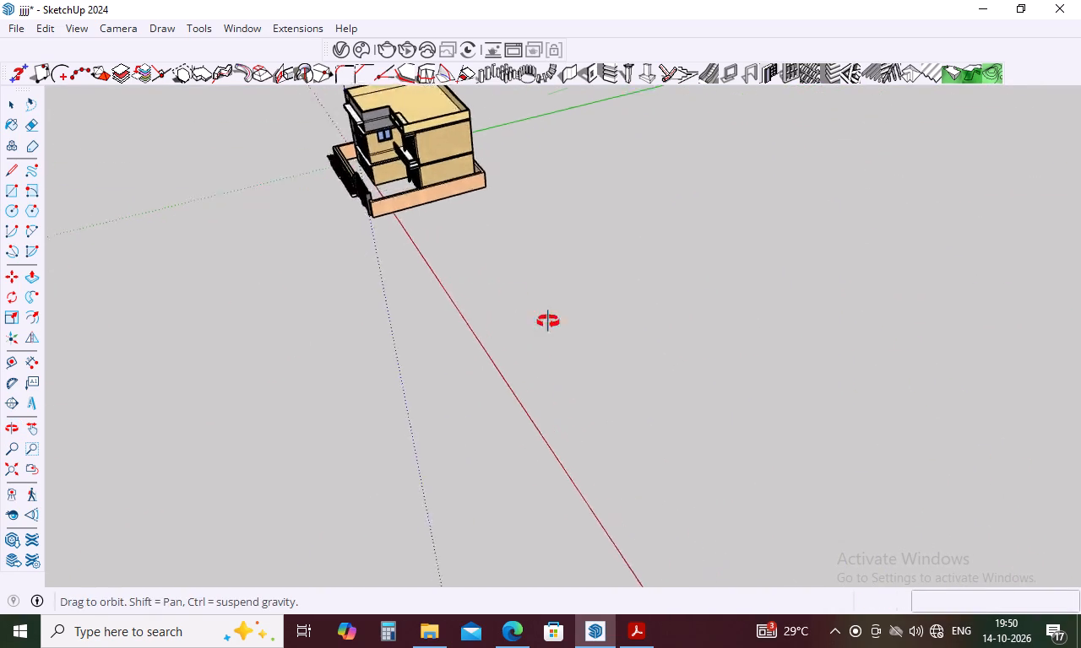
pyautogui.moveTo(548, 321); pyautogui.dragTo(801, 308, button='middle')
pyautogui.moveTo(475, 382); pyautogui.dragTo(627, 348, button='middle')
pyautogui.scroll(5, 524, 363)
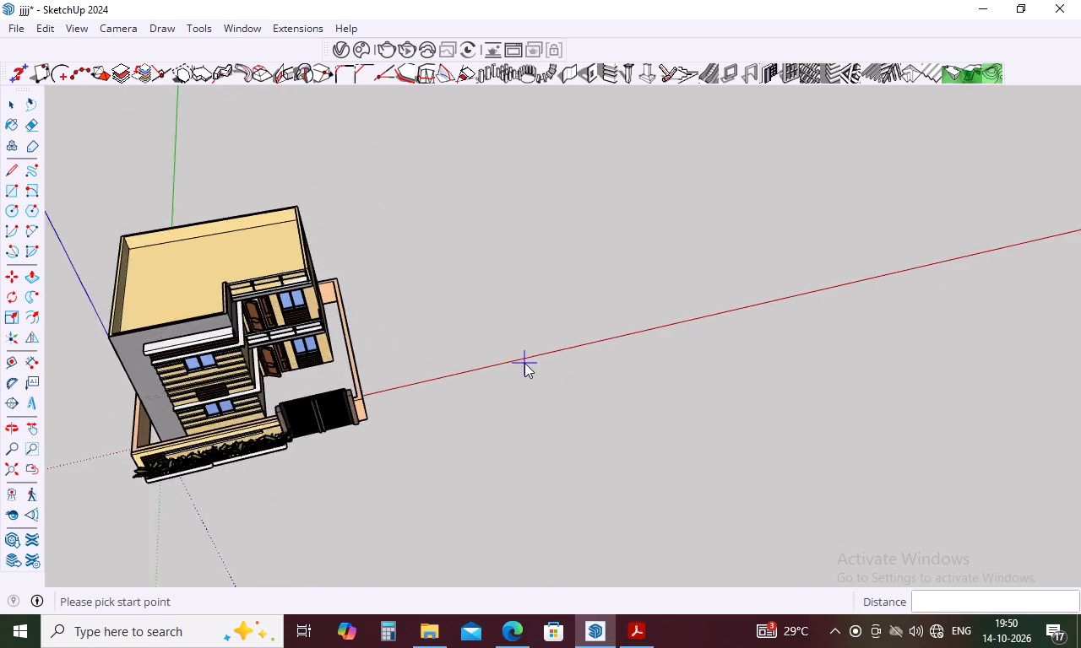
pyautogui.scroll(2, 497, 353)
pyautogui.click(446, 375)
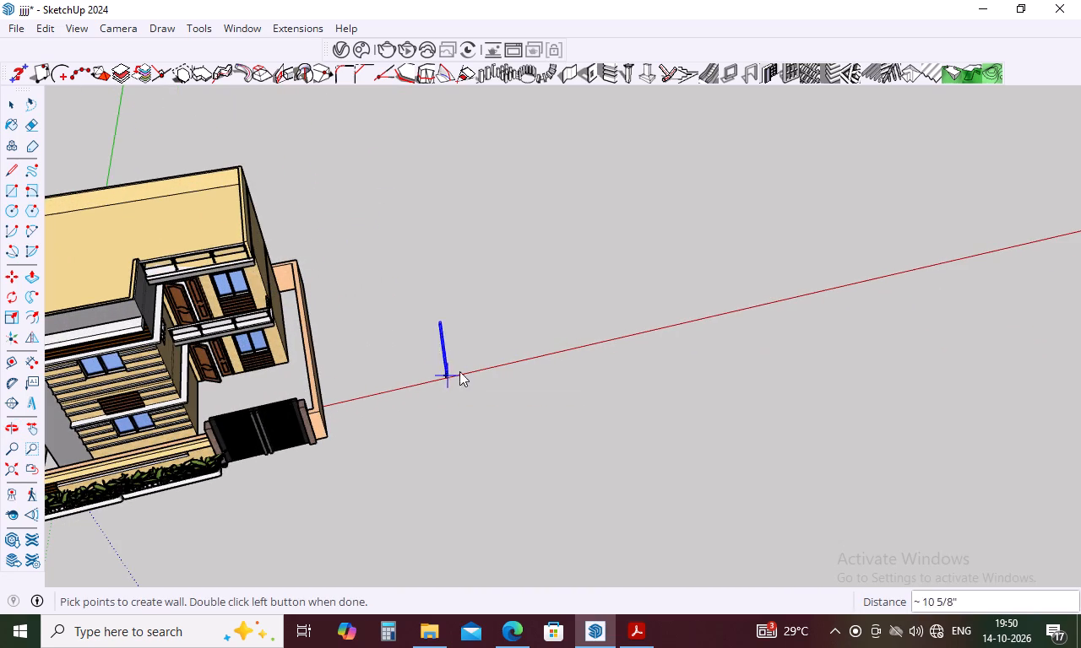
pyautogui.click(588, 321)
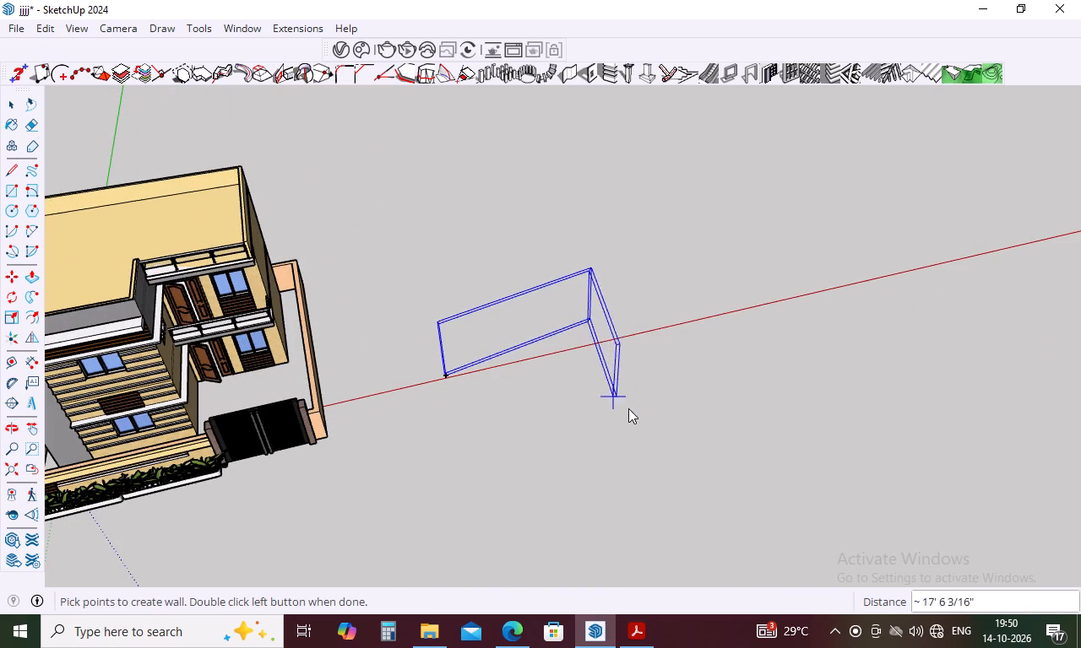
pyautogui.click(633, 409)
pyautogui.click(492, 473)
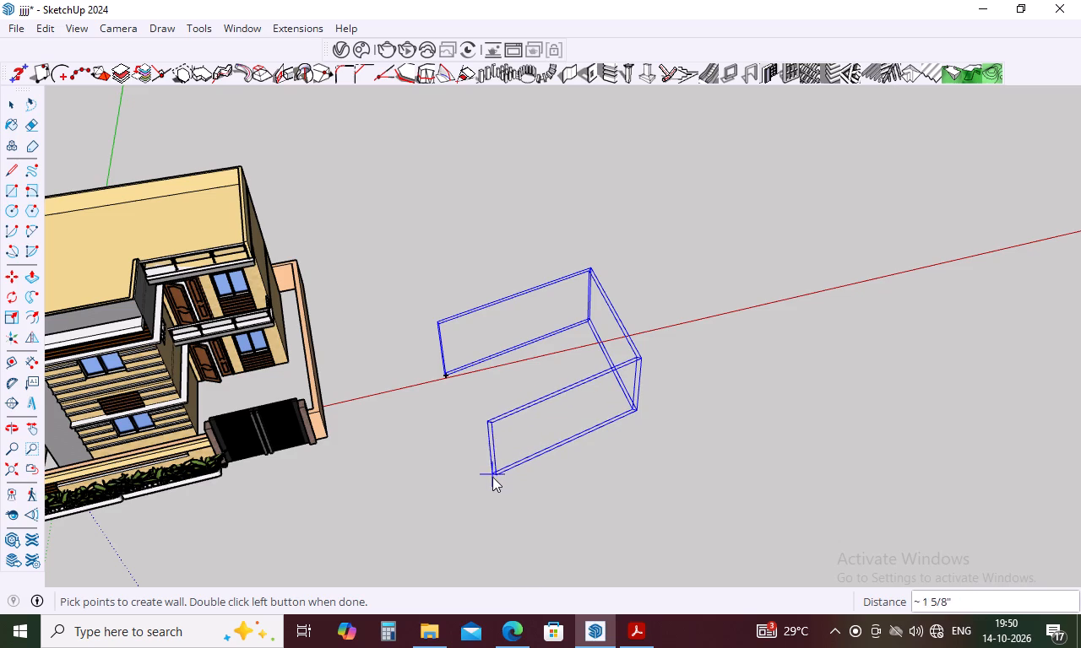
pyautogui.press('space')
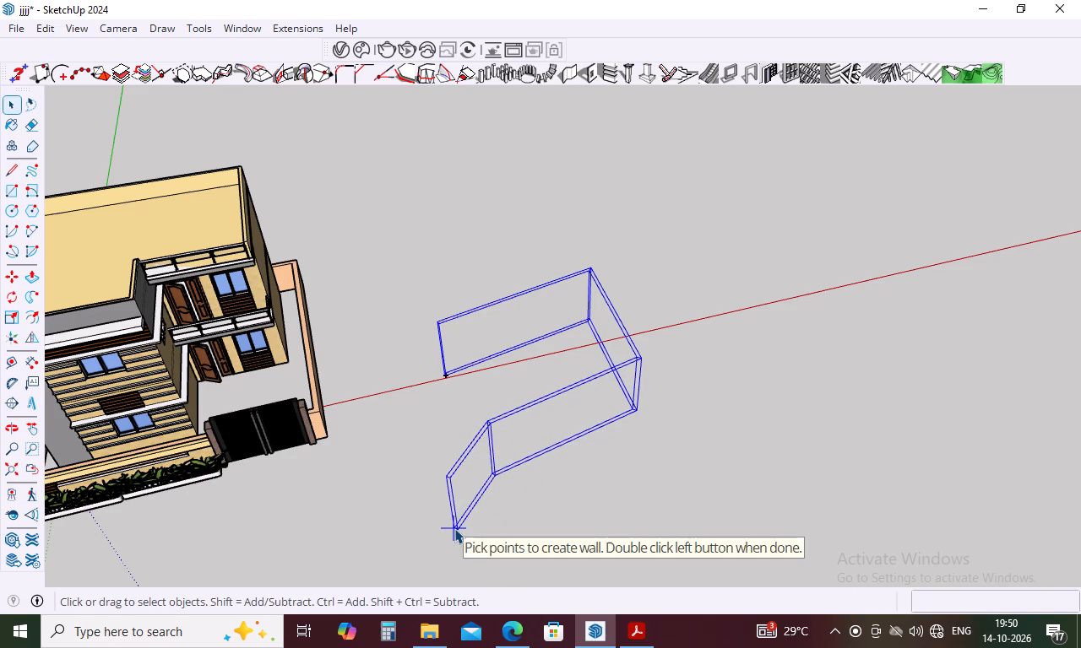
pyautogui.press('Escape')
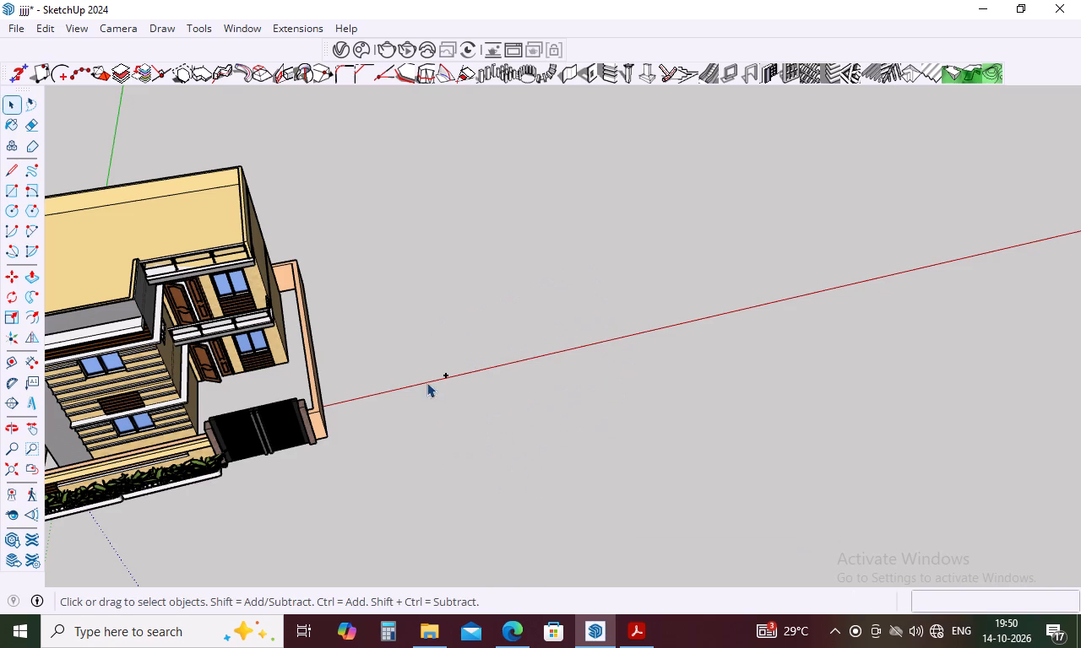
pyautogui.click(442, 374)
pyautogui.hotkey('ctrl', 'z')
# Build a straight right-aligned single brick wall, 5 7/8" thick and 9' 10 1/8" high, beyond the boundary wall on the gate side.
pyautogui.click(562, 69)
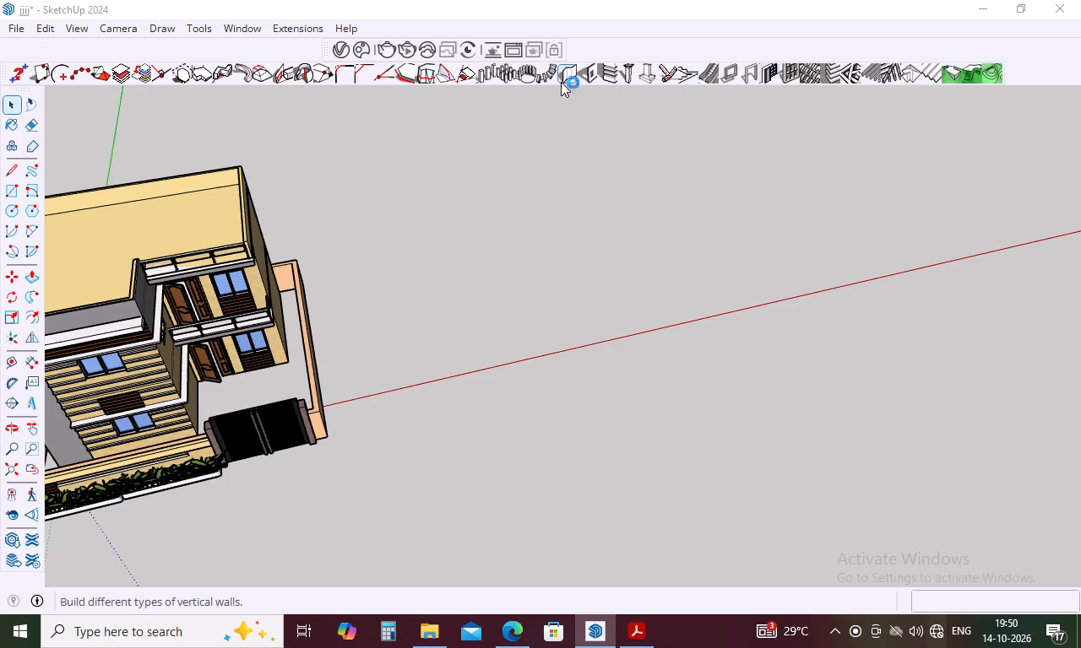
pyautogui.click(148, 297)
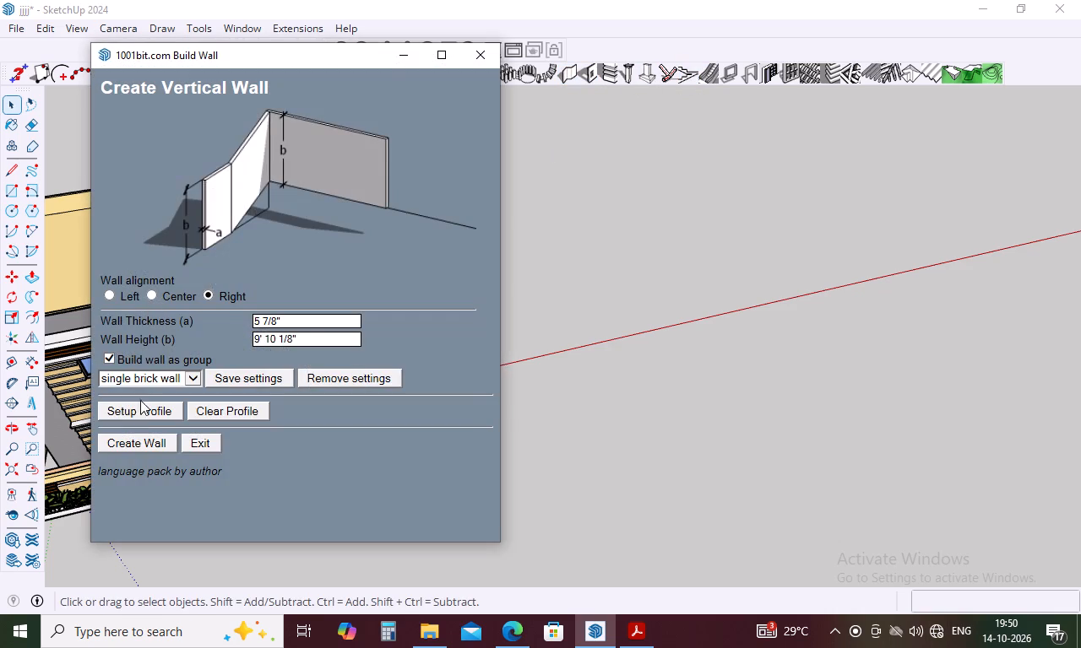
pyautogui.click(137, 434)
pyautogui.click(402, 256)
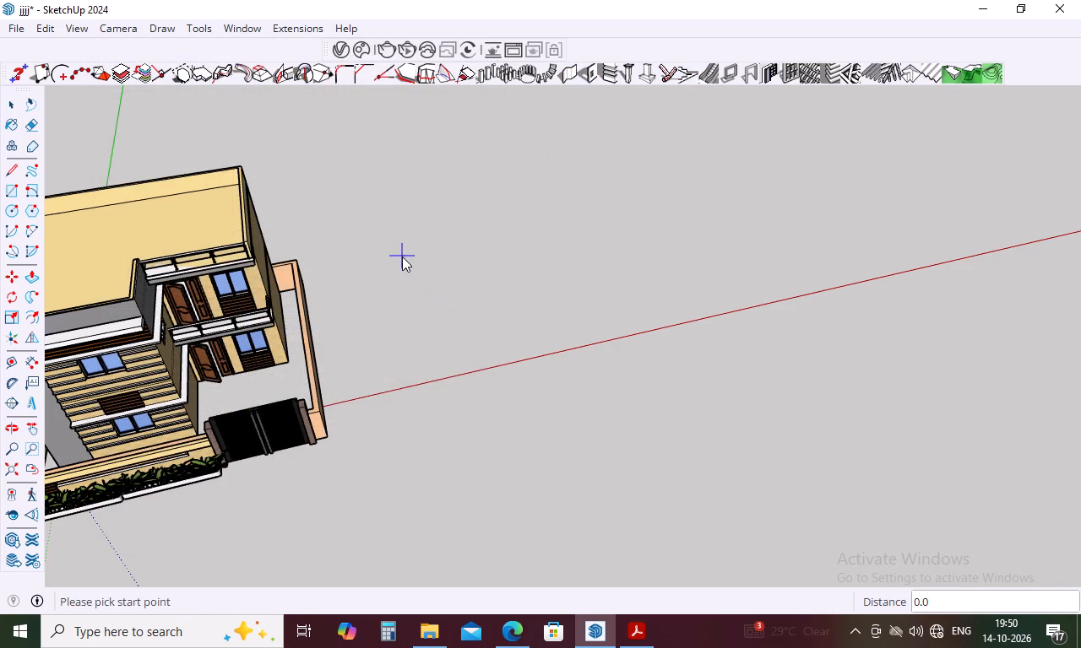
pyautogui.click(417, 365)
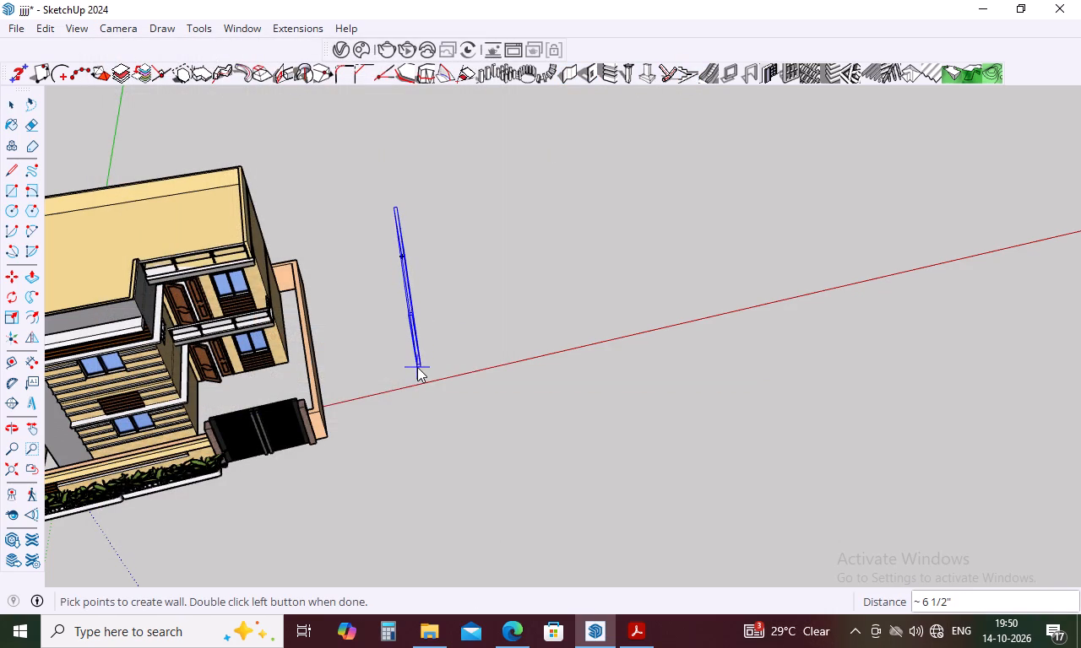
pyautogui.doubleClick(417, 367)
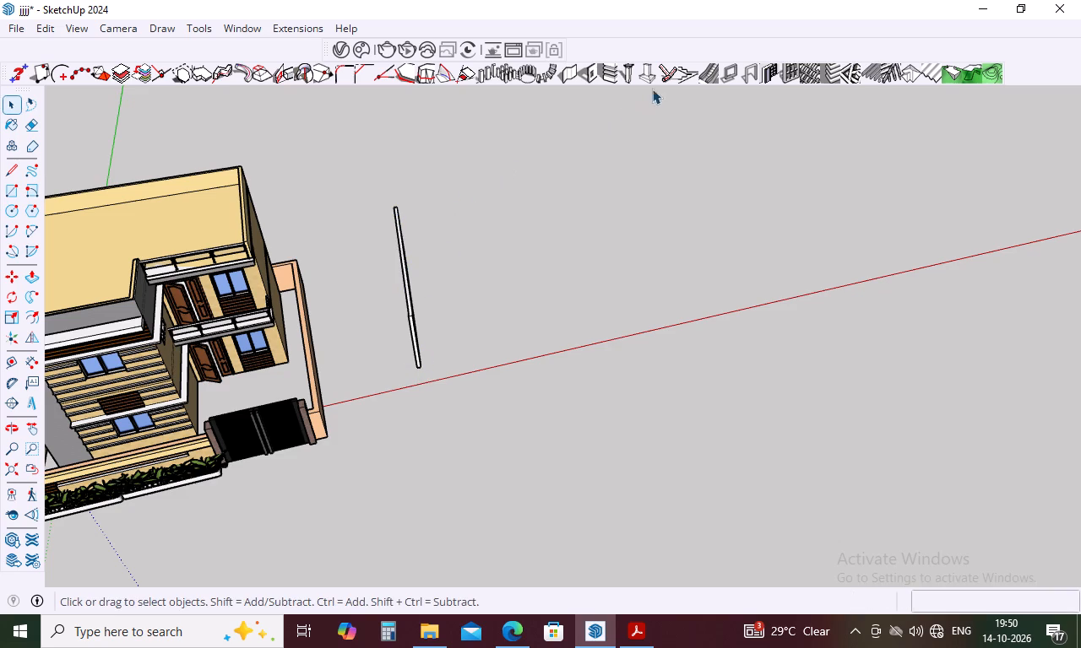
# Build a connected wall from the straight wall's rear end to form a letter R, finishing with a diagonal leg about 25' 5" long.
pyautogui.click(568, 70)
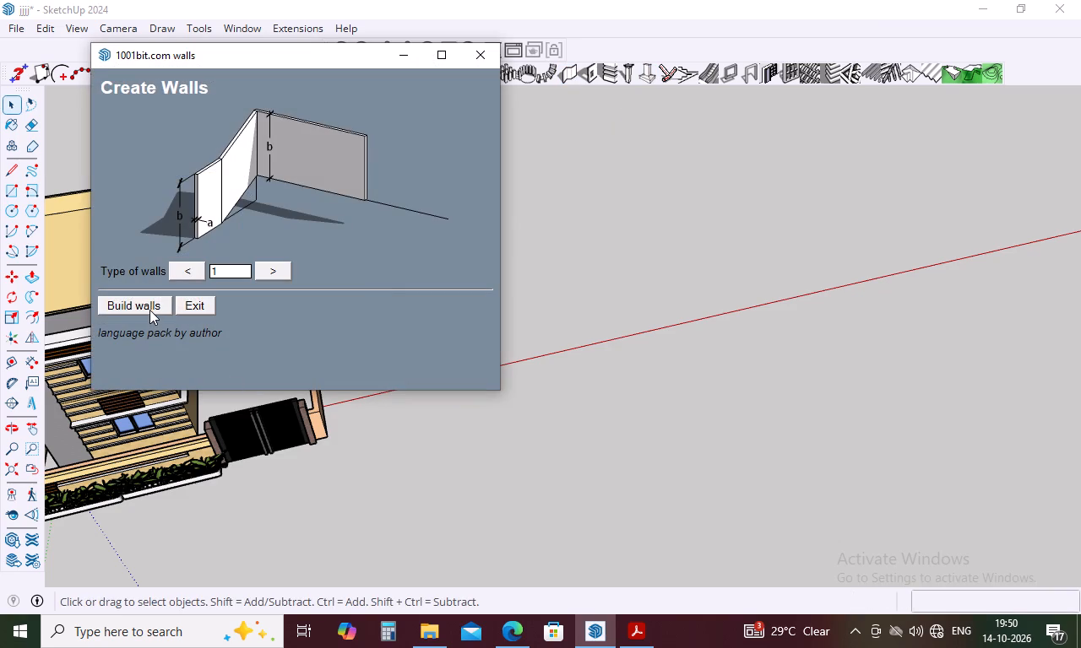
pyautogui.click(149, 310)
pyautogui.click(141, 437)
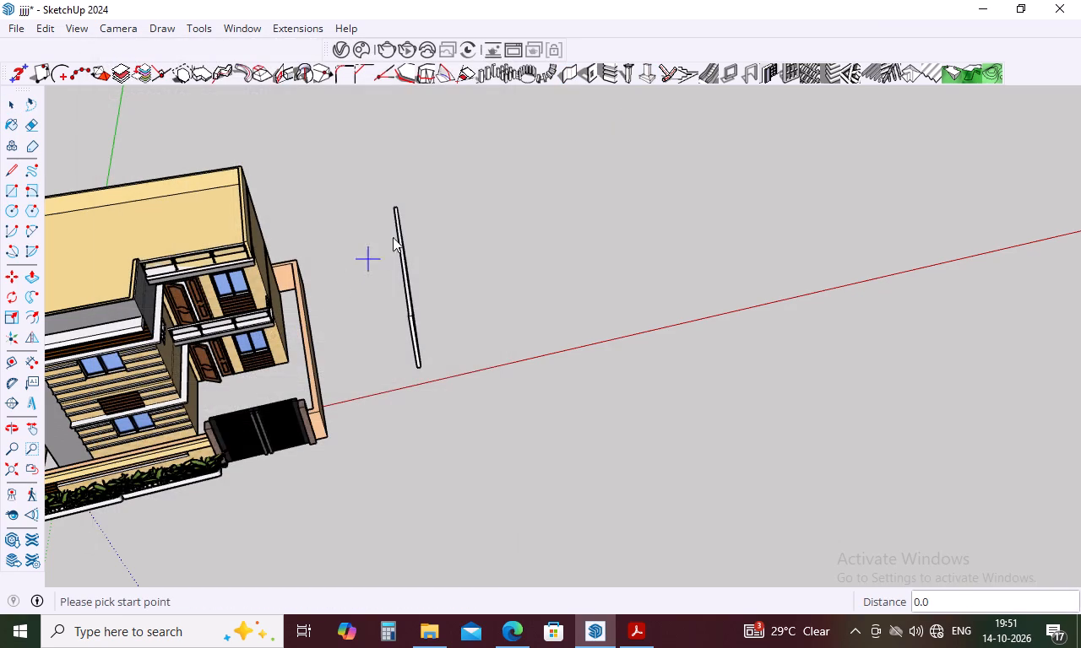
pyautogui.moveTo(410, 206); pyautogui.dragTo(330, 261, button='middle')
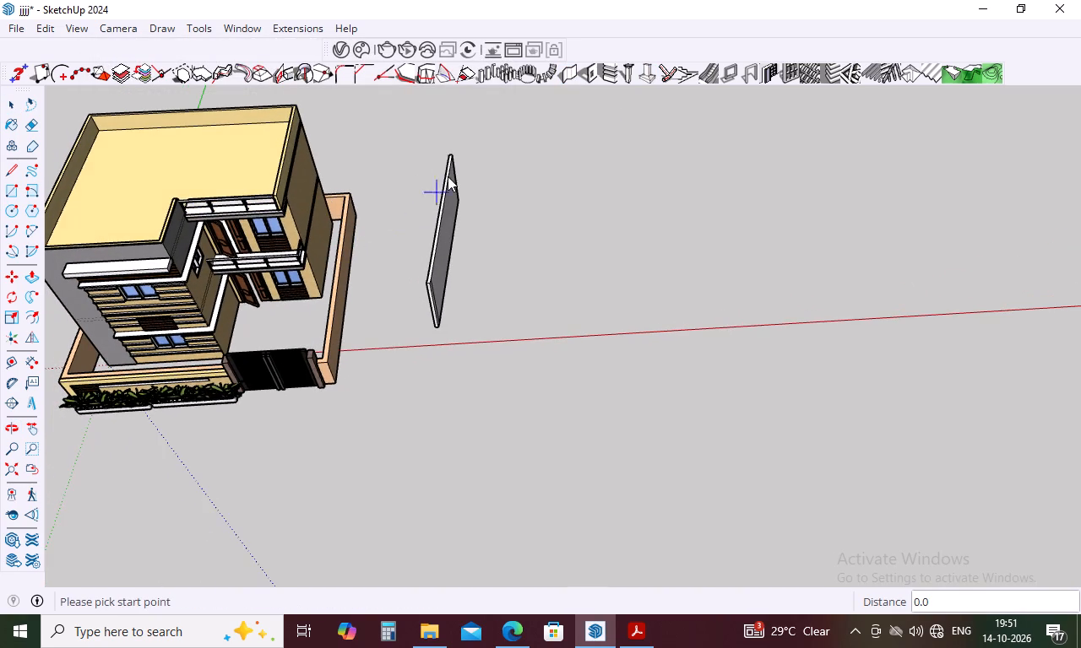
pyautogui.click(463, 196)
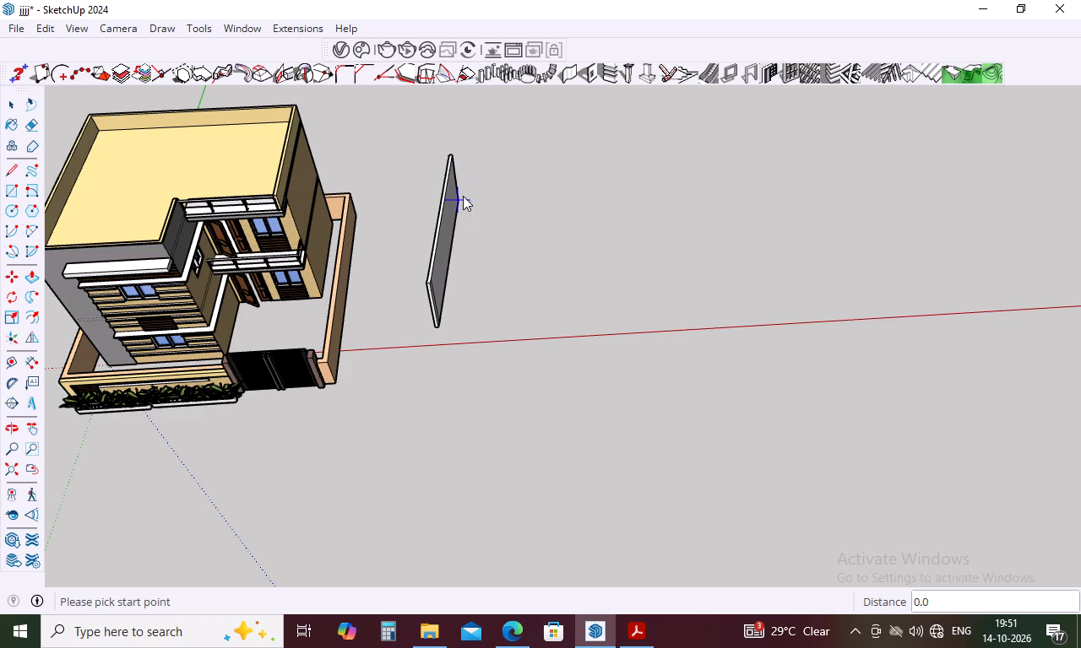
pyautogui.click(571, 190)
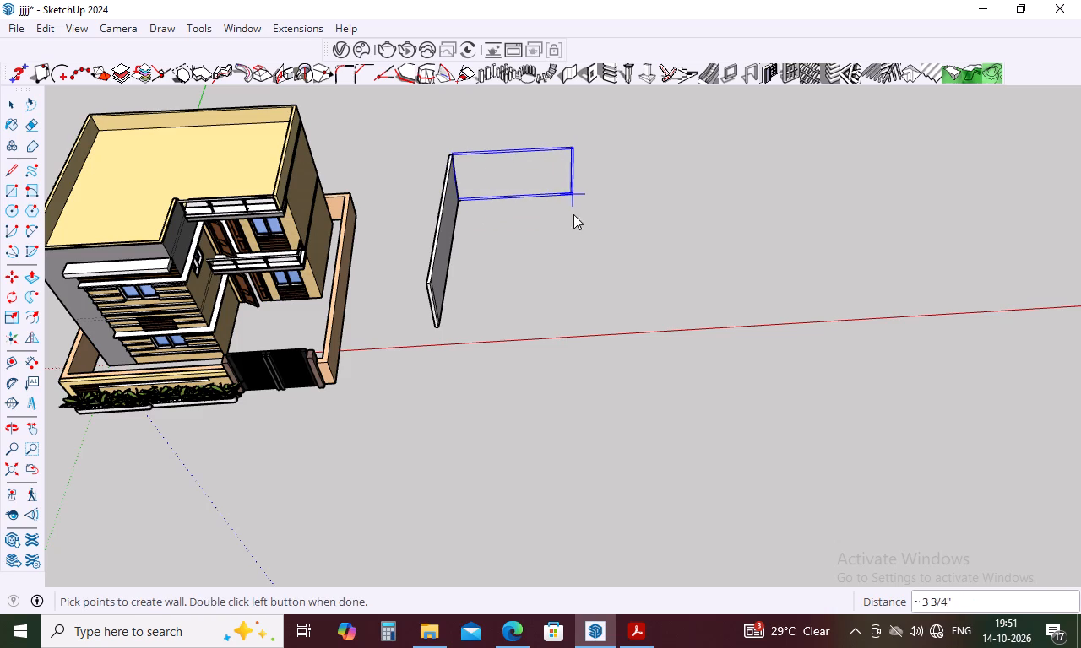
pyautogui.click(577, 235)
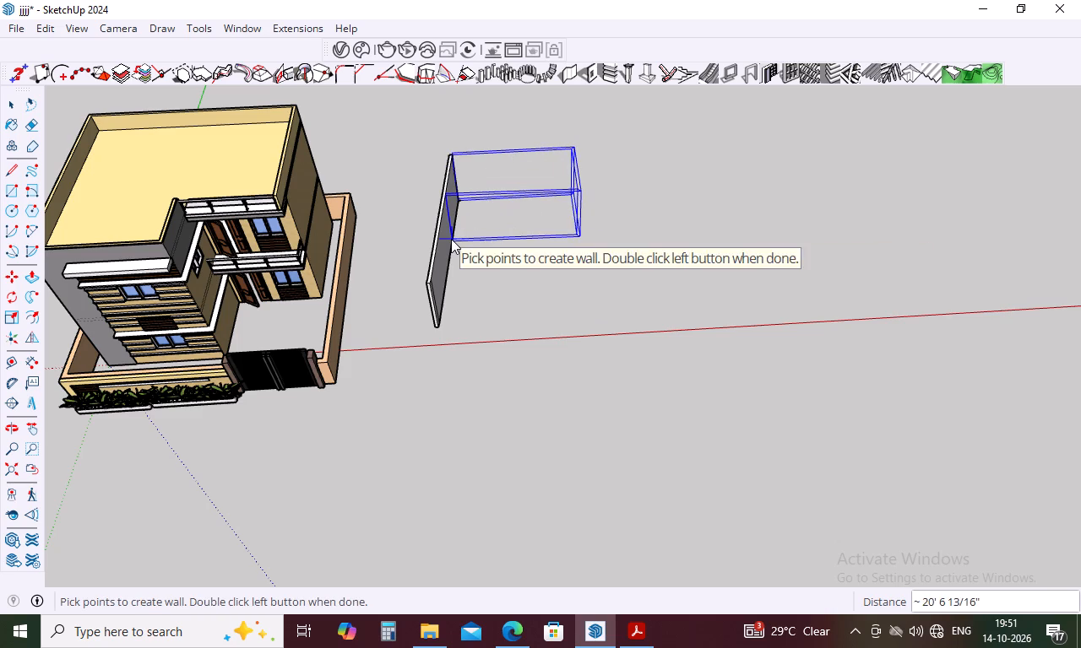
pyautogui.click(451, 239)
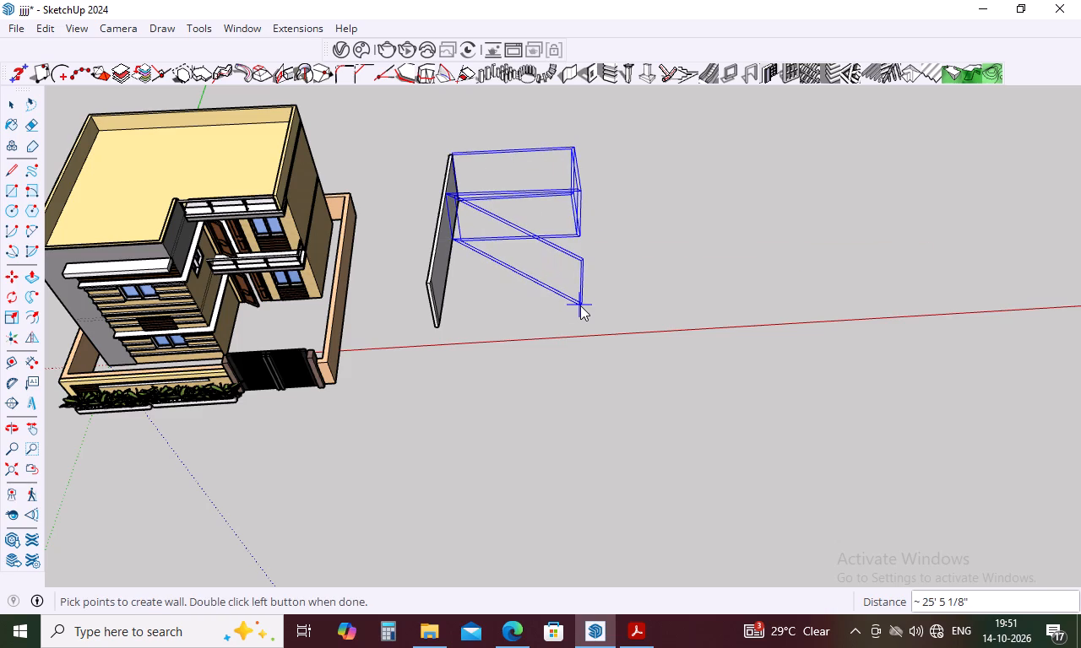
pyautogui.click(580, 305)
pyautogui.doubleClick(580, 305)
# Build a closed rectangular single brick wall beside the R as a letter O, with its first side about 23' 4" long.
pyautogui.moveTo(593, 300); pyautogui.dragTo(589, 412, button='middle')
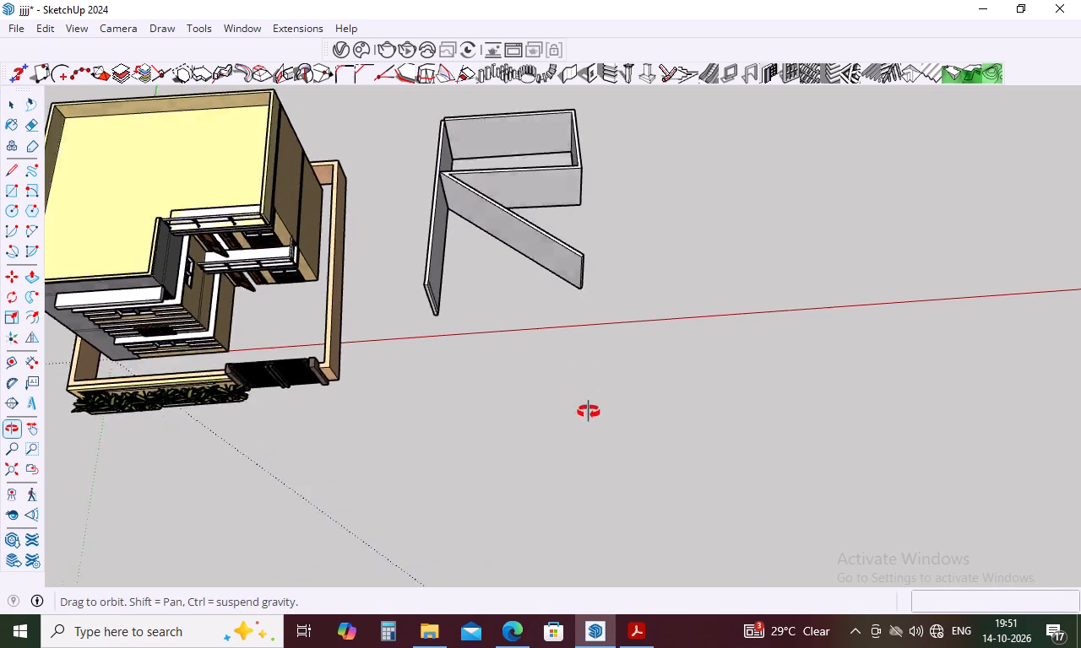
pyautogui.moveTo(589, 412); pyautogui.dragTo(585, 432, button='middle')
pyautogui.scroll(-4, 567, 400)
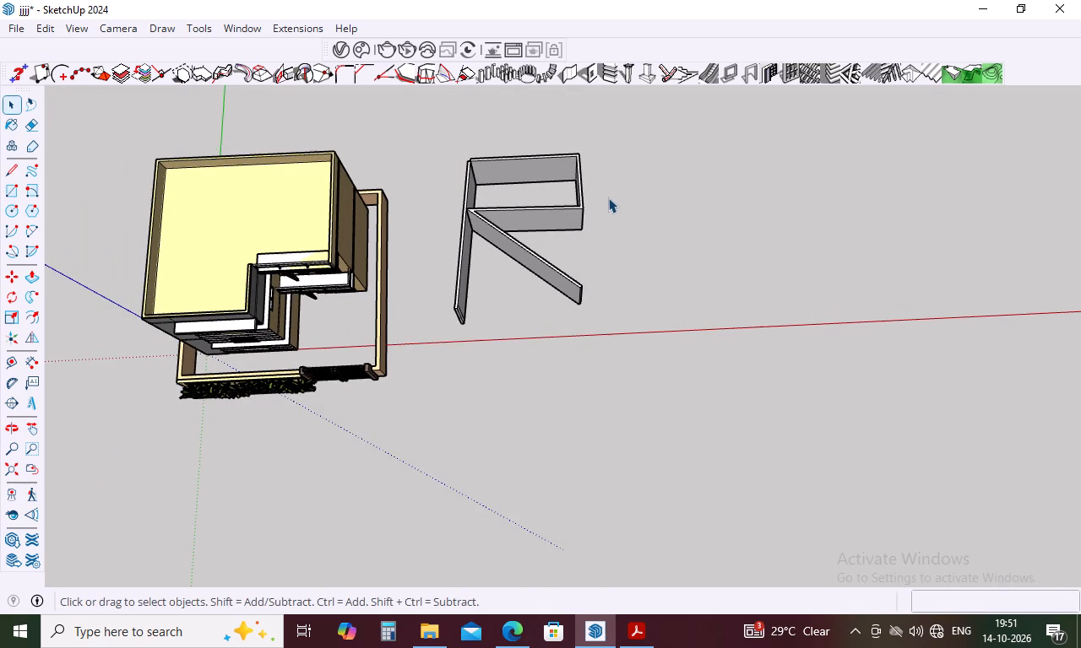
pyautogui.click(564, 71)
pyautogui.click(153, 308)
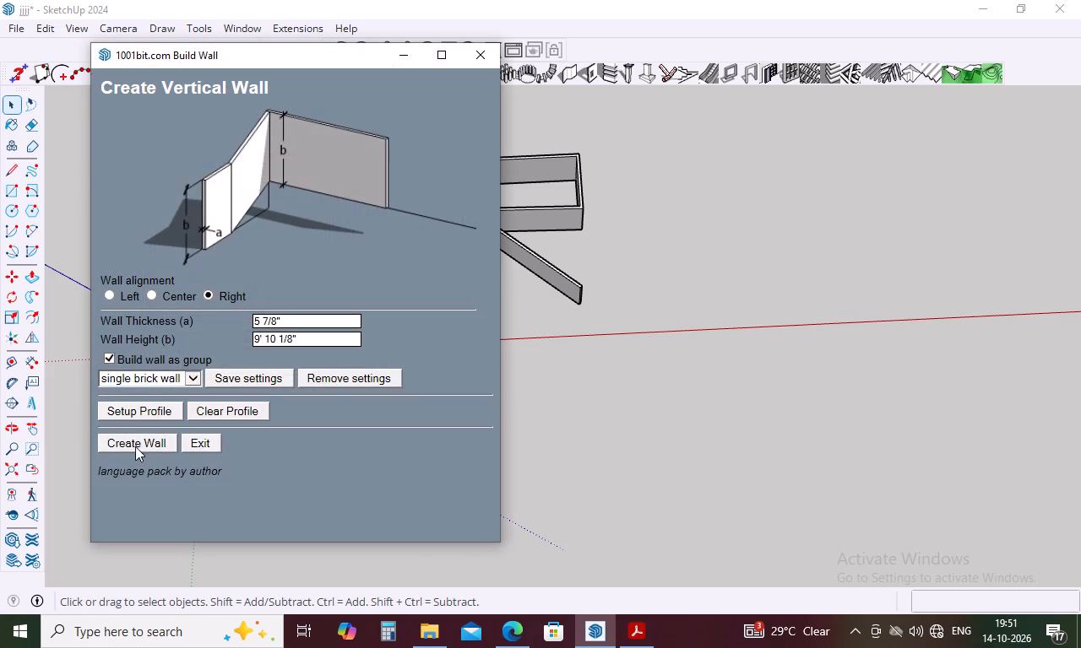
pyautogui.click(135, 448)
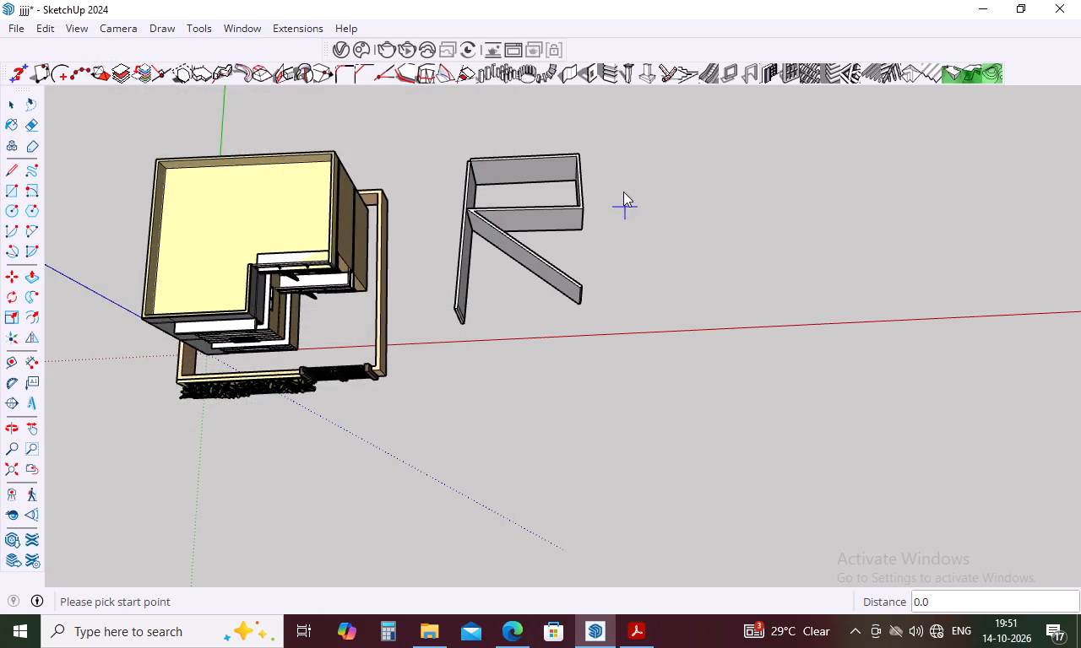
pyautogui.click(613, 165)
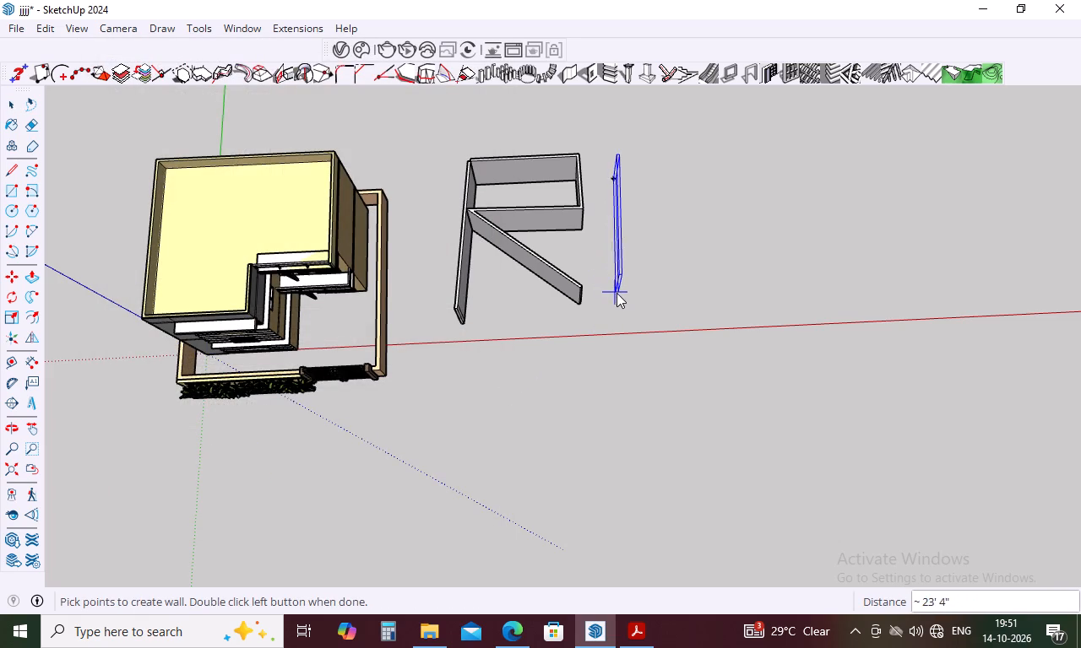
pyautogui.click(617, 294)
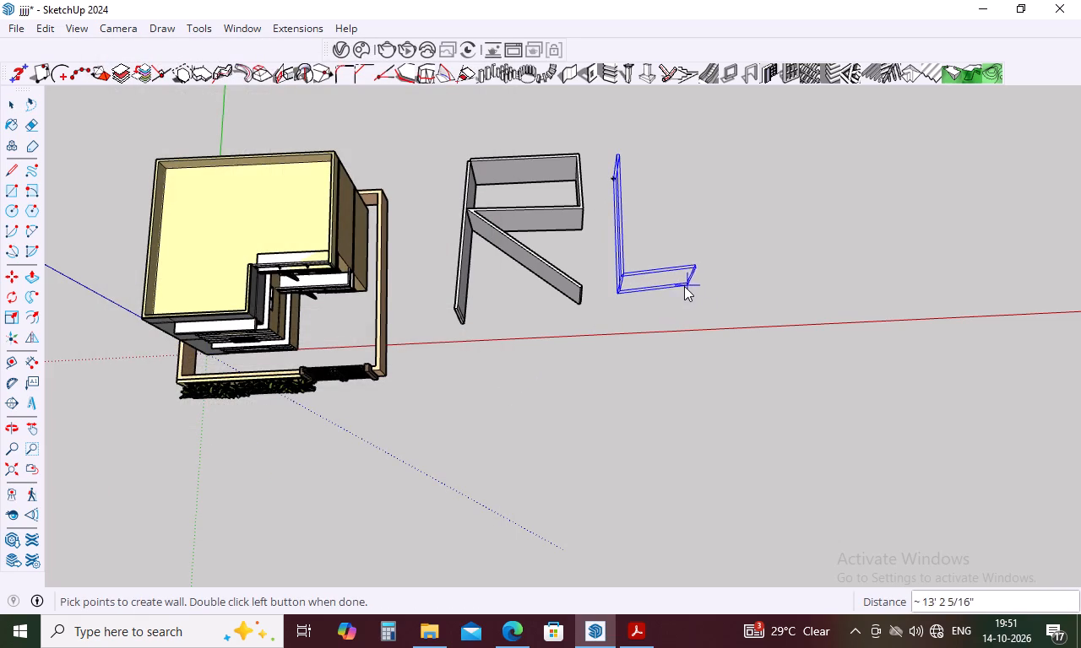
pyautogui.click(688, 297)
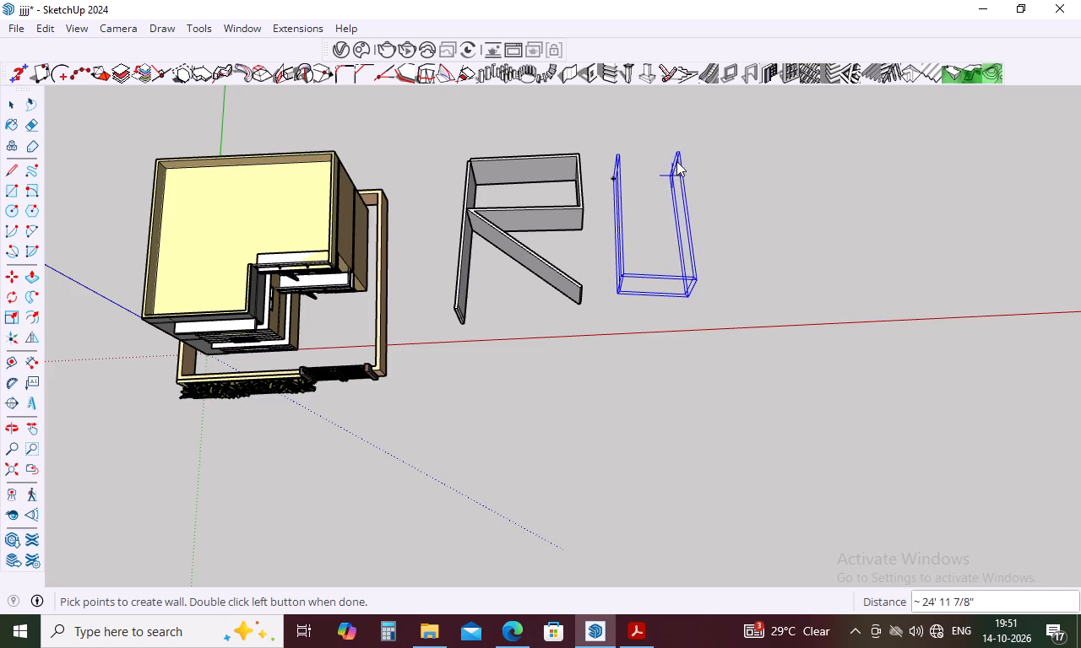
pyautogui.click(680, 158)
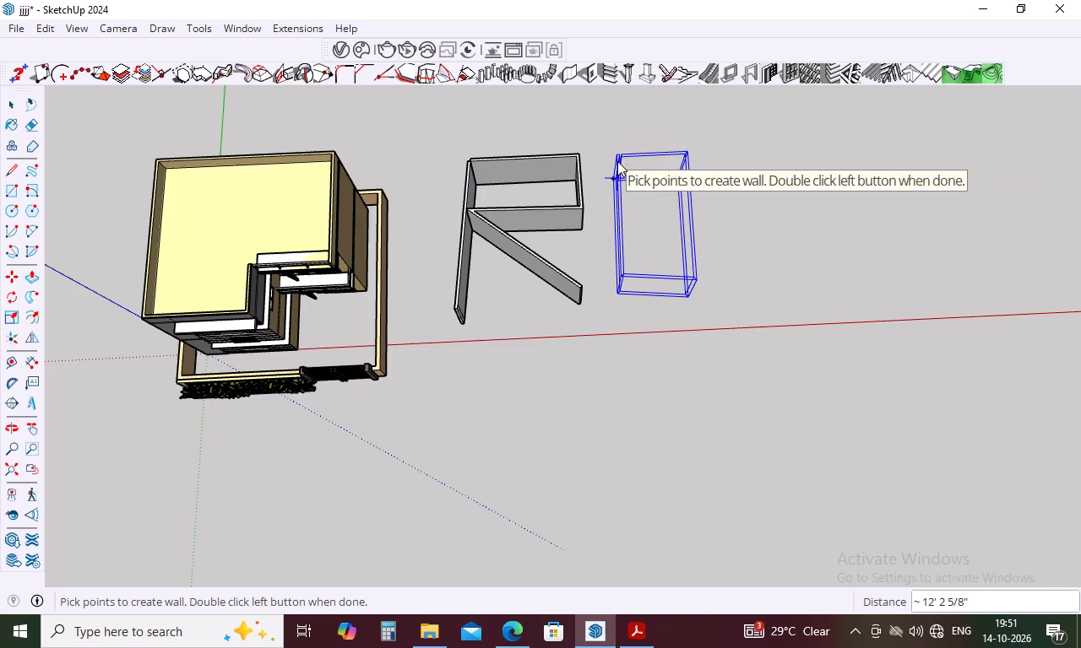
pyautogui.doubleClick(617, 161)
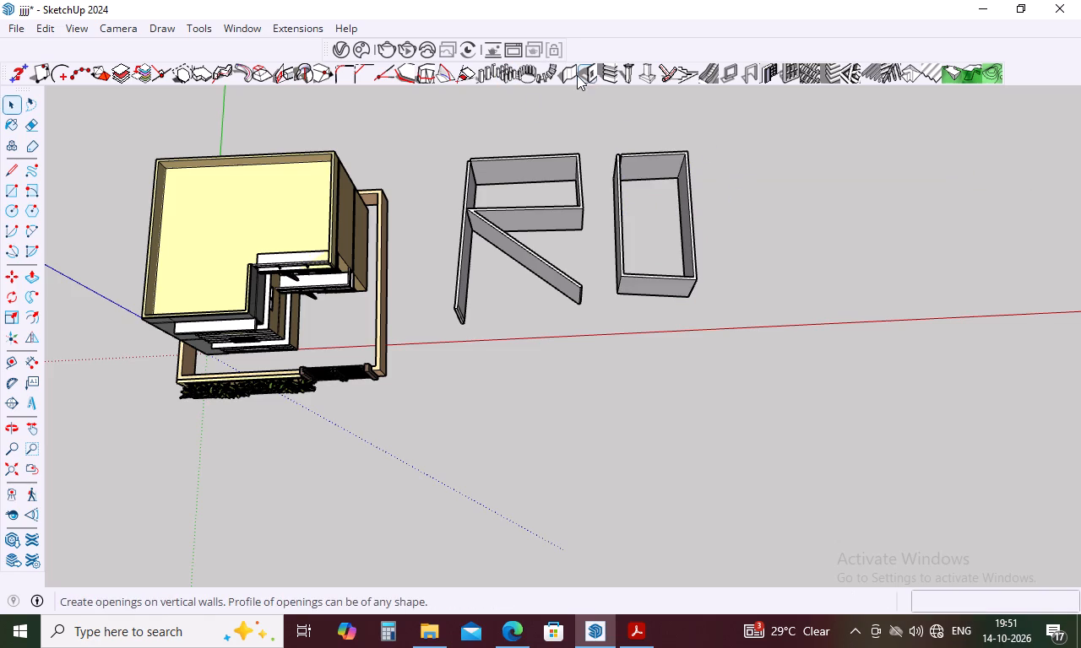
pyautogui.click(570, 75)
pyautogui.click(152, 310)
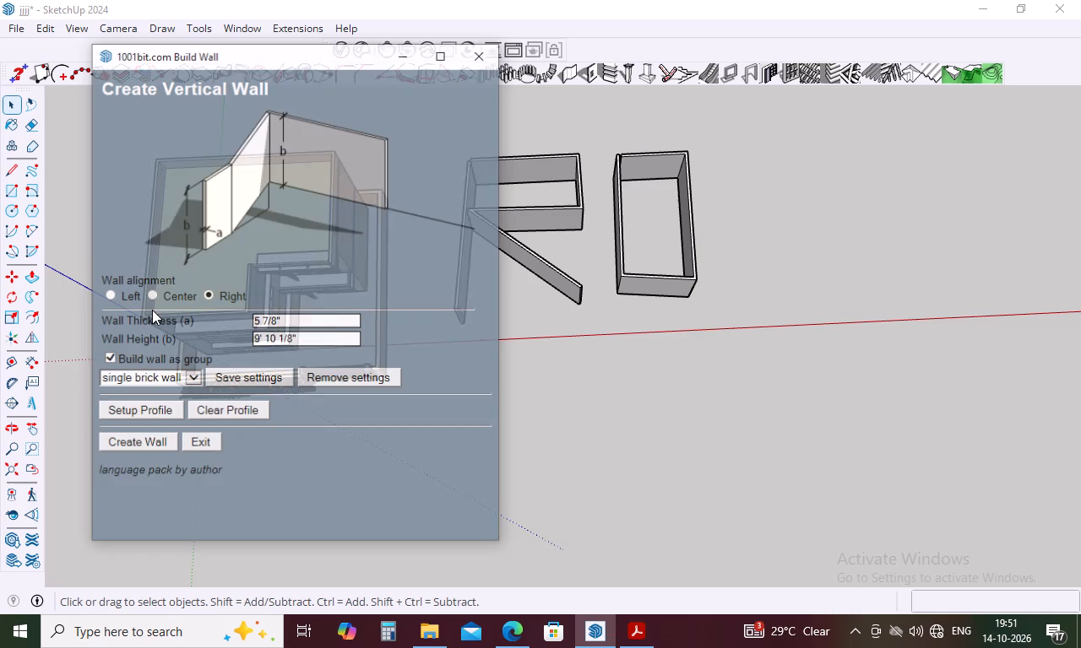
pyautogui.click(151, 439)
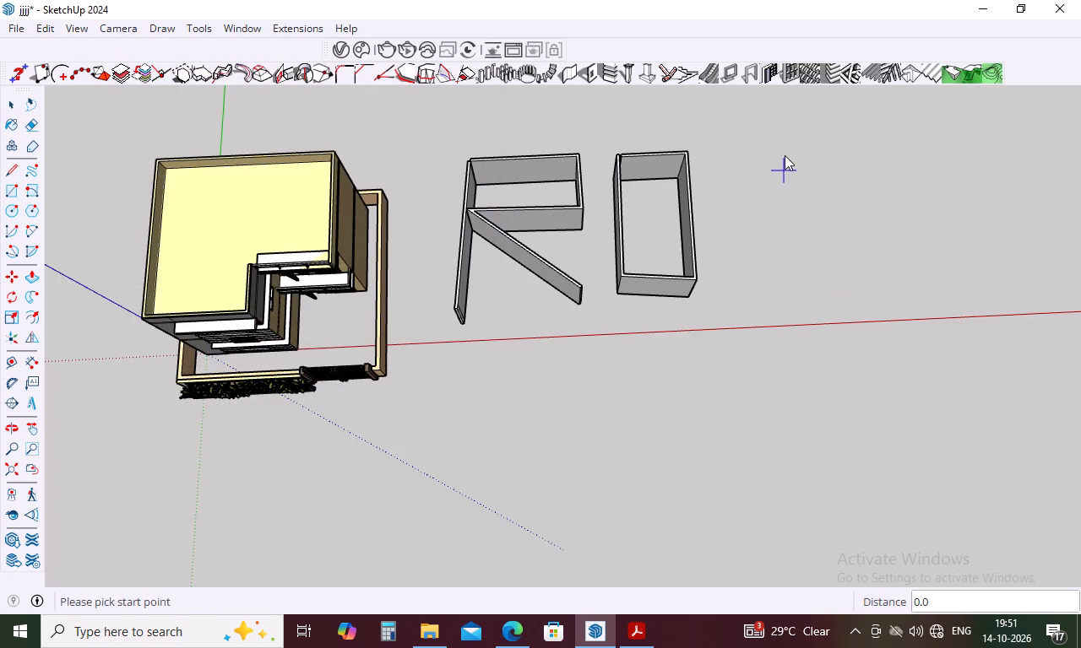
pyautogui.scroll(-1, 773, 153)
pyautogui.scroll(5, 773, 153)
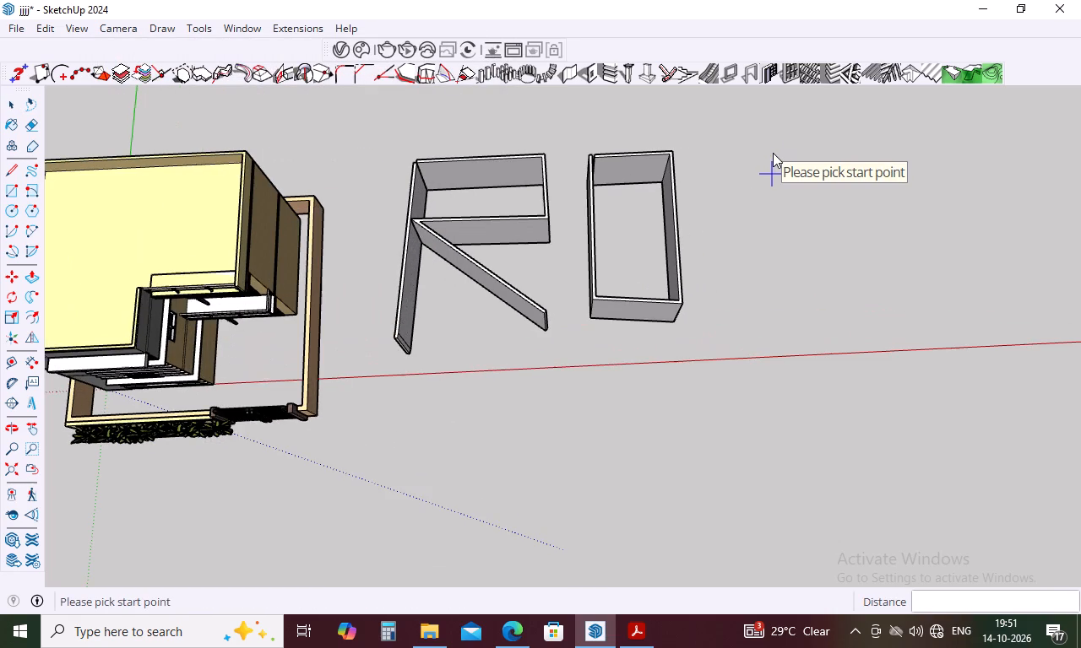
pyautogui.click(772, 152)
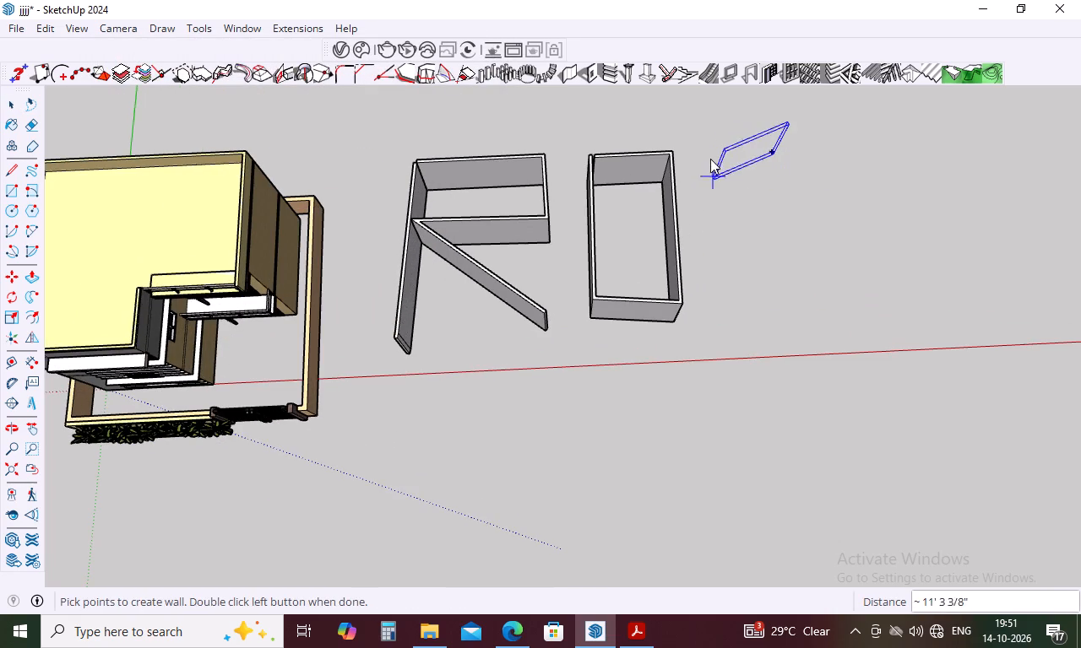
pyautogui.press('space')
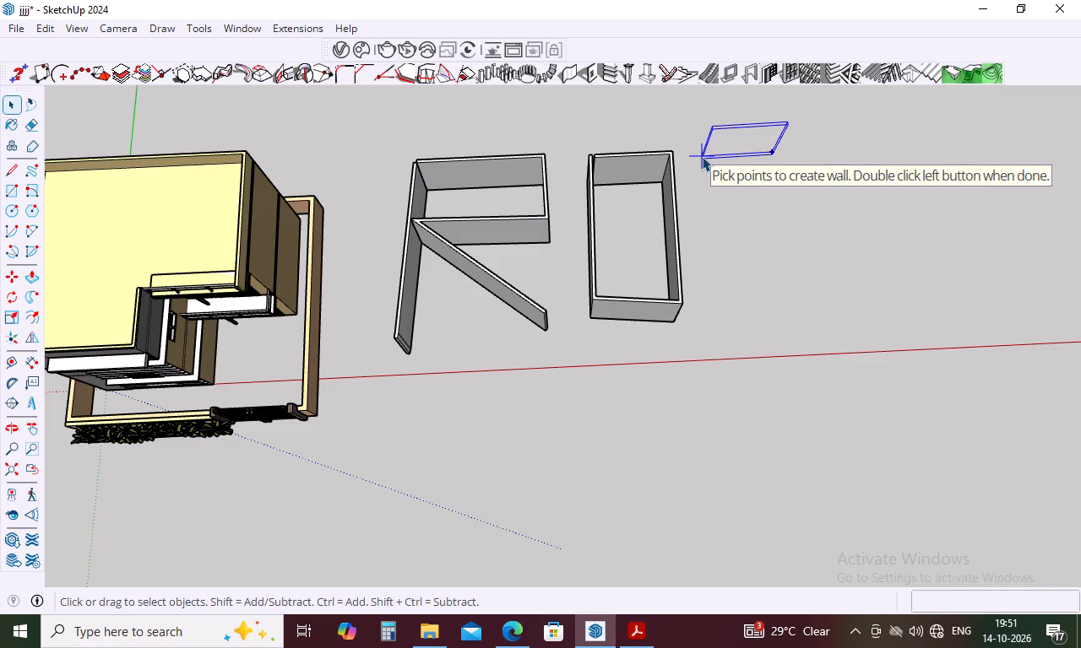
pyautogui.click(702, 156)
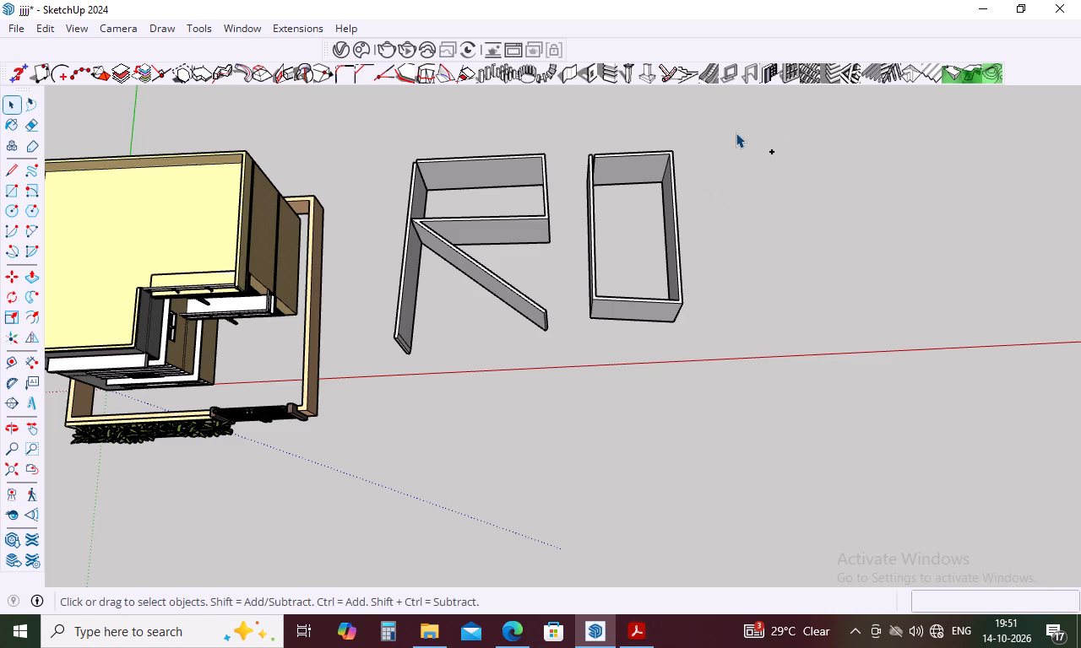
# Build a connected five-leg single brick wall beside the O as a letter S, with its first leg about 11' 11" long.
pyautogui.click(572, 75)
pyautogui.click(151, 300)
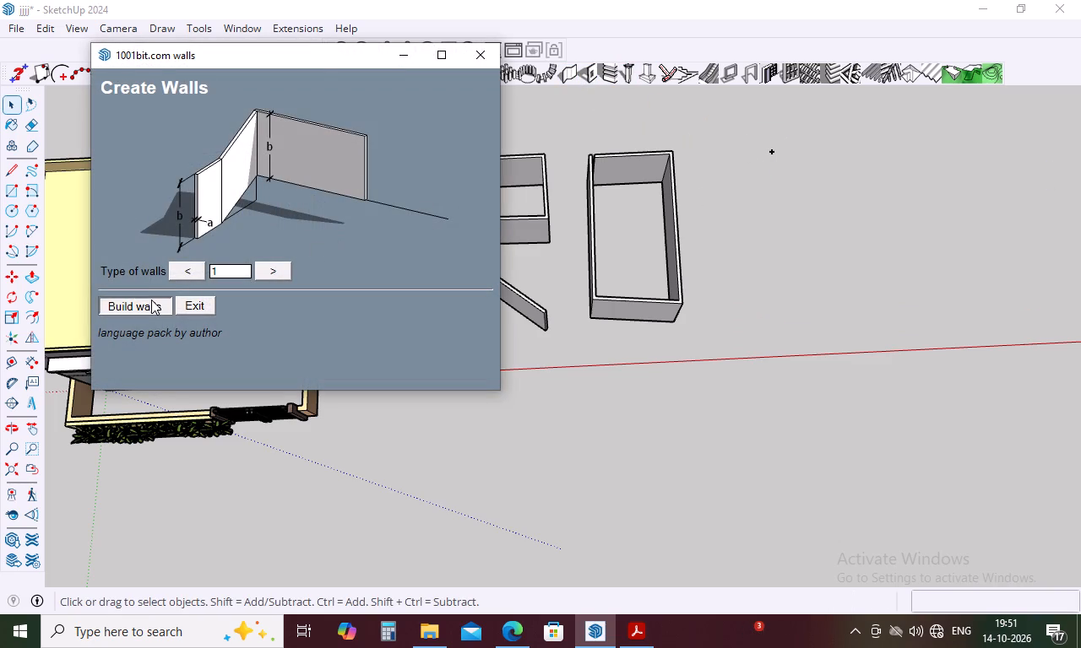
pyautogui.click(134, 443)
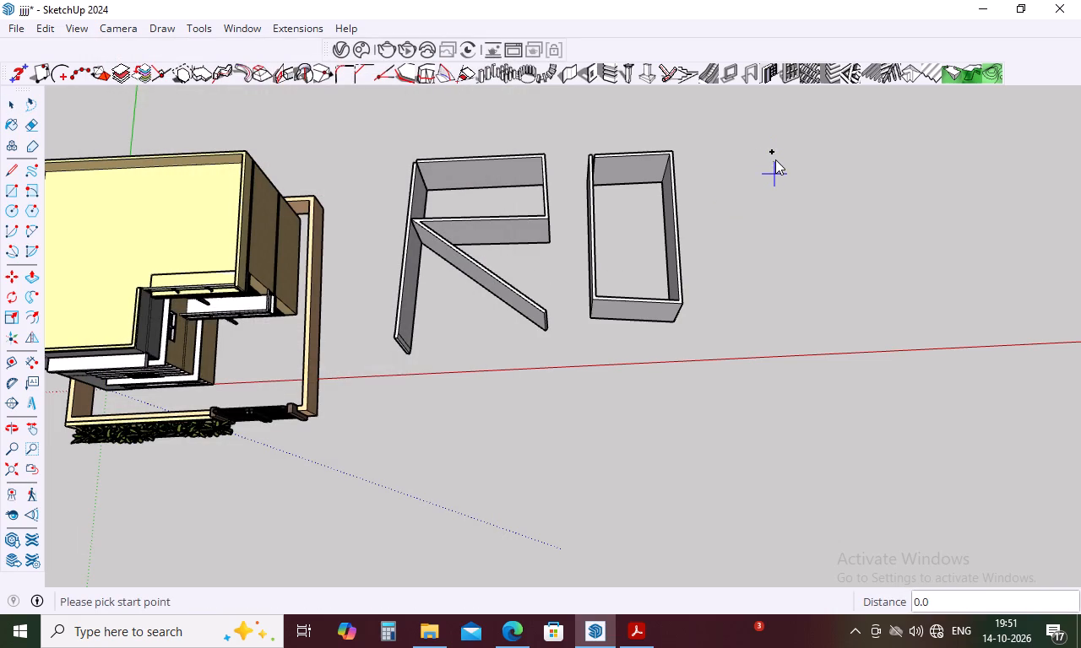
pyautogui.scroll(5, 775, 159)
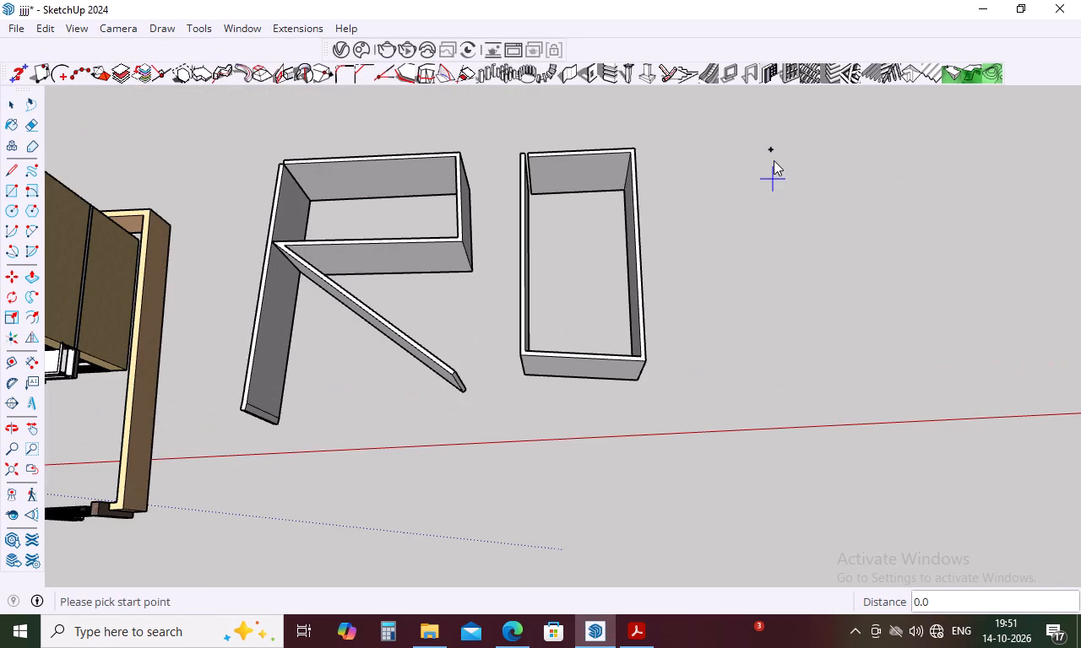
pyautogui.scroll(4, 777, 157)
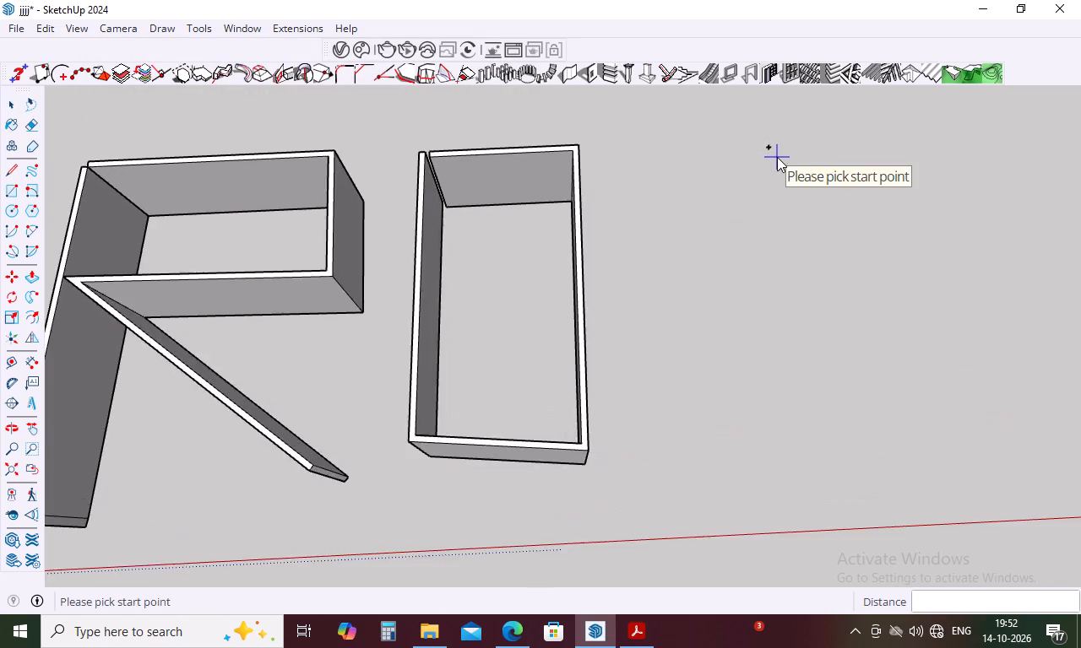
pyautogui.scroll(4, 777, 157)
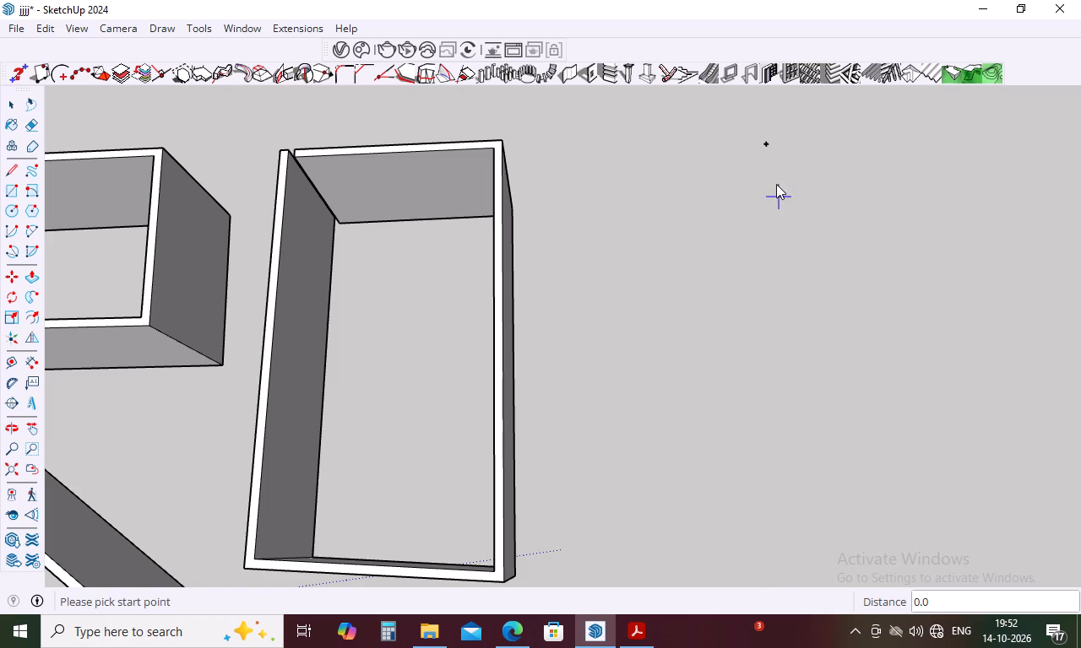
pyautogui.click(751, 179)
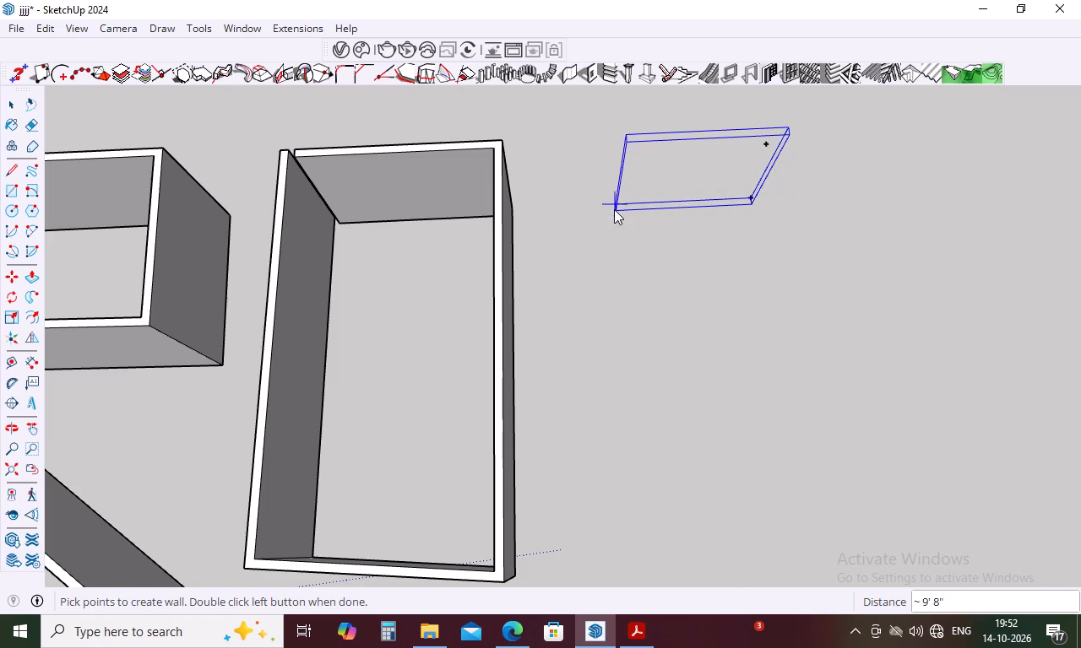
pyautogui.click(584, 213)
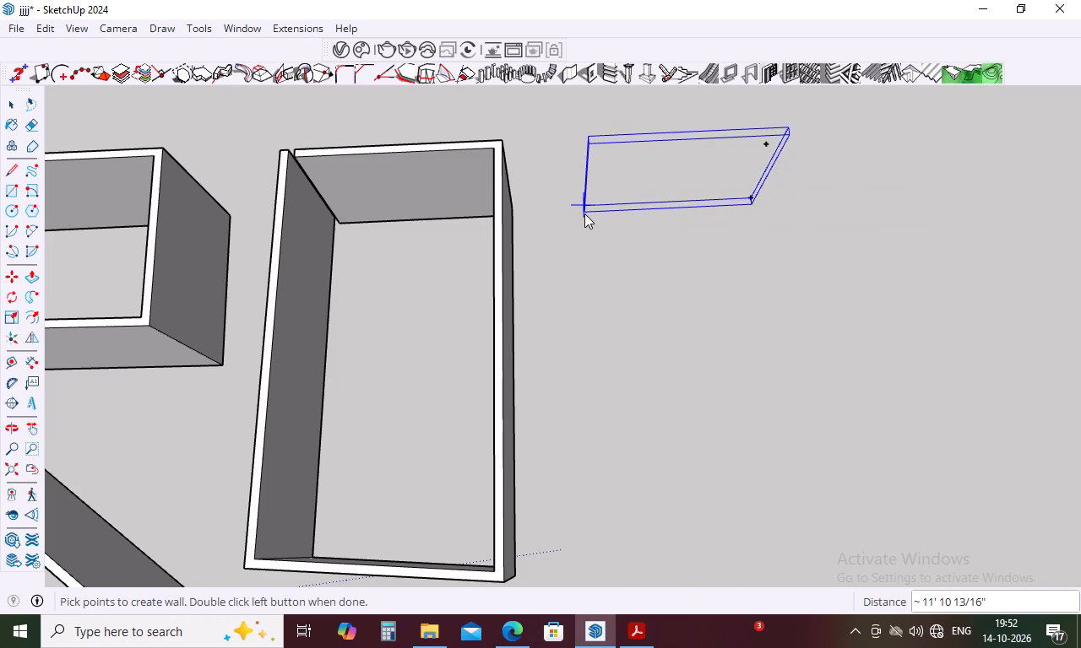
pyautogui.click(584, 353)
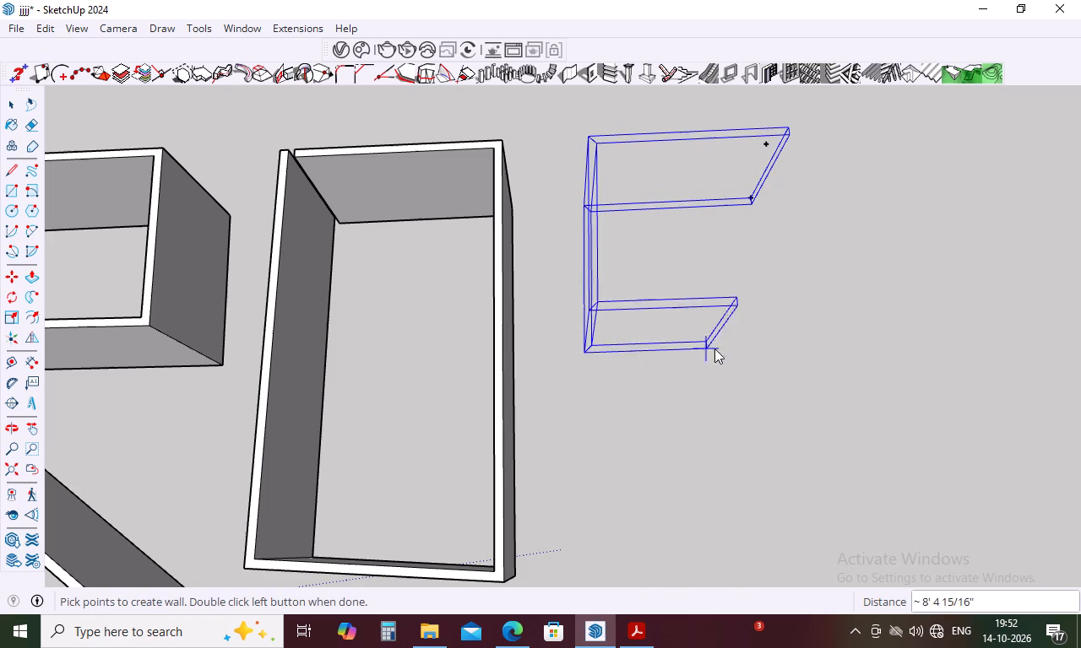
pyautogui.click(775, 356)
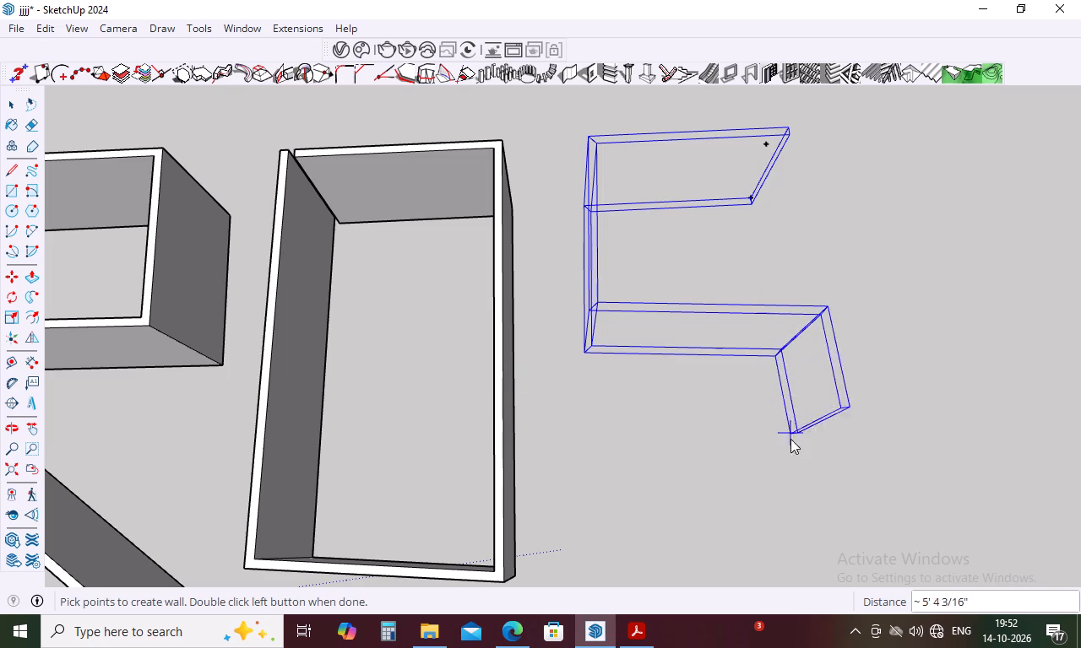
pyautogui.click(780, 547)
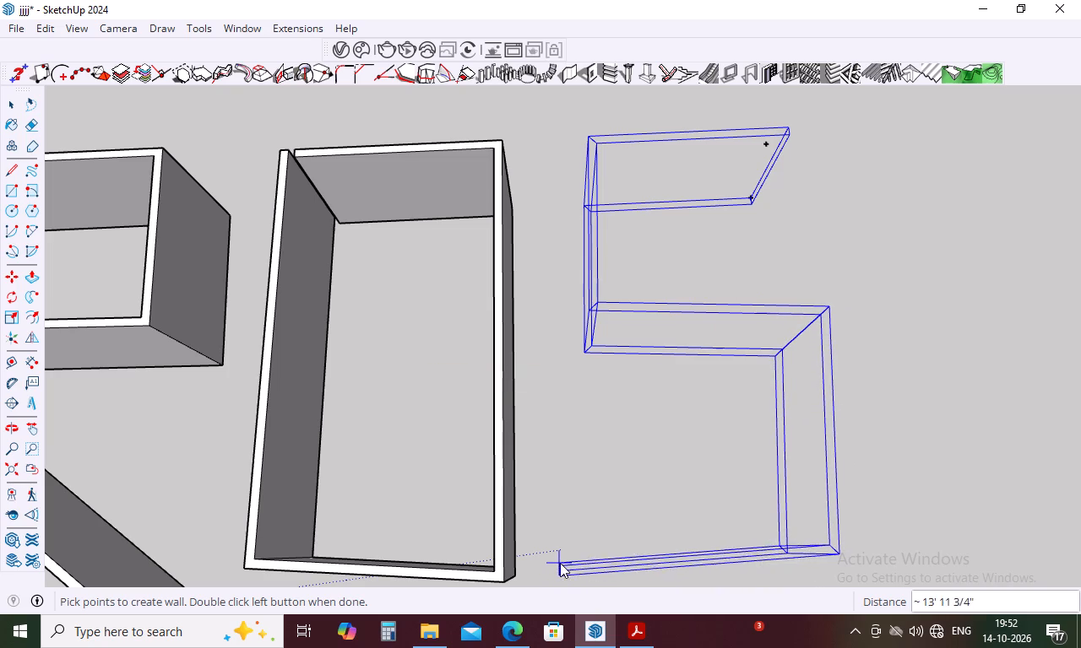
pyautogui.click(560, 555)
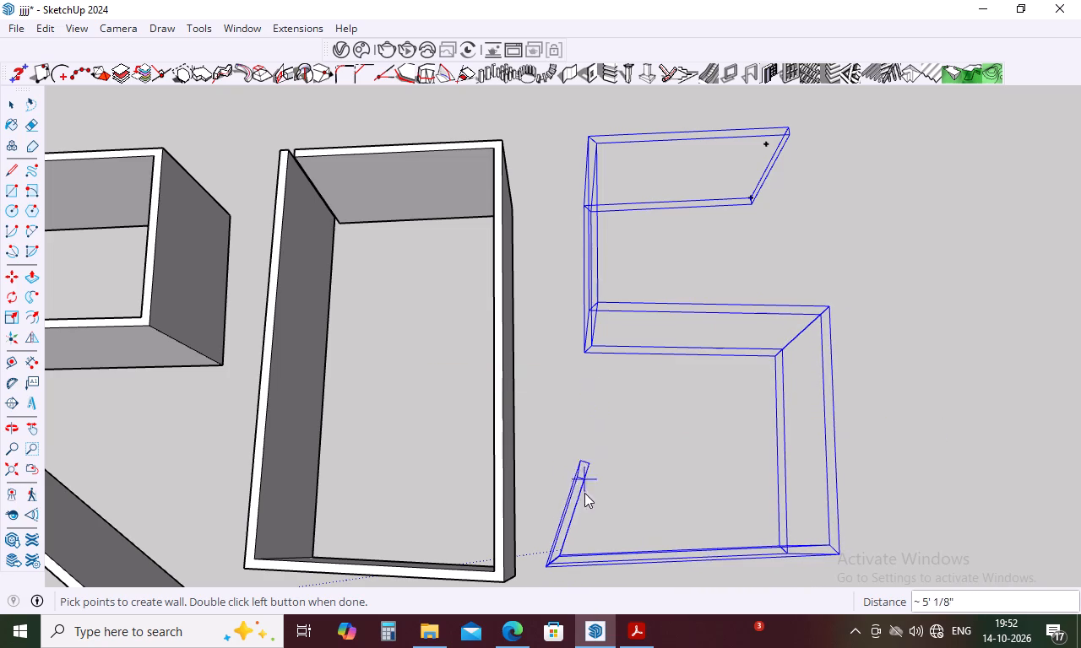
pyautogui.doubleClick(561, 559)
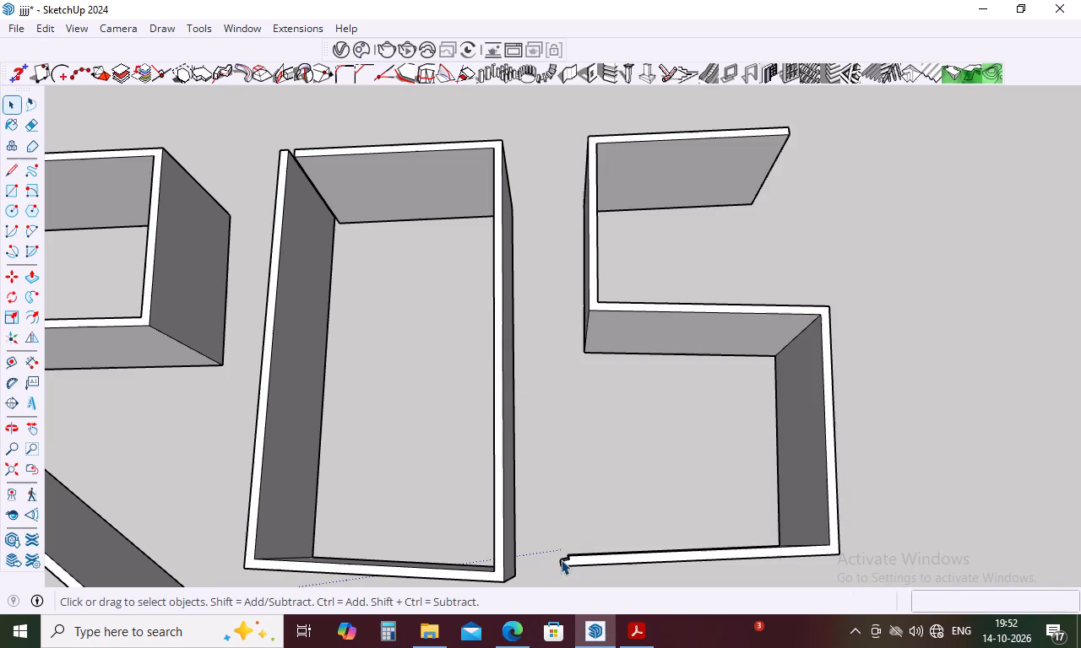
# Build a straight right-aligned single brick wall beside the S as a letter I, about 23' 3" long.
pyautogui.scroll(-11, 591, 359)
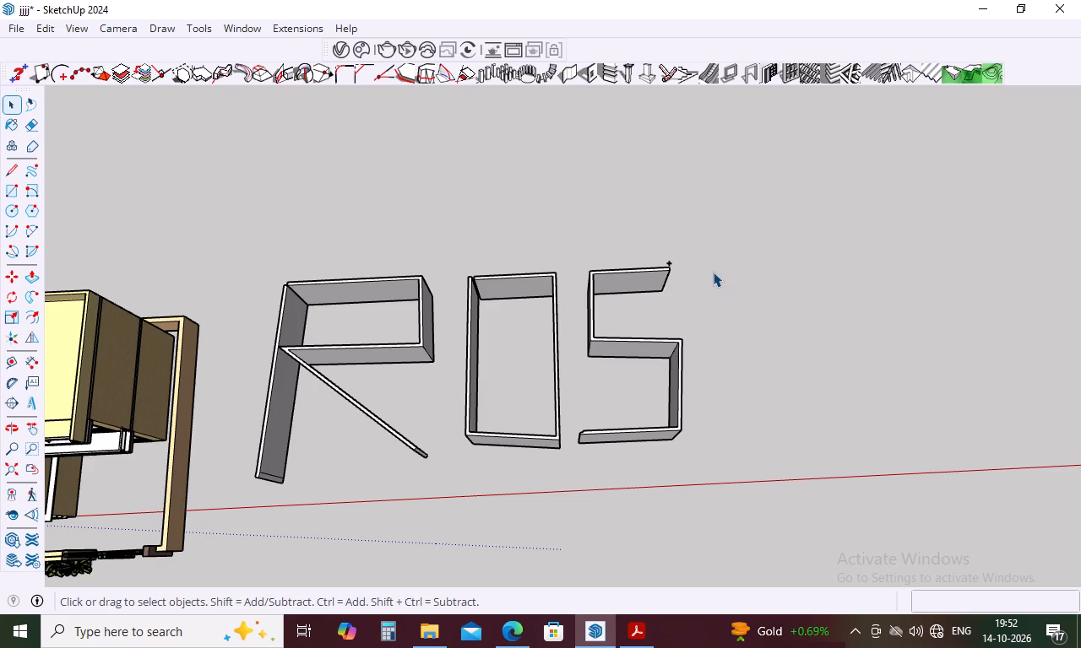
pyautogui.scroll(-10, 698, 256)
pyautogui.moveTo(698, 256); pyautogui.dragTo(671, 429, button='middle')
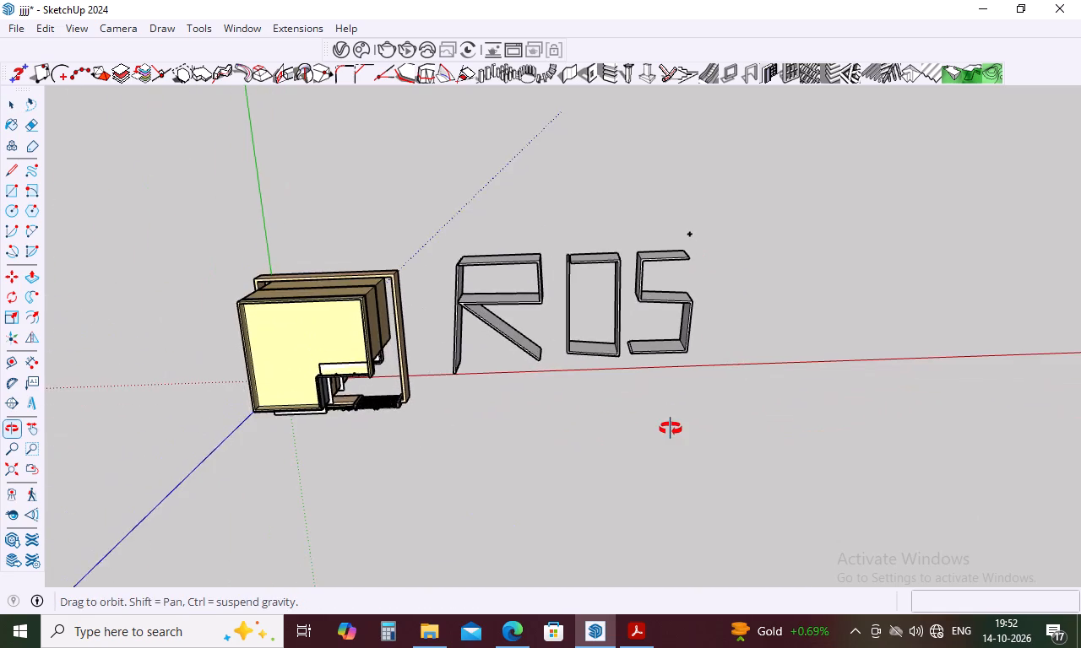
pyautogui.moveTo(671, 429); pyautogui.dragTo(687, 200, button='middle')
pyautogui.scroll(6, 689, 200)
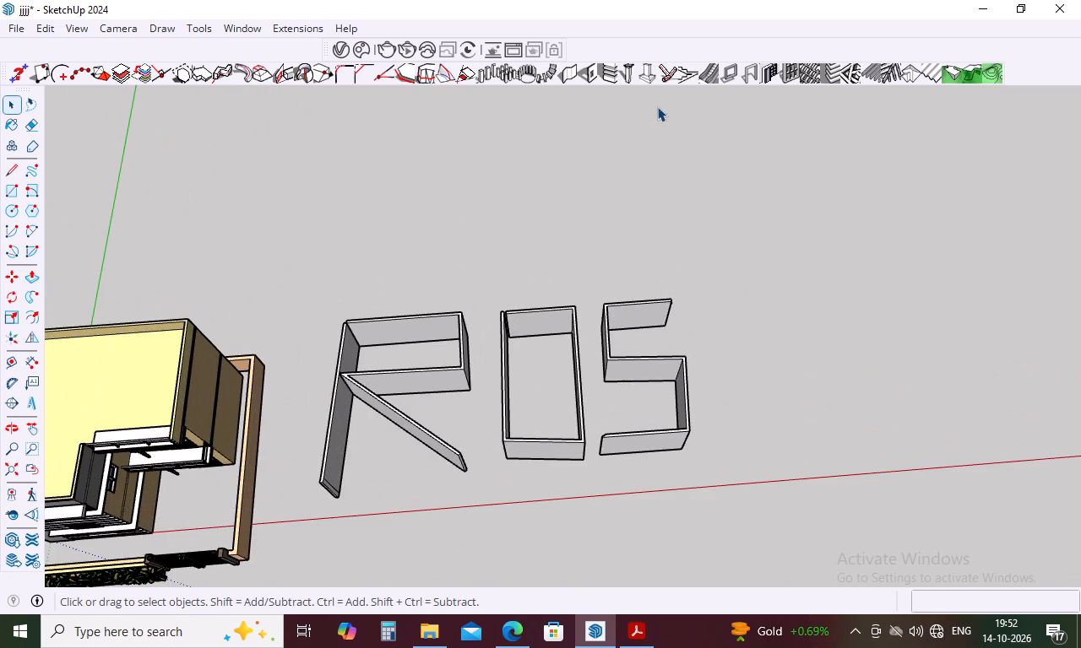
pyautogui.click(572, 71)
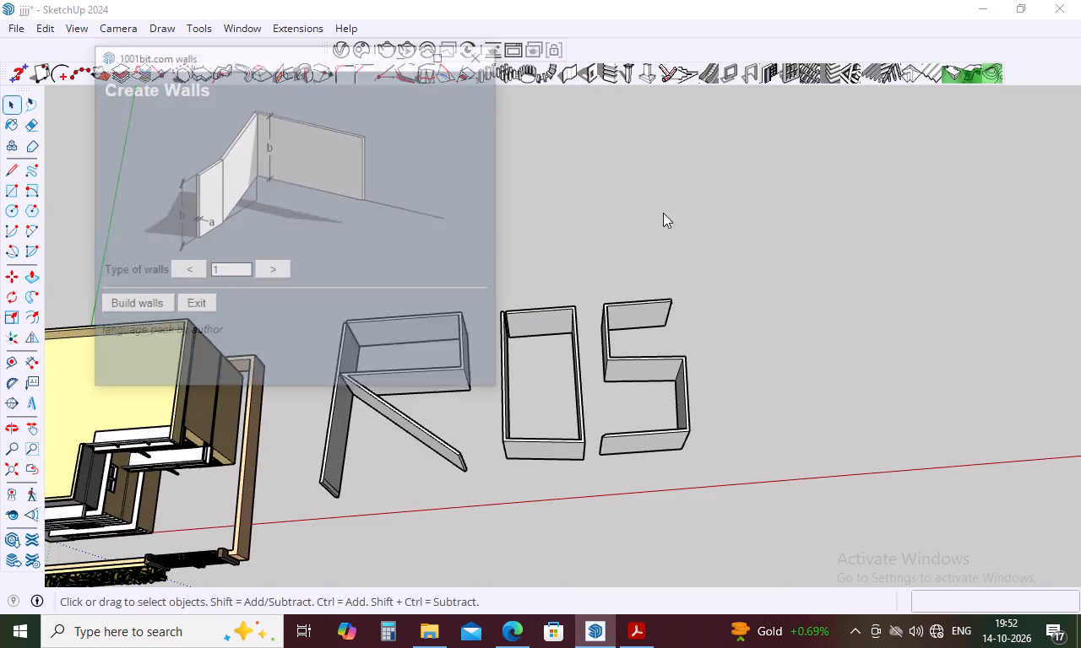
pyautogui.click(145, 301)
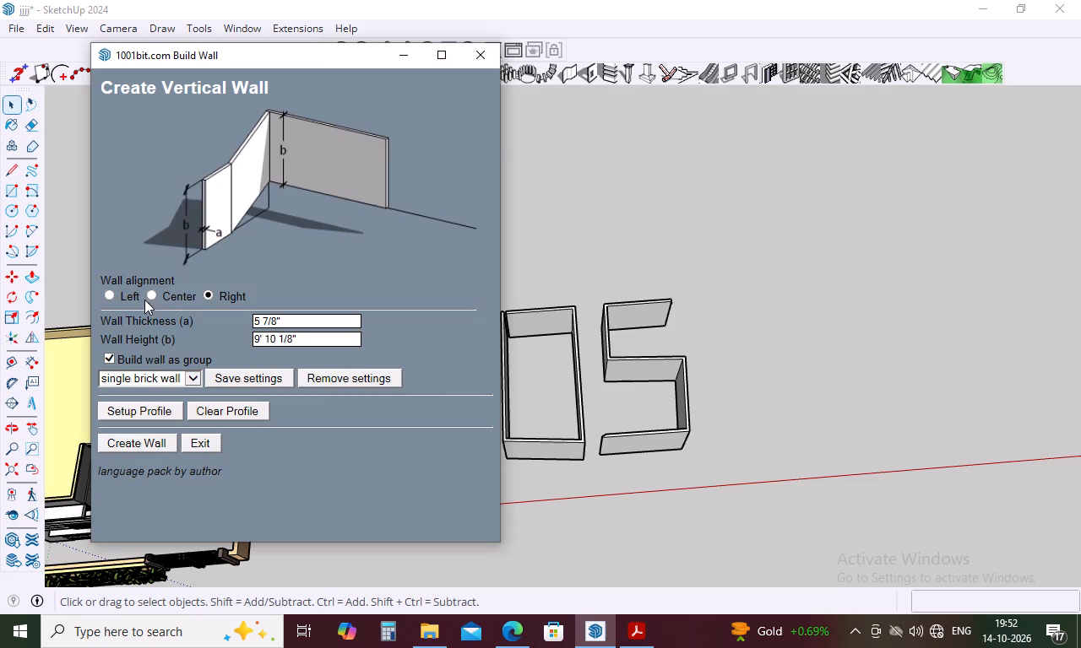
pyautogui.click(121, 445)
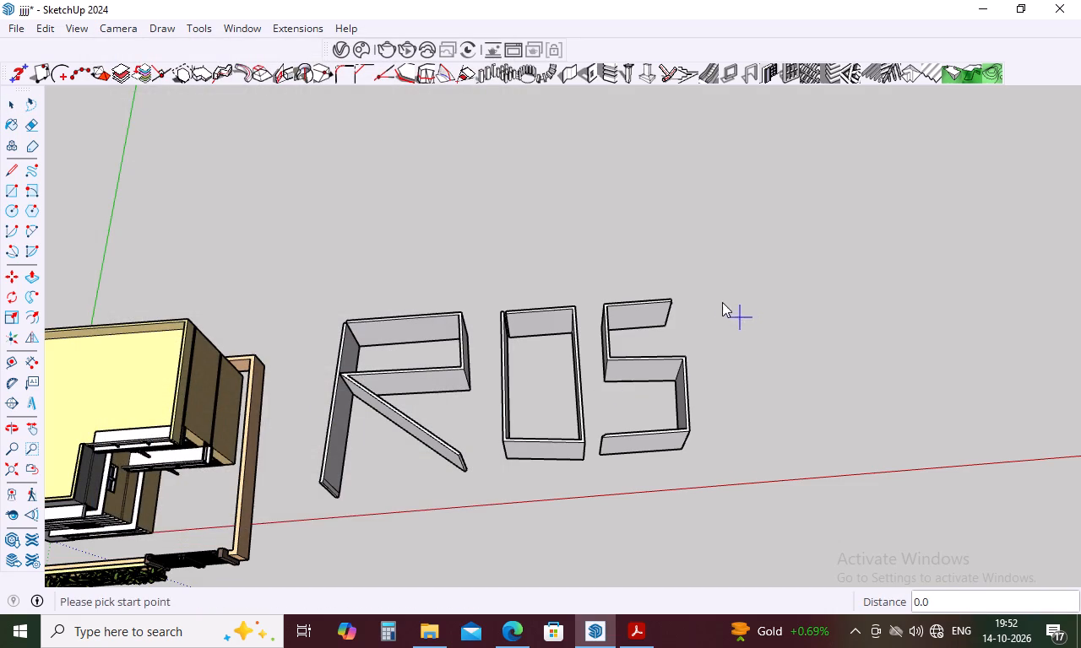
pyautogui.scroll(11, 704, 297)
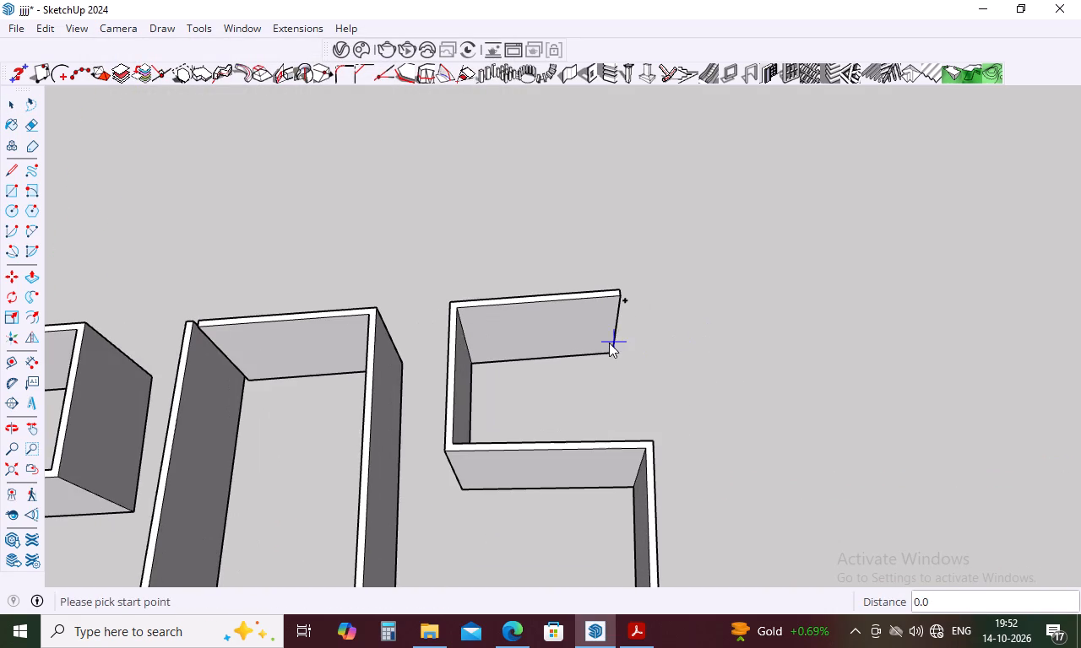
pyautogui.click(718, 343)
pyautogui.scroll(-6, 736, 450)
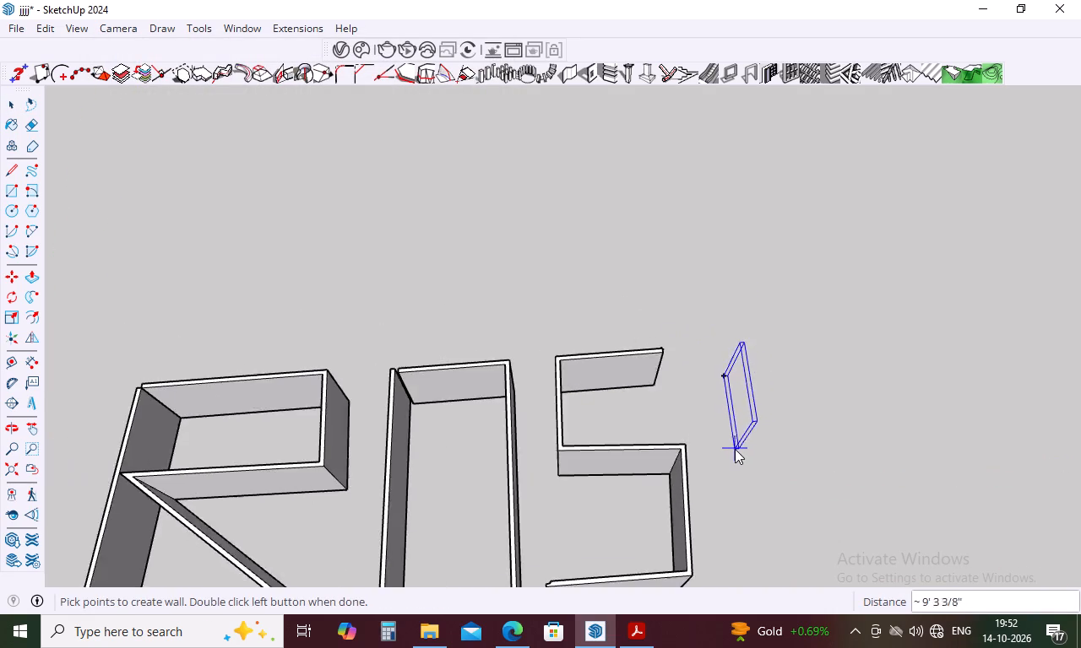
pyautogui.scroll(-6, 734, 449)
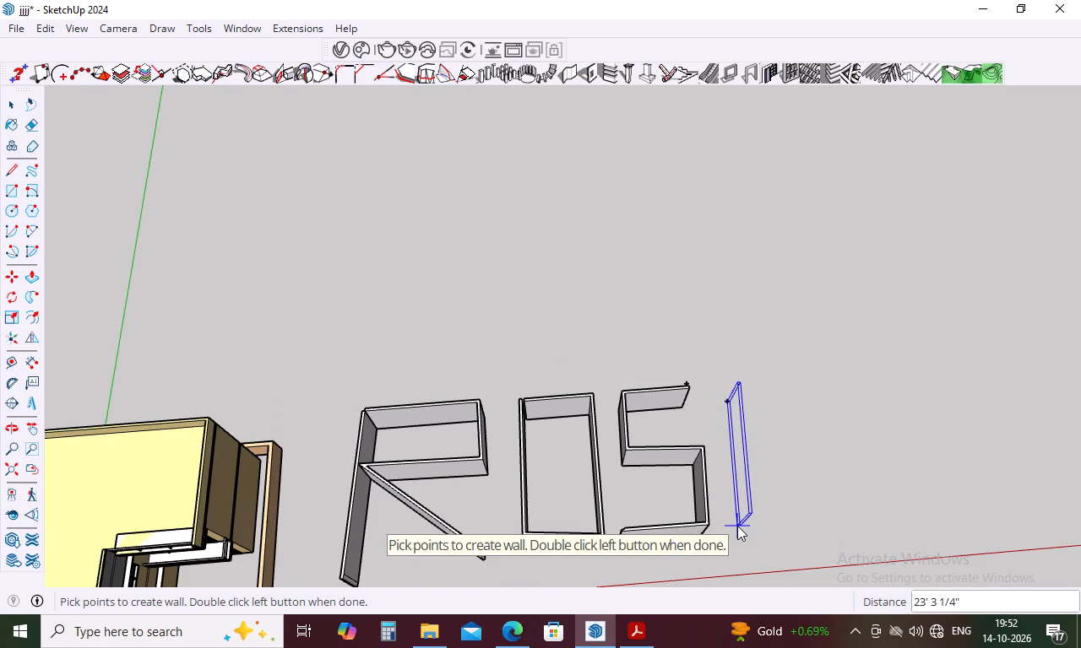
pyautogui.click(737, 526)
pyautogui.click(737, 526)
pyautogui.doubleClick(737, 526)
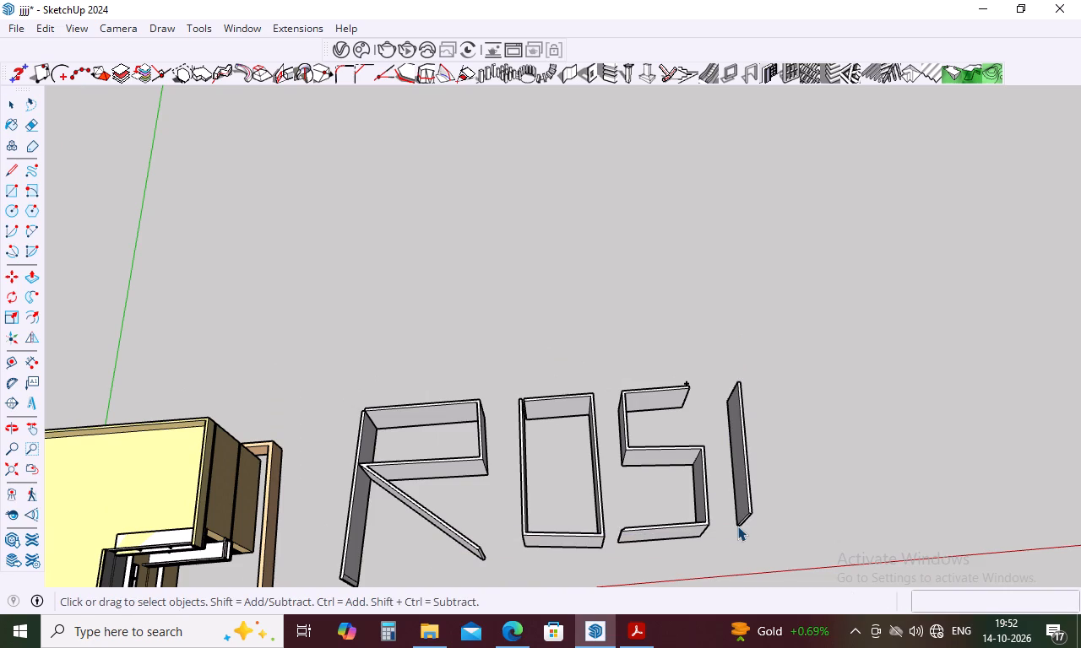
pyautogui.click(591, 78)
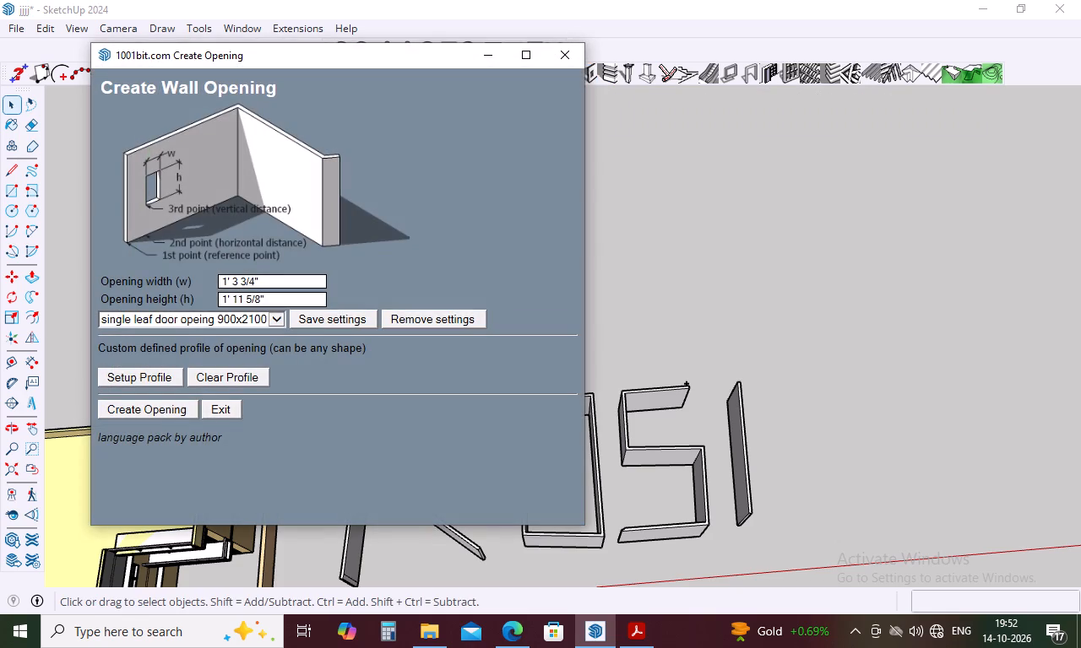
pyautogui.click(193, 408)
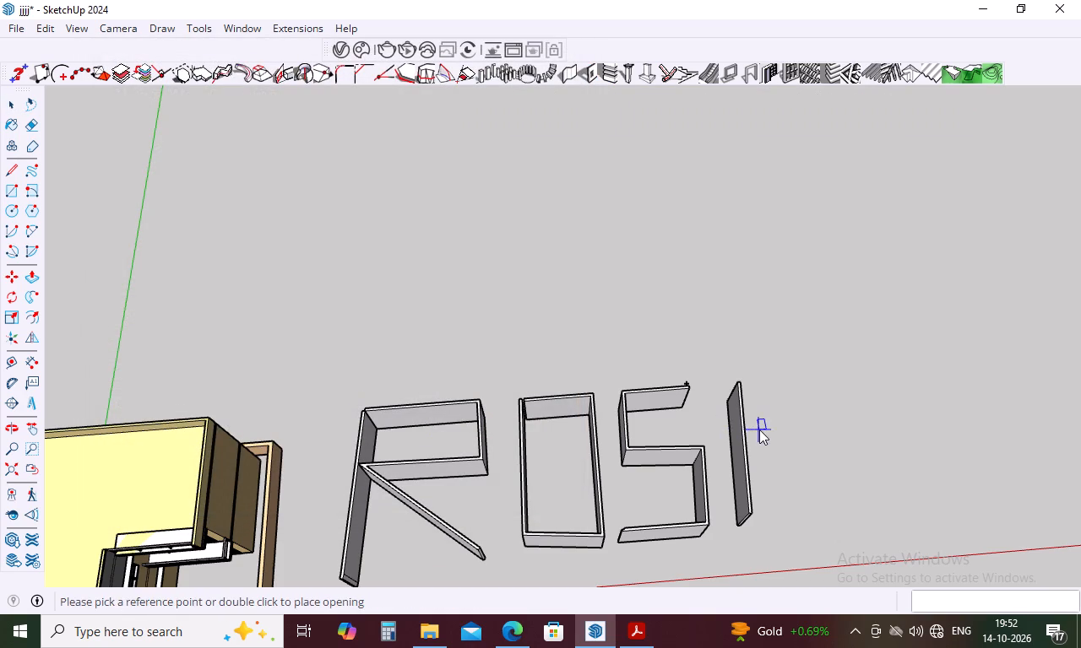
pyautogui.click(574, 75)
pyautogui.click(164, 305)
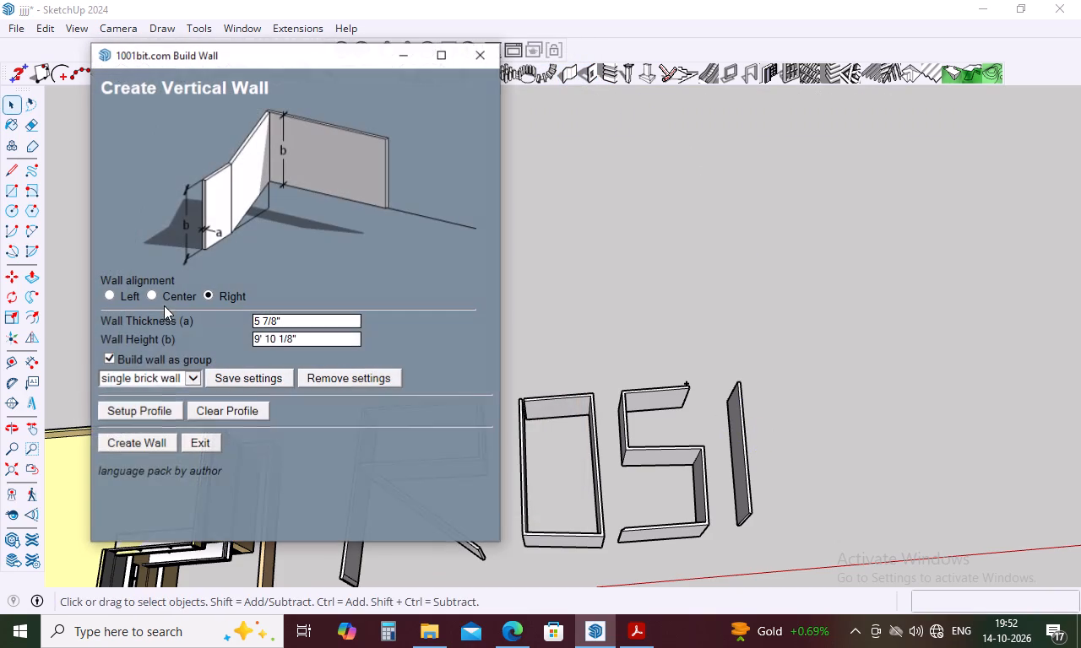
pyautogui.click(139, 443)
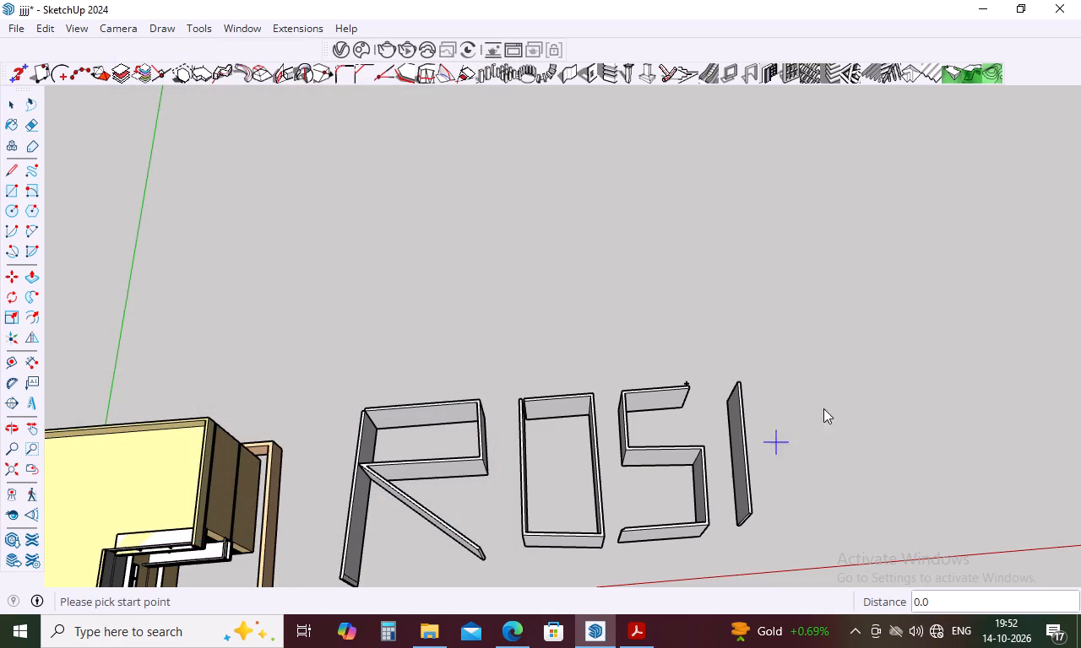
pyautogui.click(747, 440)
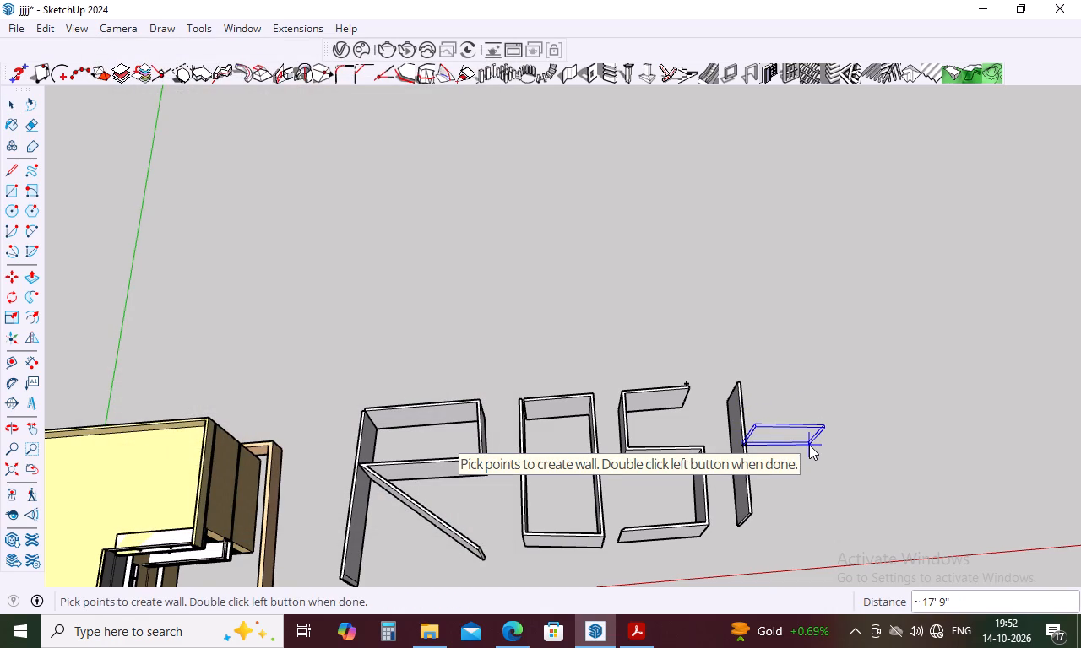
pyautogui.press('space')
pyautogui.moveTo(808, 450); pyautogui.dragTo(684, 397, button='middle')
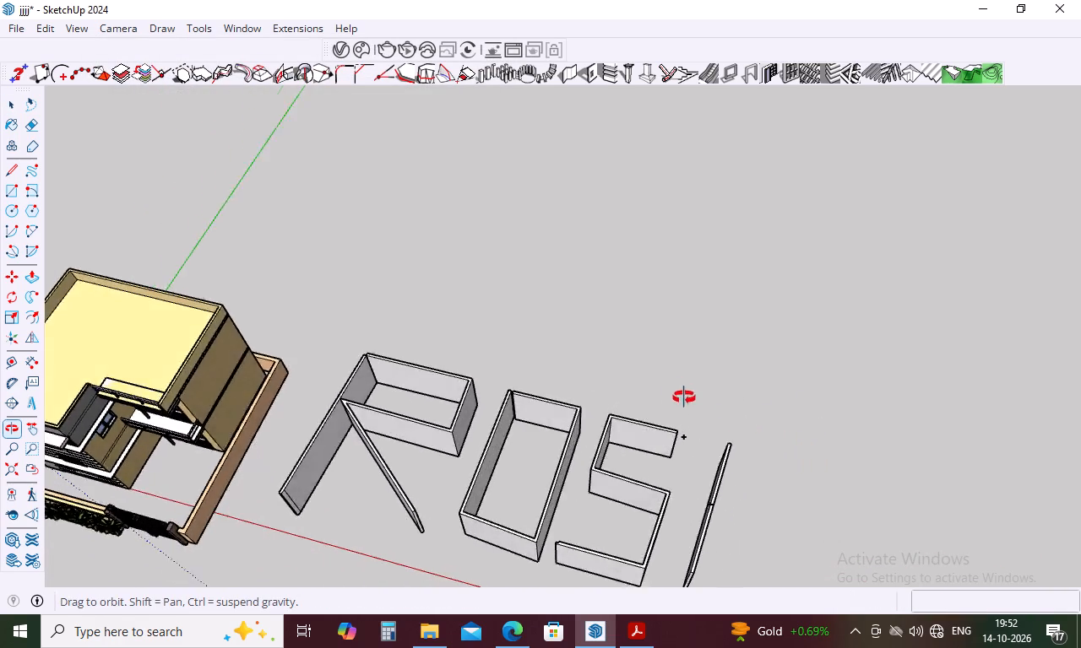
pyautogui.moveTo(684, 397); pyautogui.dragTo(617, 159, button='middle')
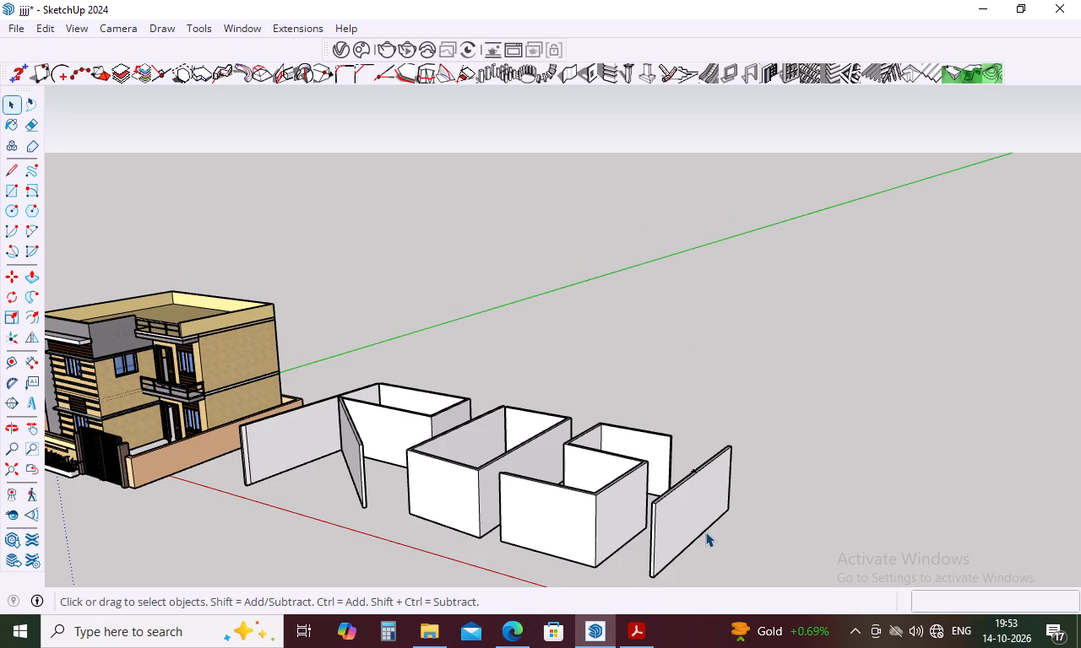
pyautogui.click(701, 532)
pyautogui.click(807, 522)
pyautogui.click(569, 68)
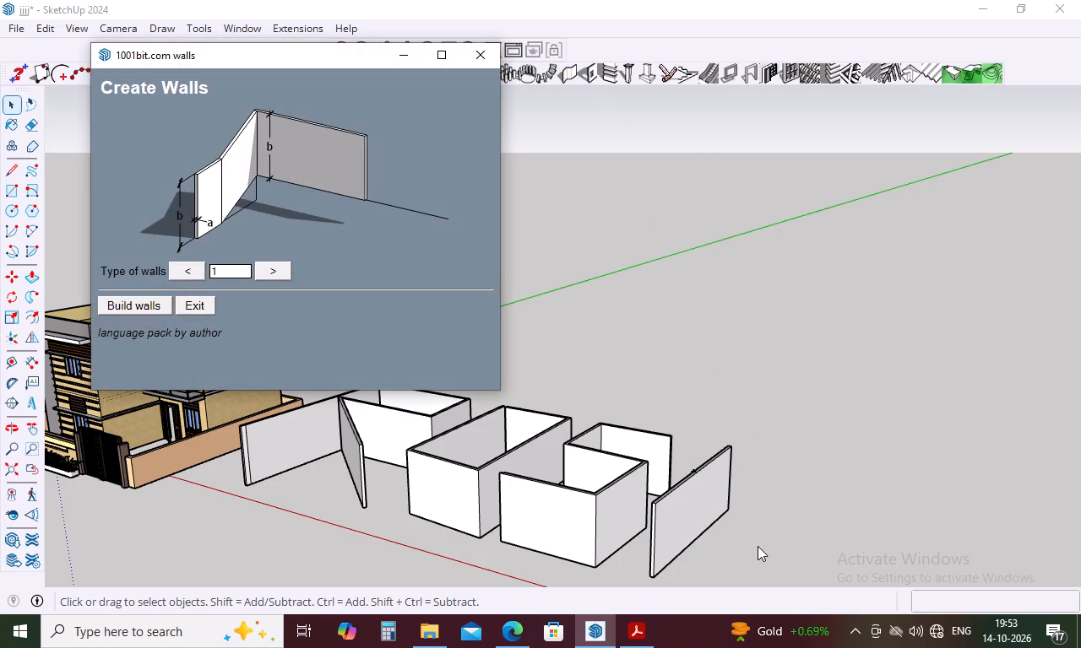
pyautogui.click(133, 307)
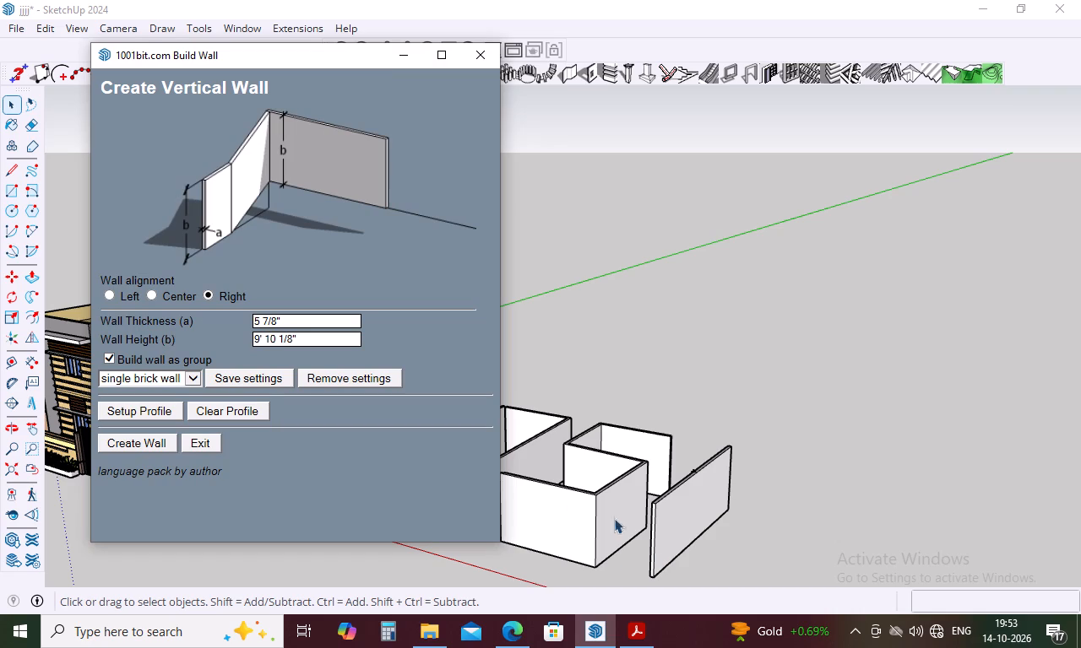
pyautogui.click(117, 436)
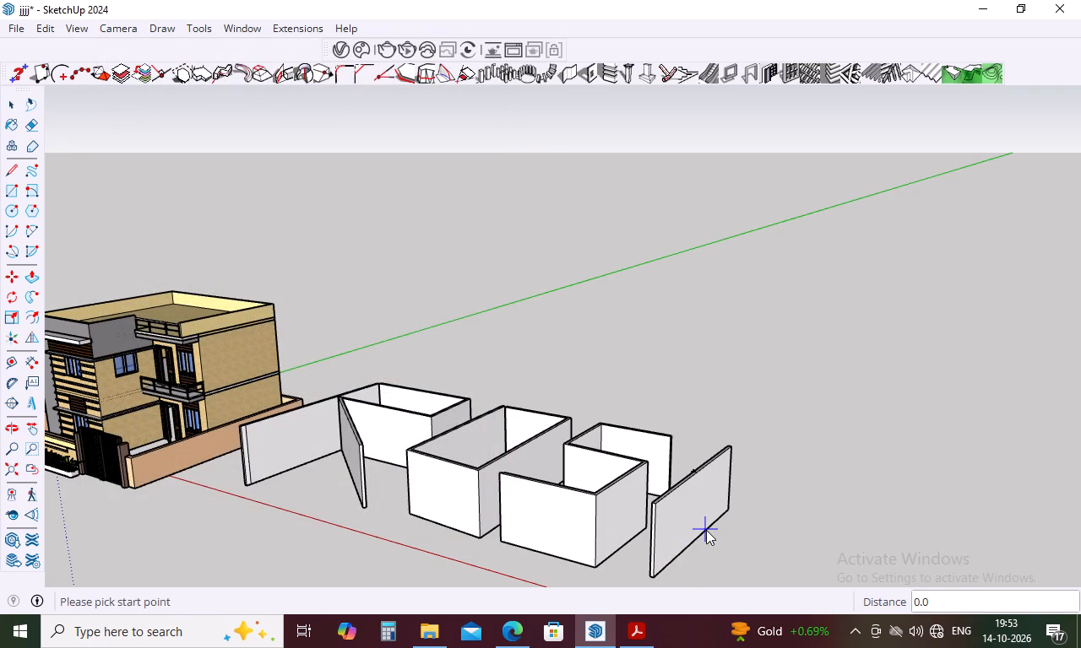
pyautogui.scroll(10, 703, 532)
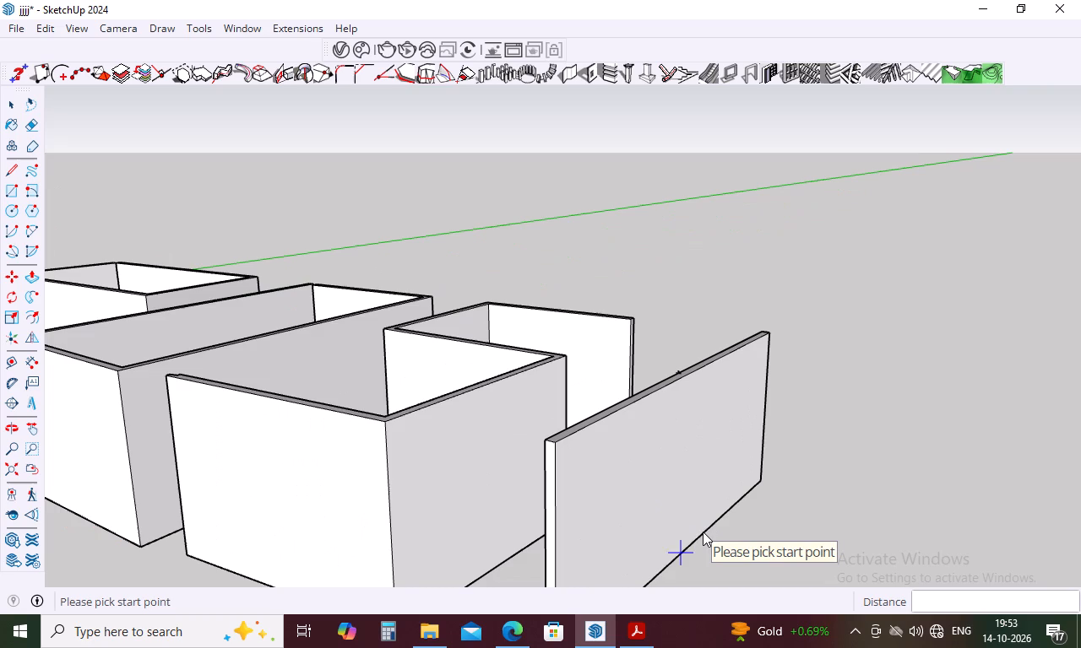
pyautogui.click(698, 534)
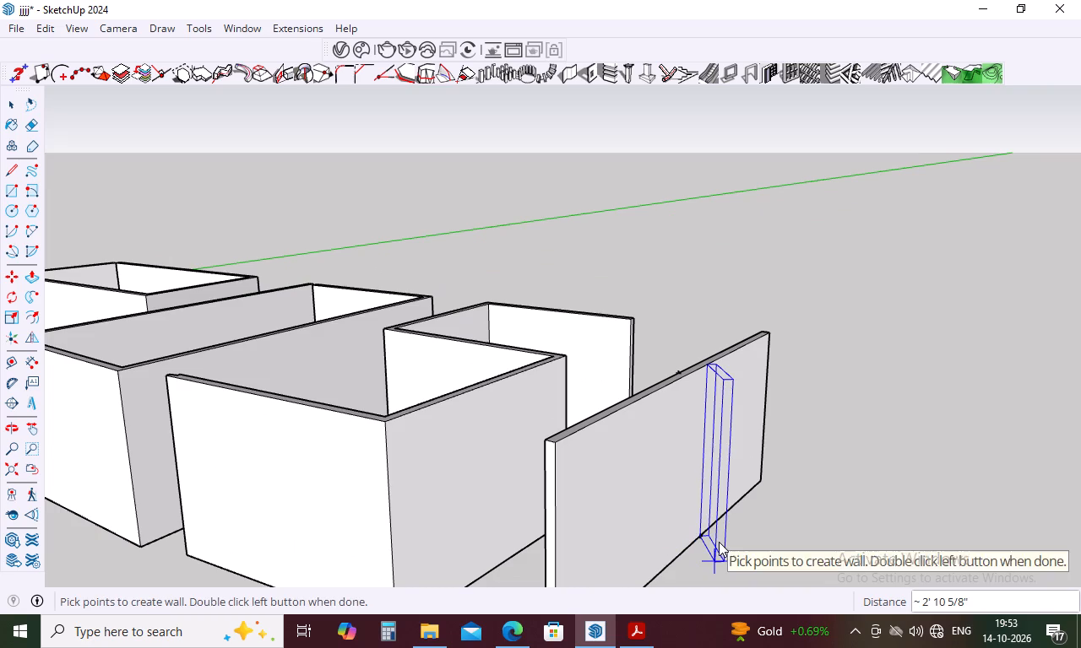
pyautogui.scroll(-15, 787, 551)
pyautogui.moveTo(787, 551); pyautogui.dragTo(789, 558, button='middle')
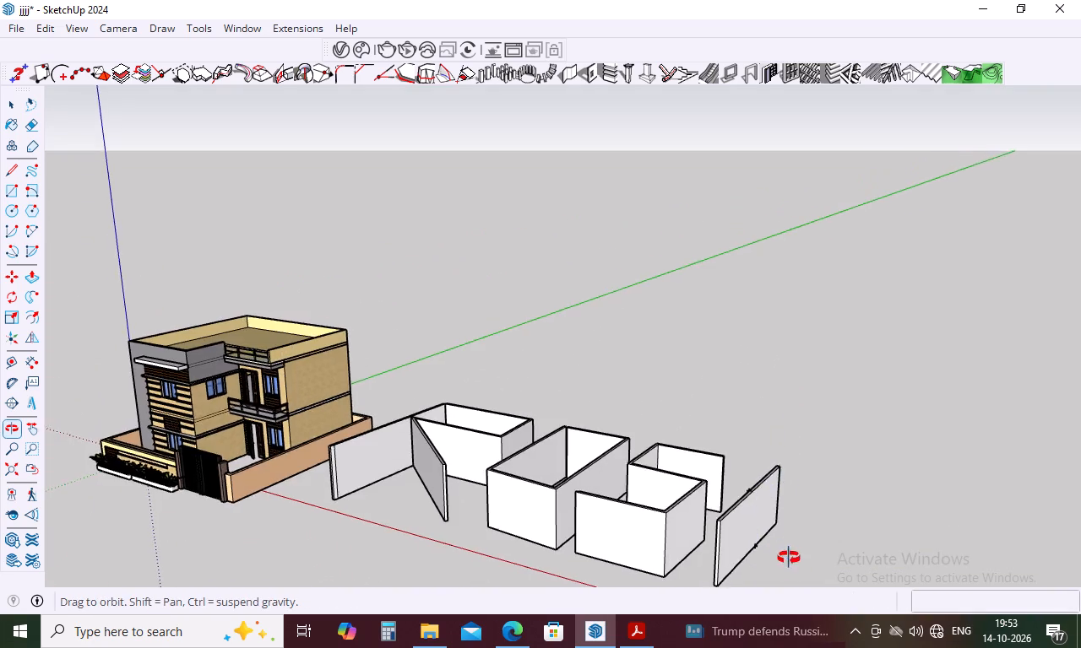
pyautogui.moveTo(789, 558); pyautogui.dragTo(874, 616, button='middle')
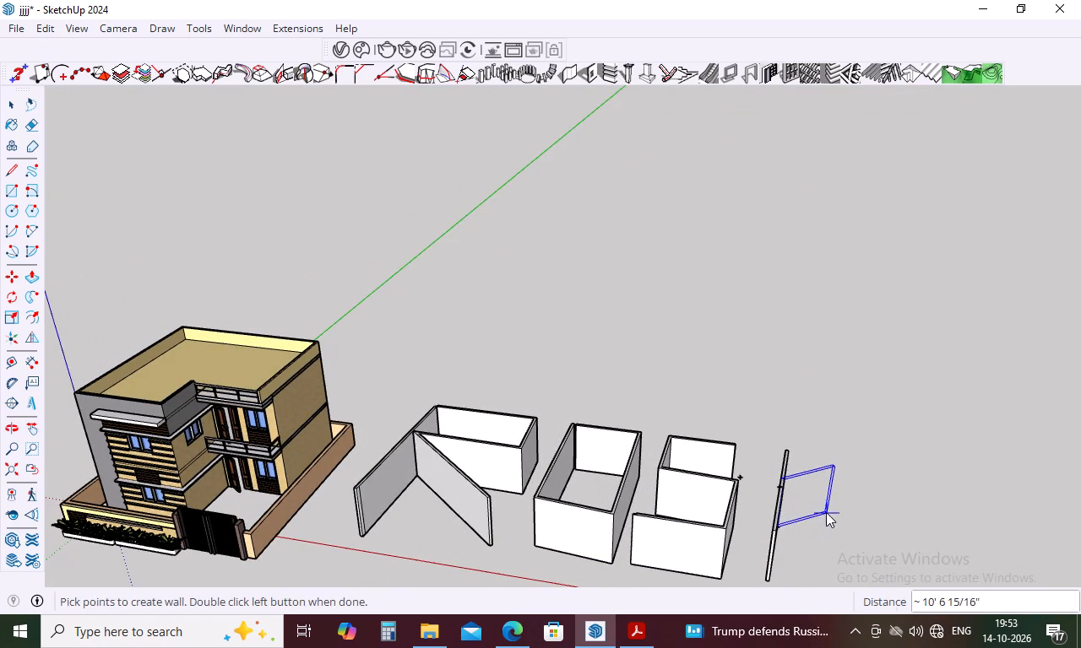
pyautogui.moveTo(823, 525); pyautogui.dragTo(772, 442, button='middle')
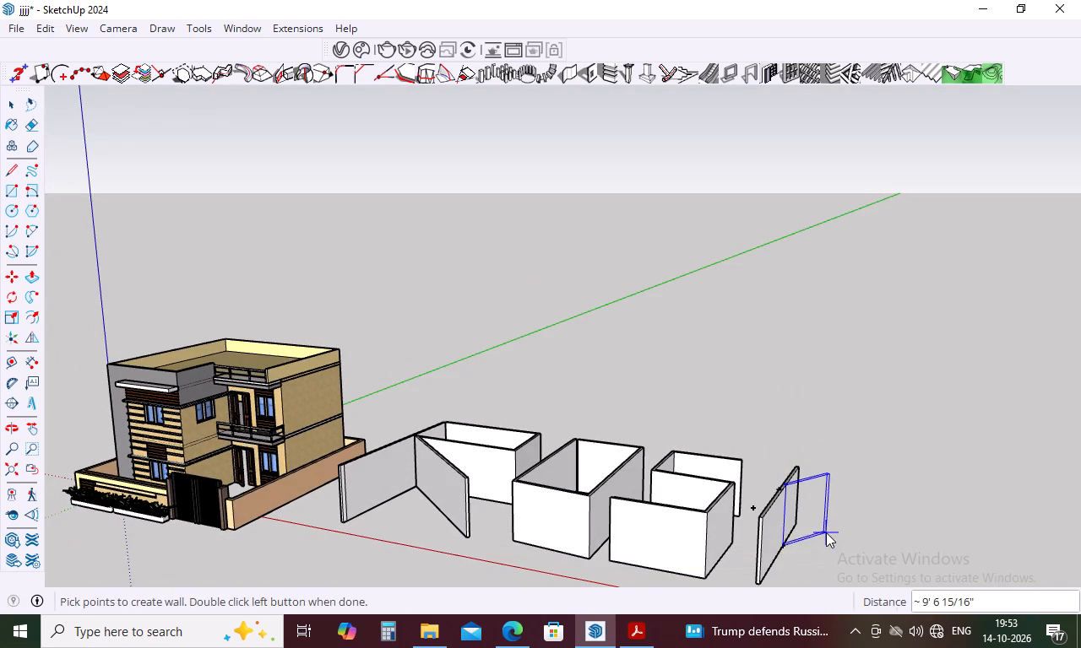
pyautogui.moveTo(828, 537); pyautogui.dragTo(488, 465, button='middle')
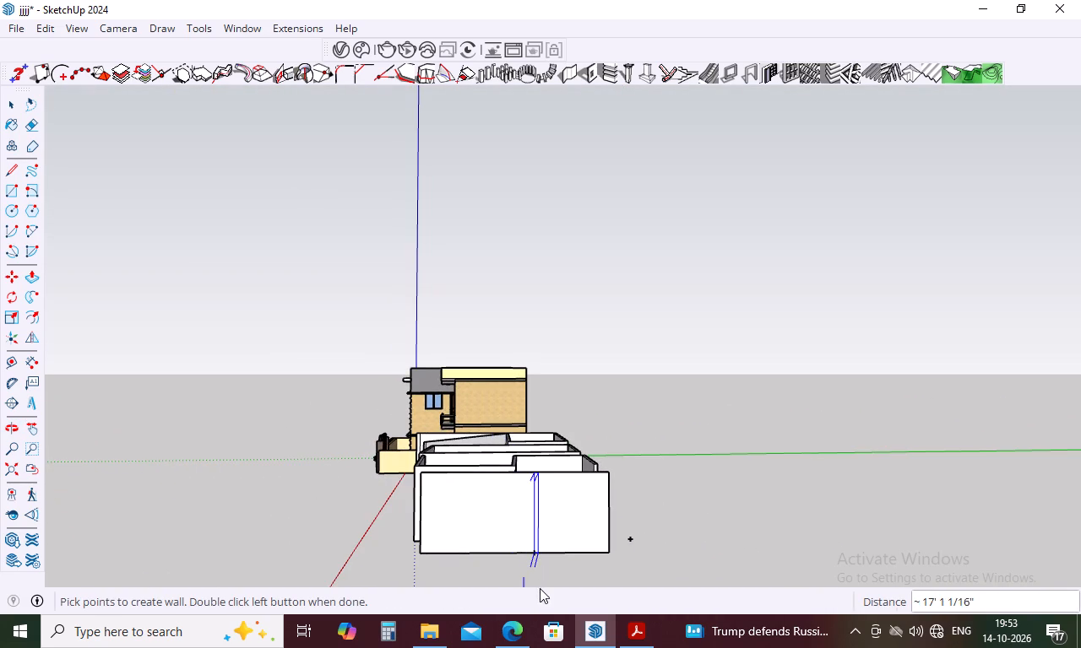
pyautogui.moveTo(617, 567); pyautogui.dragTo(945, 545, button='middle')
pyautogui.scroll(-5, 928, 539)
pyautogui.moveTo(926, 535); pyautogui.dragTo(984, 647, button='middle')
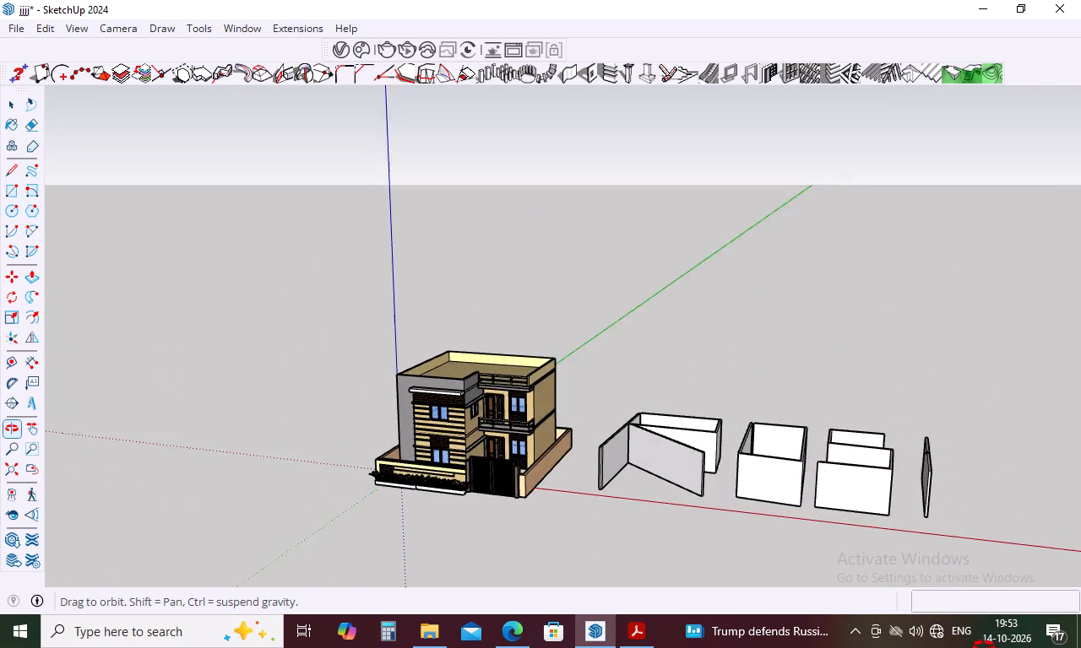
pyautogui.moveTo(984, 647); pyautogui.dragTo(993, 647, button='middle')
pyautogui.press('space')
# Delete all the trial walls spelling R, O, S and I beside the house, including the R's long straight wall.
pyautogui.moveTo(785, 342); pyautogui.dragTo(776, 618, button='middle')
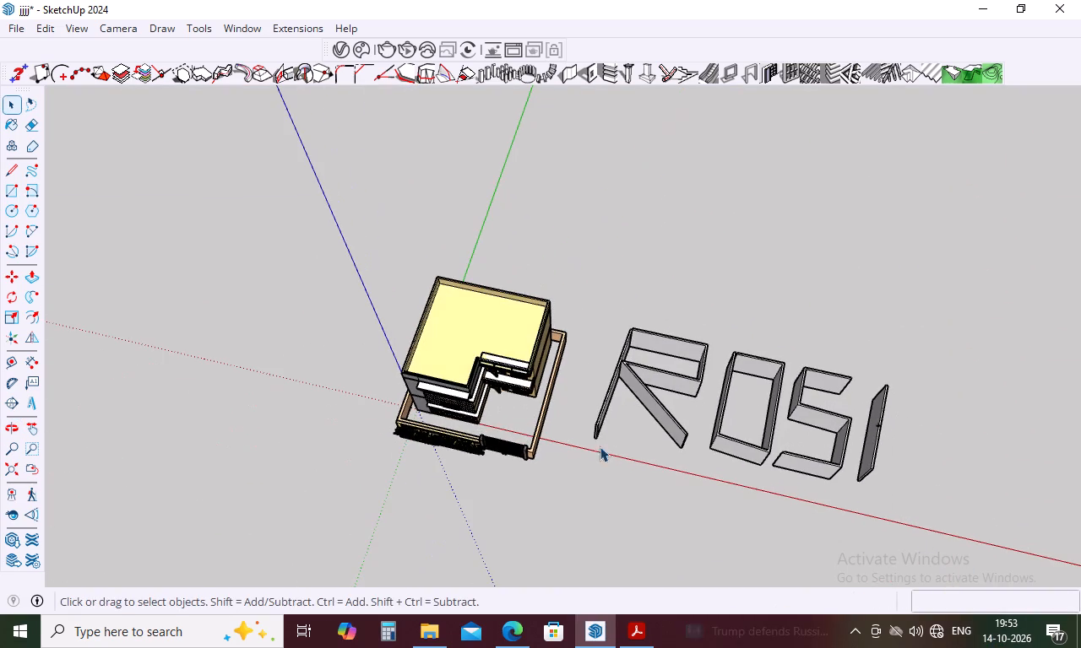
pyautogui.moveTo(615, 319); pyautogui.dragTo(933, 502)
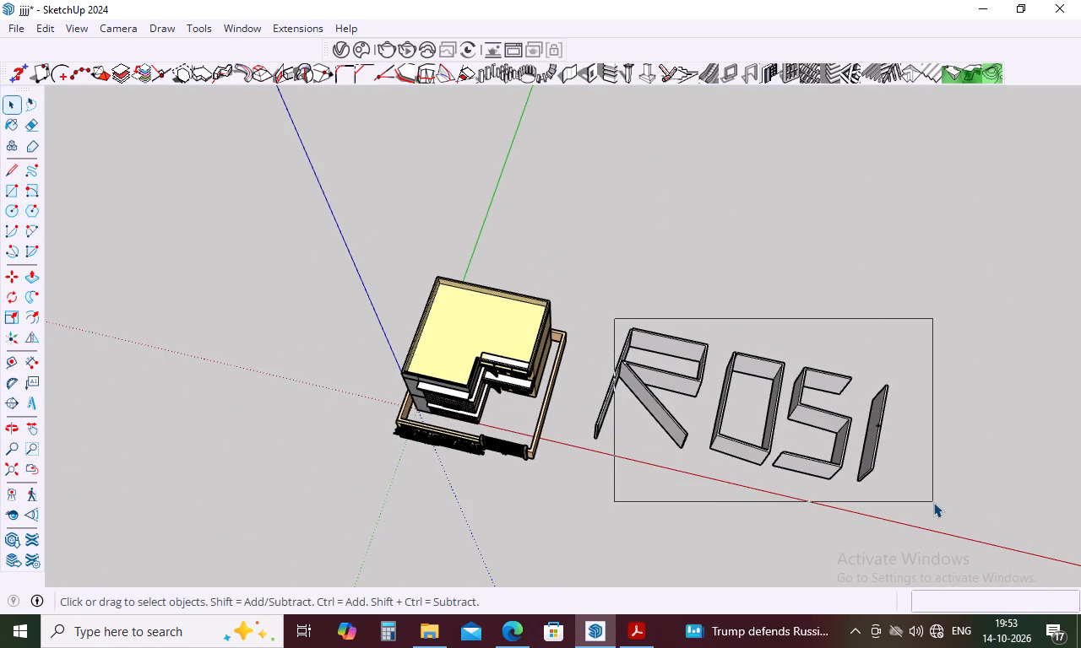
pyautogui.press('Delete')
pyautogui.moveTo(601, 333); pyautogui.dragTo(597, 361)
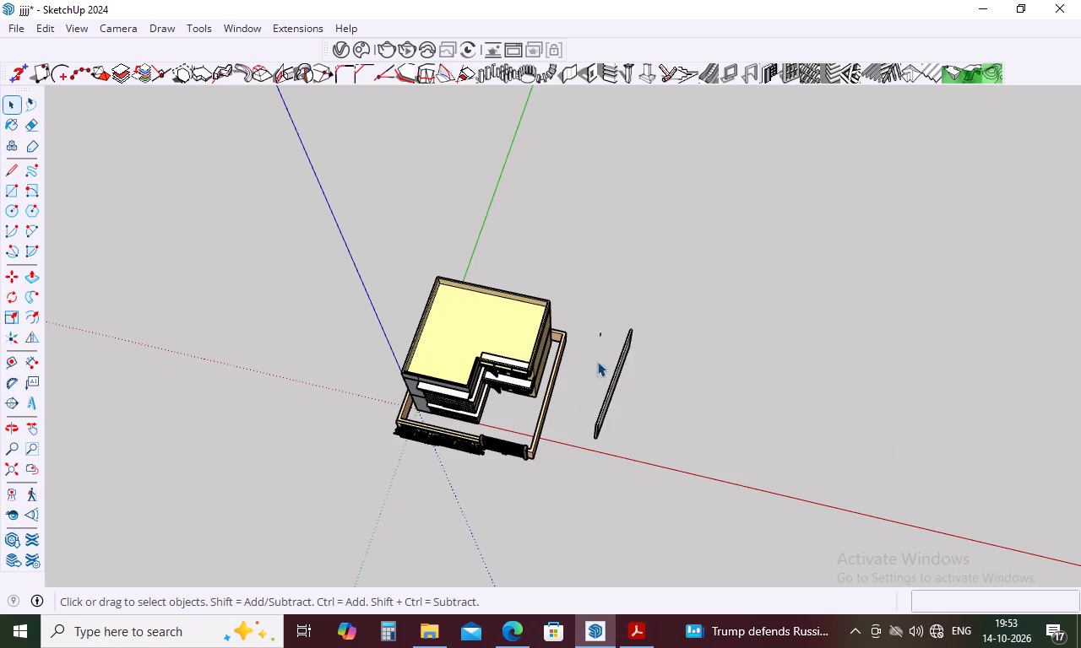
pyautogui.moveTo(597, 361); pyautogui.dragTo(721, 495)
pyautogui.press('Delete')
pyautogui.moveTo(577, 348); pyautogui.dragTo(584, 453)
pyautogui.moveTo(584, 453); pyautogui.dragTo(773, 489)
pyautogui.press('Delete')
pyautogui.moveTo(601, 303); pyautogui.dragTo(727, 497)
pyautogui.moveTo(567, 294); pyautogui.dragTo(574, 328)
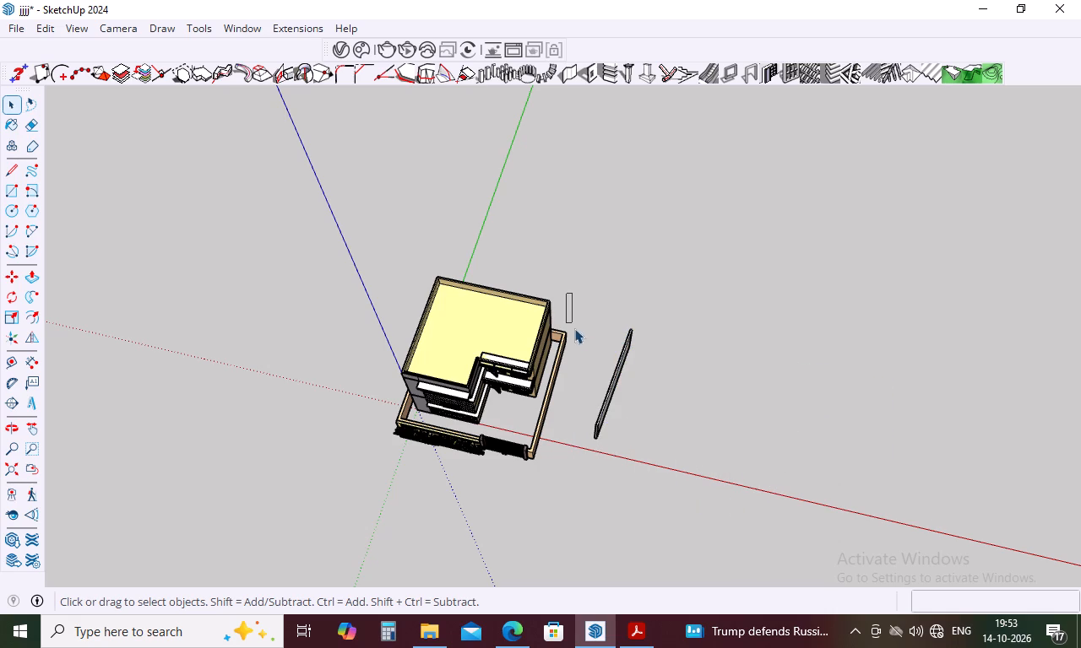
pyautogui.moveTo(574, 328); pyautogui.dragTo(726, 464)
pyautogui.press('Delete')
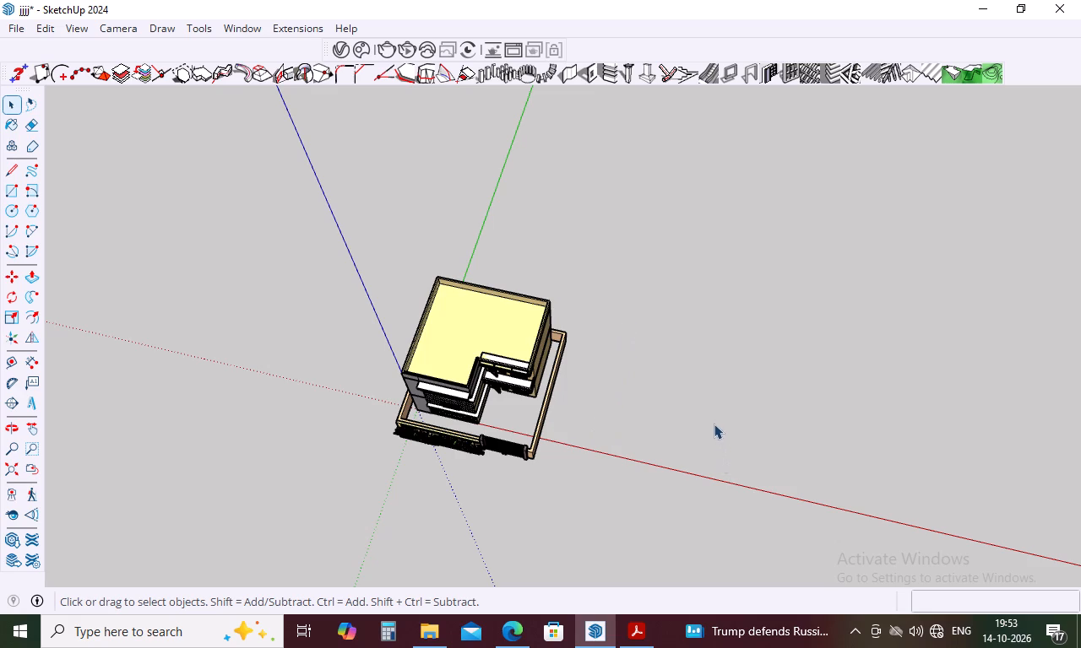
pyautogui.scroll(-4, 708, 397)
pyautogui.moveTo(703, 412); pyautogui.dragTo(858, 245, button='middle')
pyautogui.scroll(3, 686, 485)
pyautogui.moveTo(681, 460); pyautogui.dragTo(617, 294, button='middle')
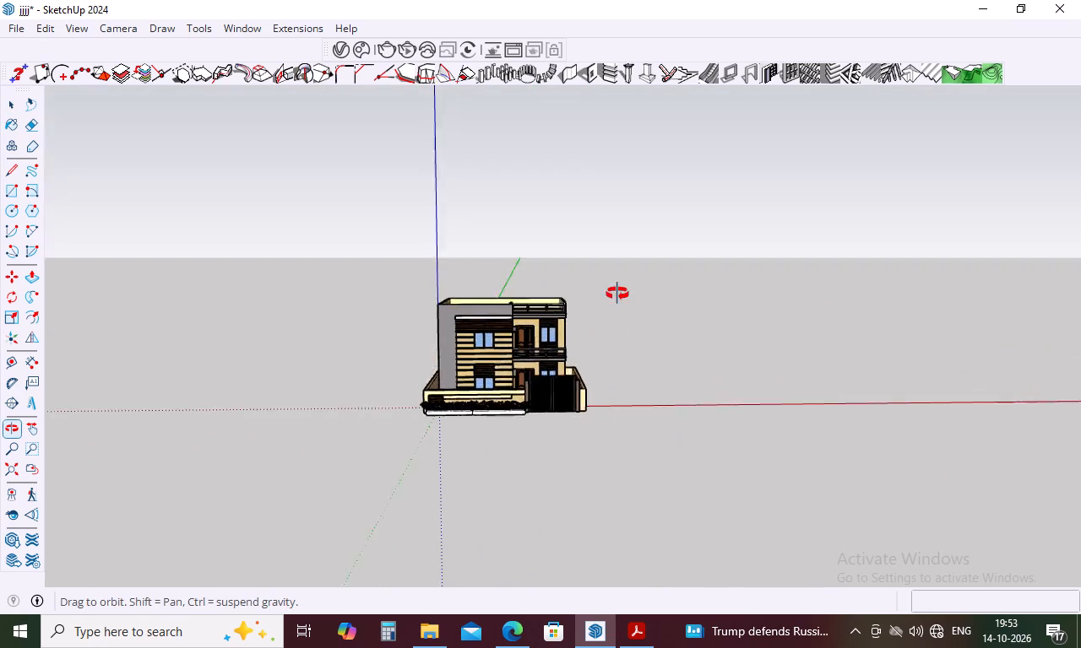
# Save the house model under its existing file name.
pyautogui.moveTo(617, 294); pyautogui.dragTo(530, 246, button='middle')
pyautogui.hotkey('ctrl', 's')
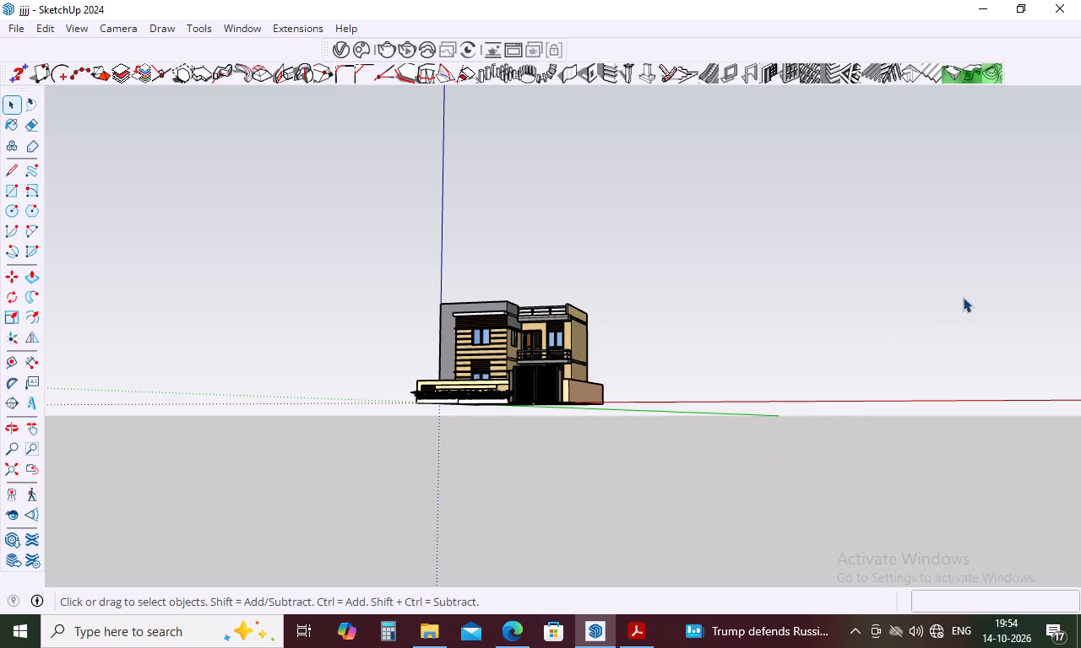
# Examine the house from above and from the front, including the facade, balcony, gate and planters.
pyautogui.moveTo(670, 343); pyautogui.dragTo(750, 538, button='middle')
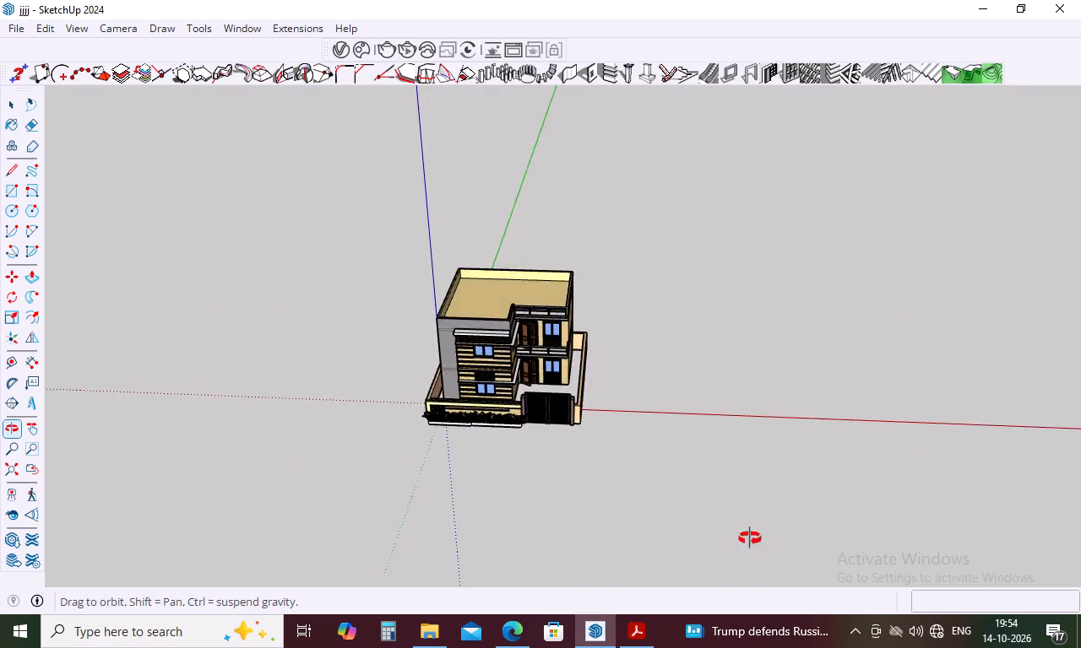
pyautogui.moveTo(750, 538); pyautogui.dragTo(801, 326, button='middle')
pyautogui.scroll(17, 584, 338)
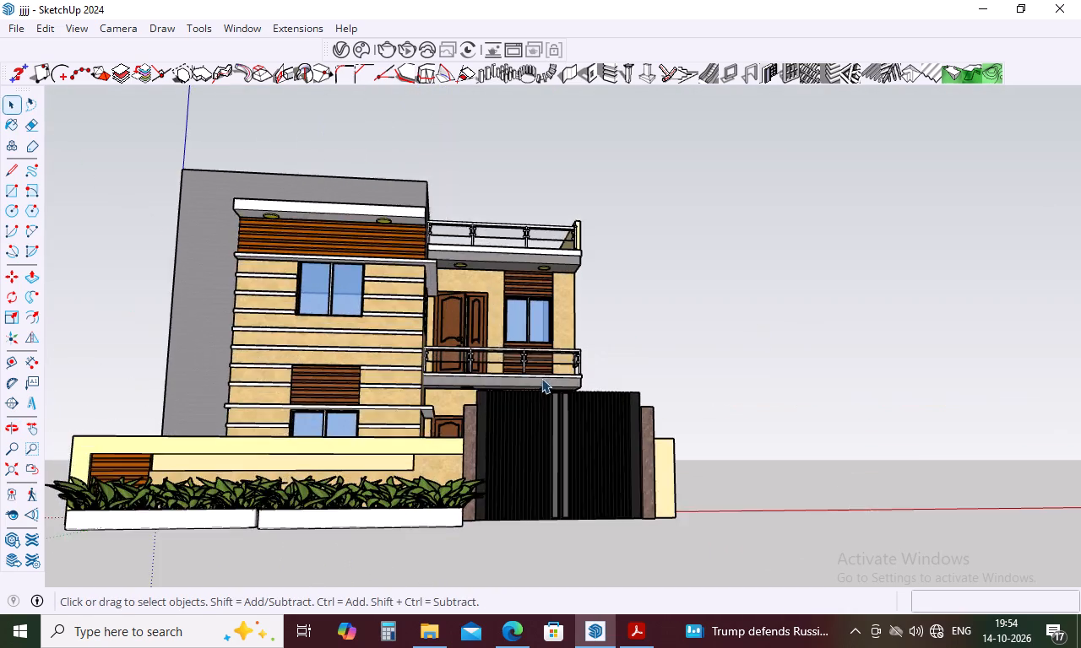
pyautogui.scroll(5, 541, 378)
pyautogui.moveTo(567, 366); pyautogui.dragTo(468, 391, button='middle')
pyautogui.scroll(-11, 475, 365)
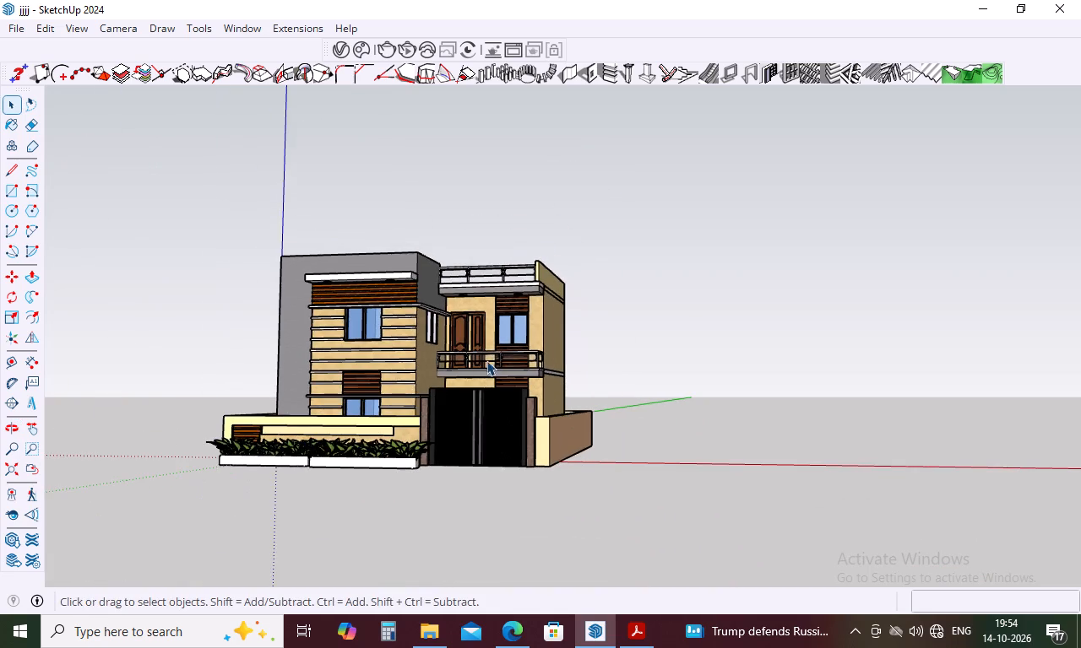
pyautogui.moveTo(500, 354); pyautogui.dragTo(501, 446, button='middle')
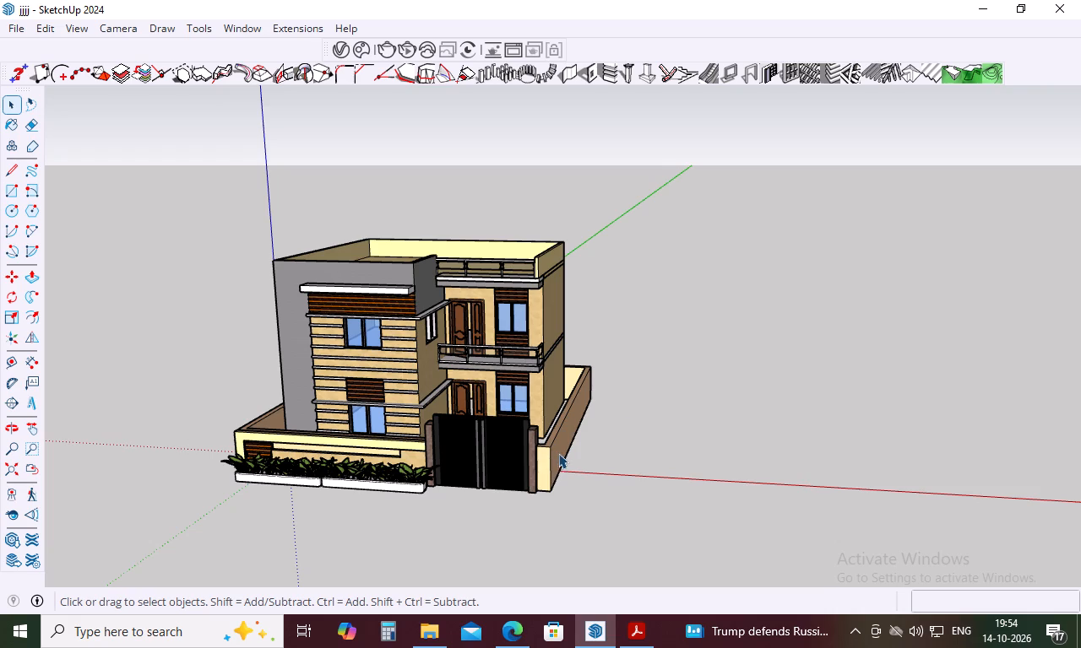
# Minimize the SketchUp window and launch Fuji from the desktop.
pyautogui.click(994, 4)
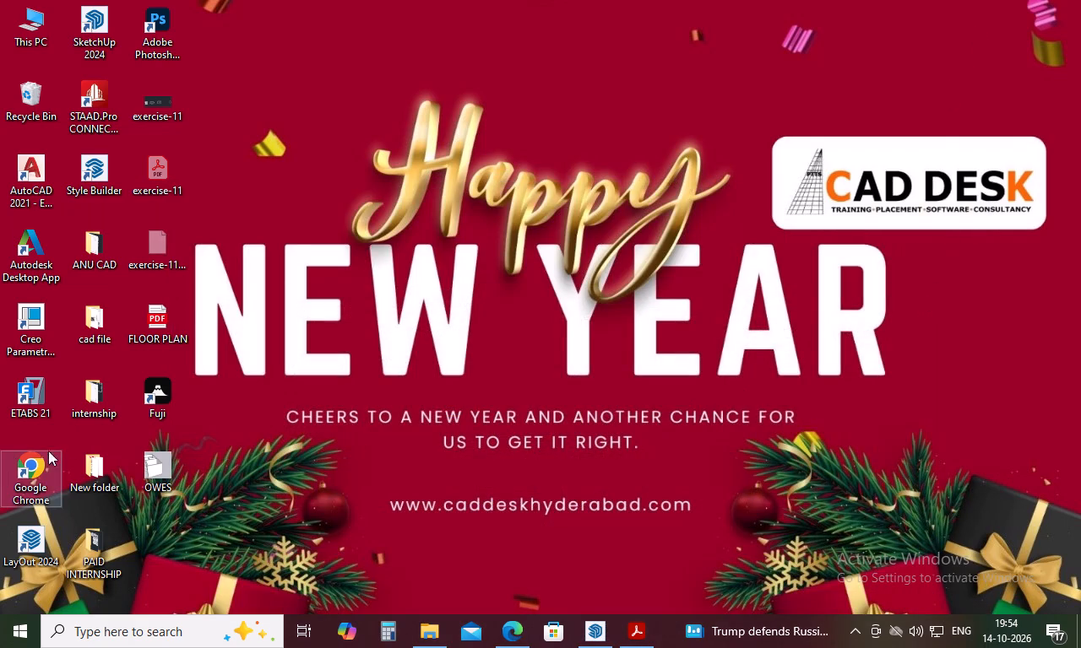
pyautogui.doubleClick(158, 391)
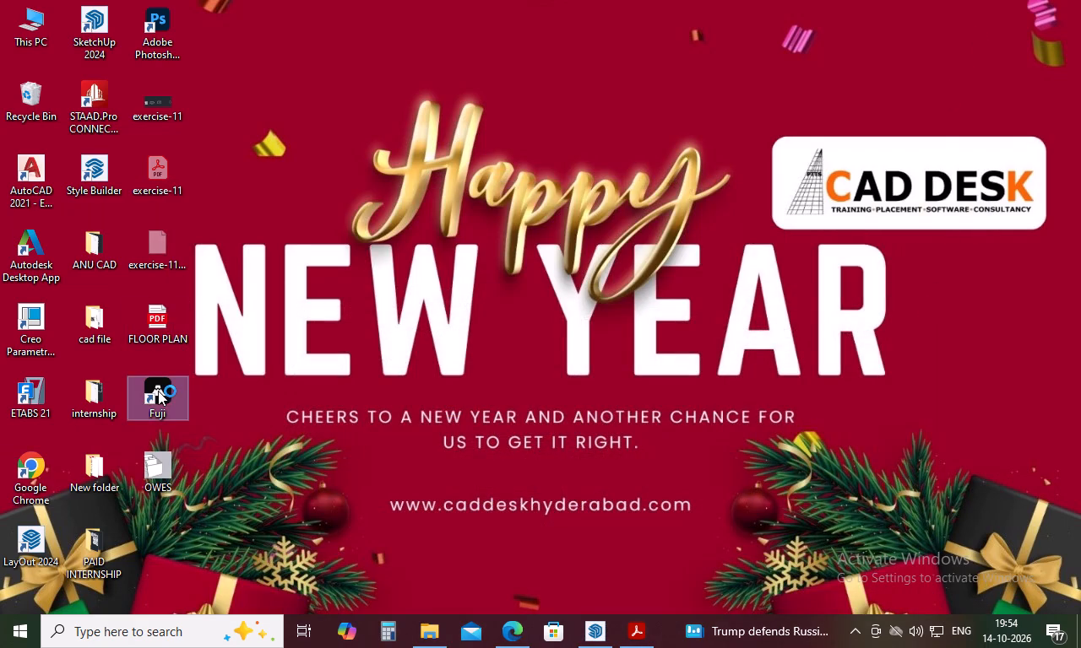